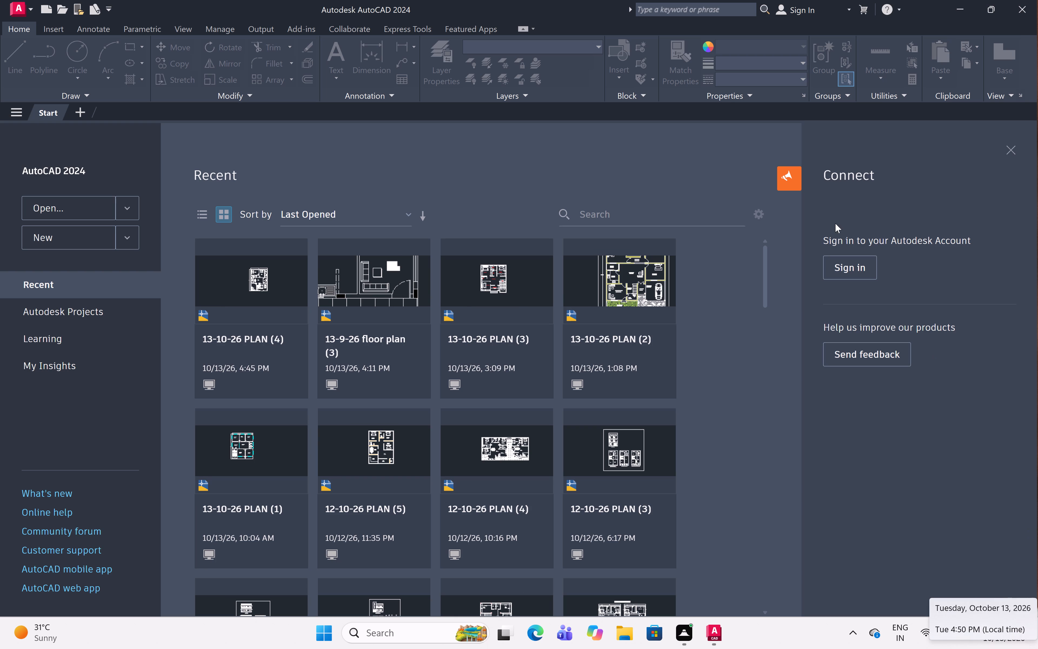
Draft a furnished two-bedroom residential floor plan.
Create a new blank drawing.
{"action": "left_click", "coordinate": [70, 249]}
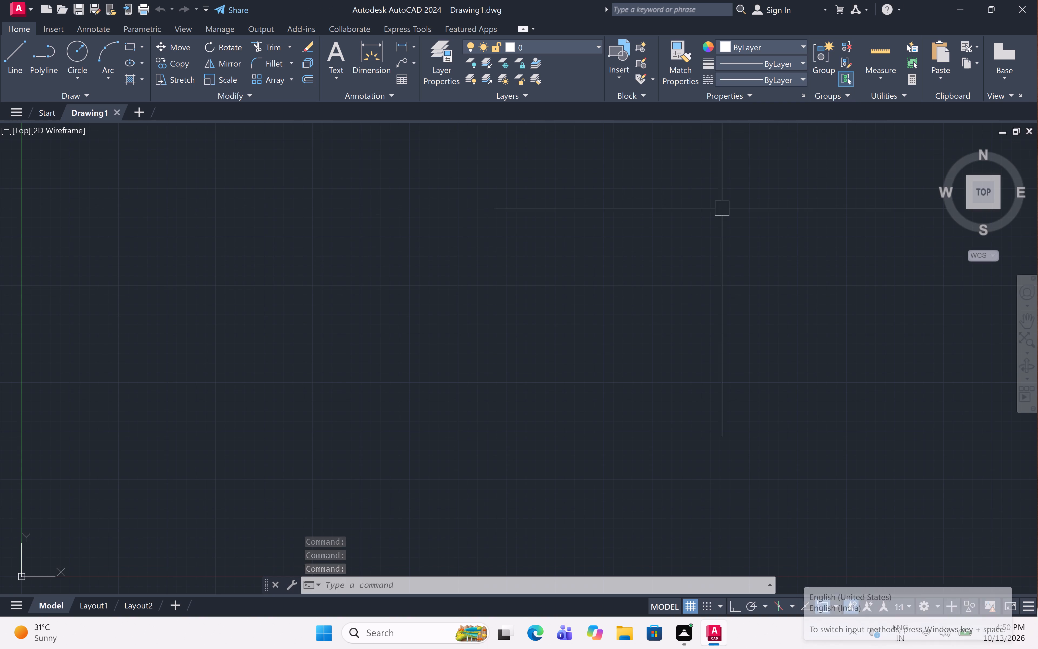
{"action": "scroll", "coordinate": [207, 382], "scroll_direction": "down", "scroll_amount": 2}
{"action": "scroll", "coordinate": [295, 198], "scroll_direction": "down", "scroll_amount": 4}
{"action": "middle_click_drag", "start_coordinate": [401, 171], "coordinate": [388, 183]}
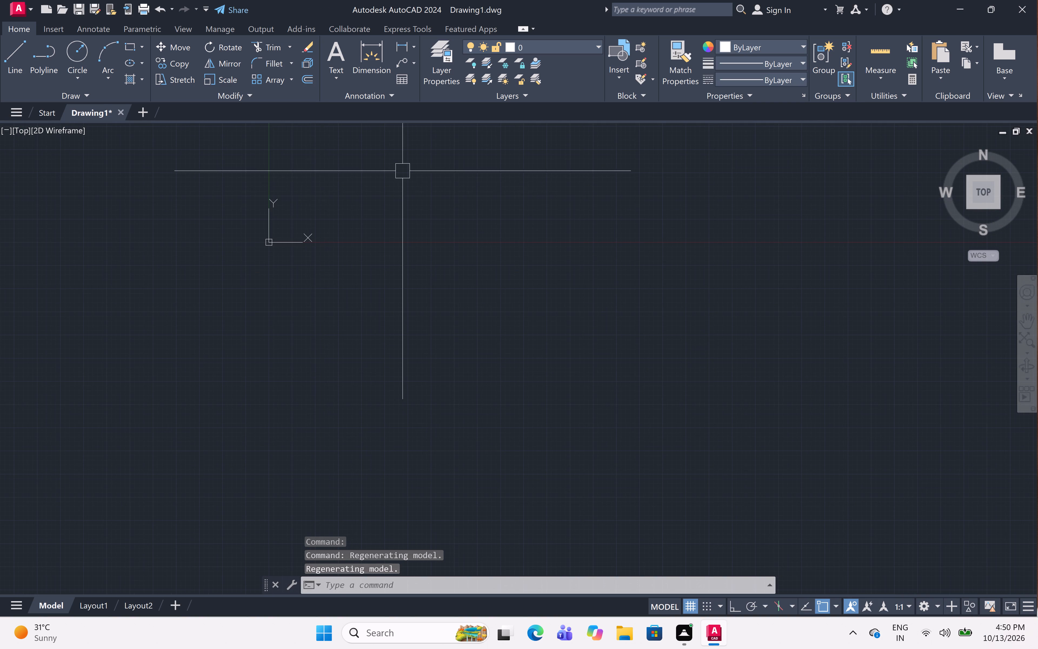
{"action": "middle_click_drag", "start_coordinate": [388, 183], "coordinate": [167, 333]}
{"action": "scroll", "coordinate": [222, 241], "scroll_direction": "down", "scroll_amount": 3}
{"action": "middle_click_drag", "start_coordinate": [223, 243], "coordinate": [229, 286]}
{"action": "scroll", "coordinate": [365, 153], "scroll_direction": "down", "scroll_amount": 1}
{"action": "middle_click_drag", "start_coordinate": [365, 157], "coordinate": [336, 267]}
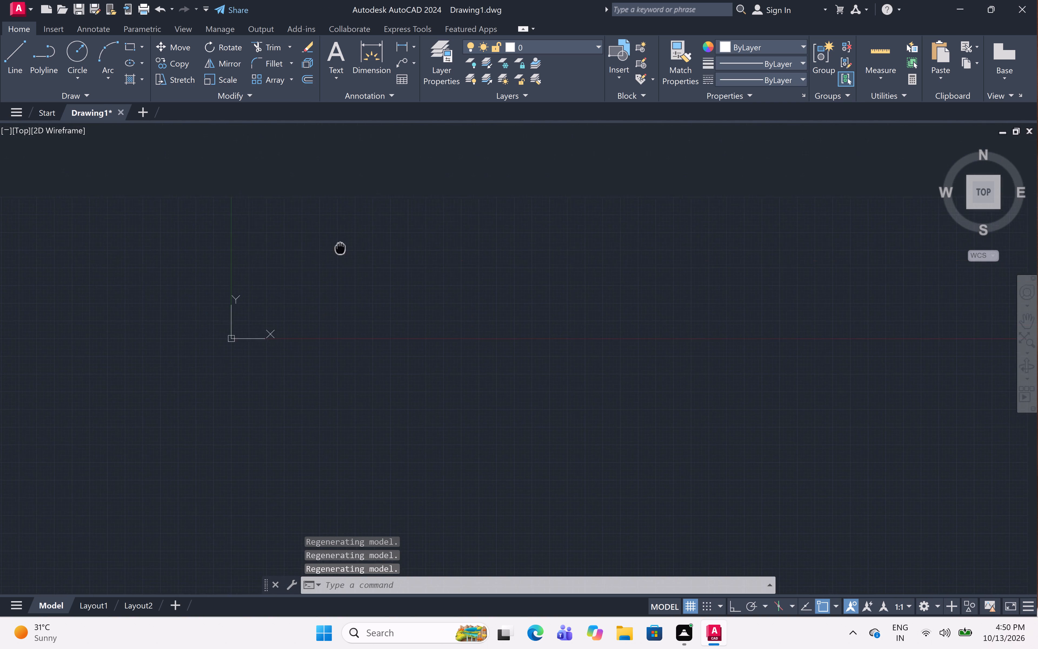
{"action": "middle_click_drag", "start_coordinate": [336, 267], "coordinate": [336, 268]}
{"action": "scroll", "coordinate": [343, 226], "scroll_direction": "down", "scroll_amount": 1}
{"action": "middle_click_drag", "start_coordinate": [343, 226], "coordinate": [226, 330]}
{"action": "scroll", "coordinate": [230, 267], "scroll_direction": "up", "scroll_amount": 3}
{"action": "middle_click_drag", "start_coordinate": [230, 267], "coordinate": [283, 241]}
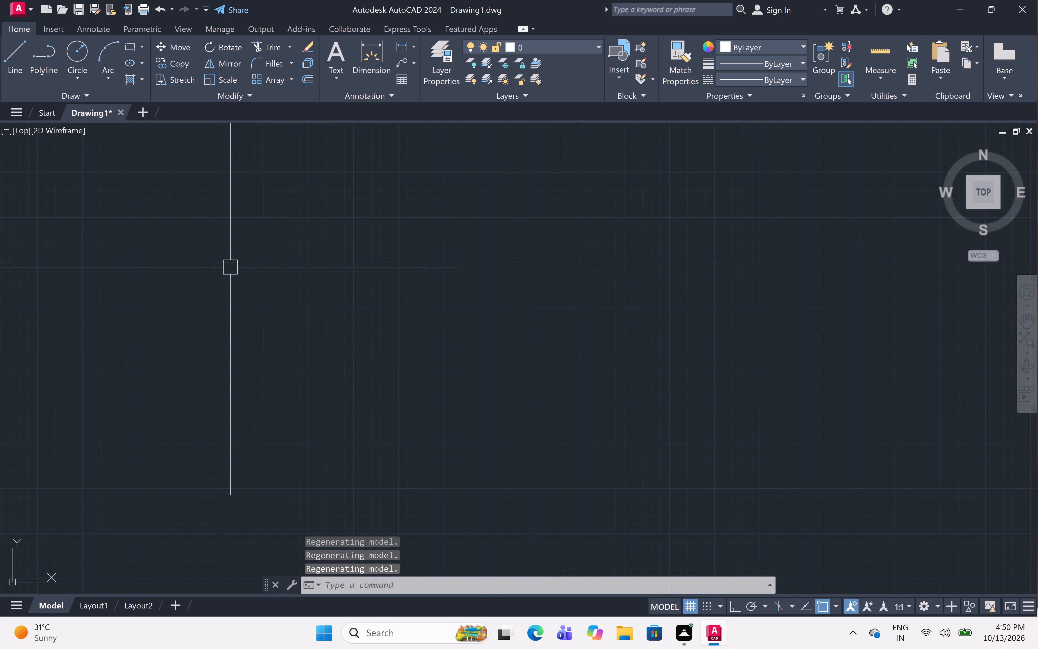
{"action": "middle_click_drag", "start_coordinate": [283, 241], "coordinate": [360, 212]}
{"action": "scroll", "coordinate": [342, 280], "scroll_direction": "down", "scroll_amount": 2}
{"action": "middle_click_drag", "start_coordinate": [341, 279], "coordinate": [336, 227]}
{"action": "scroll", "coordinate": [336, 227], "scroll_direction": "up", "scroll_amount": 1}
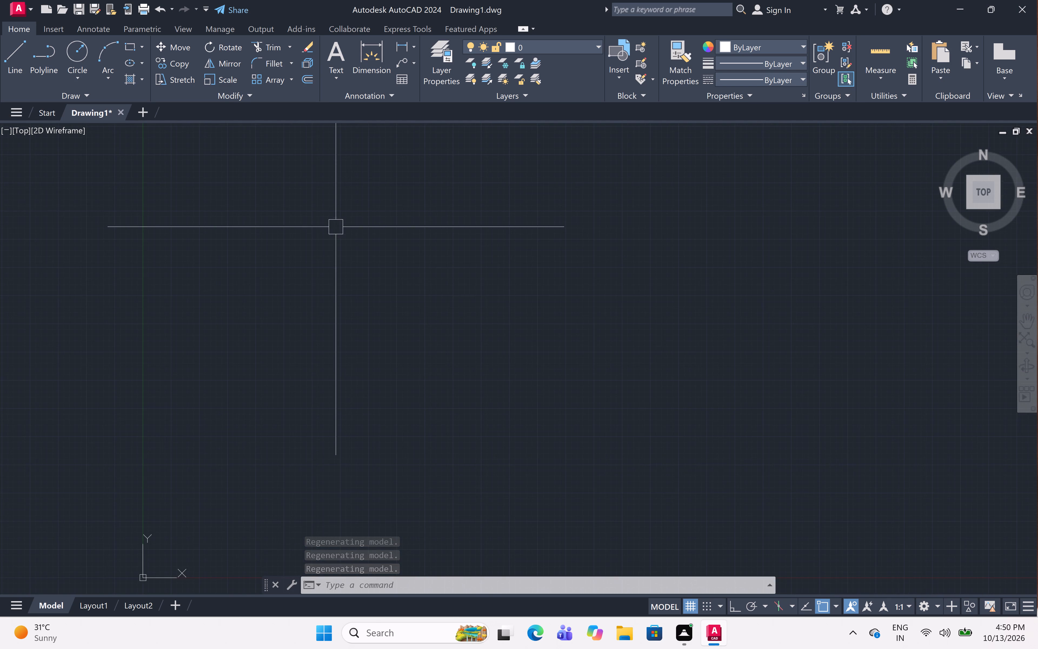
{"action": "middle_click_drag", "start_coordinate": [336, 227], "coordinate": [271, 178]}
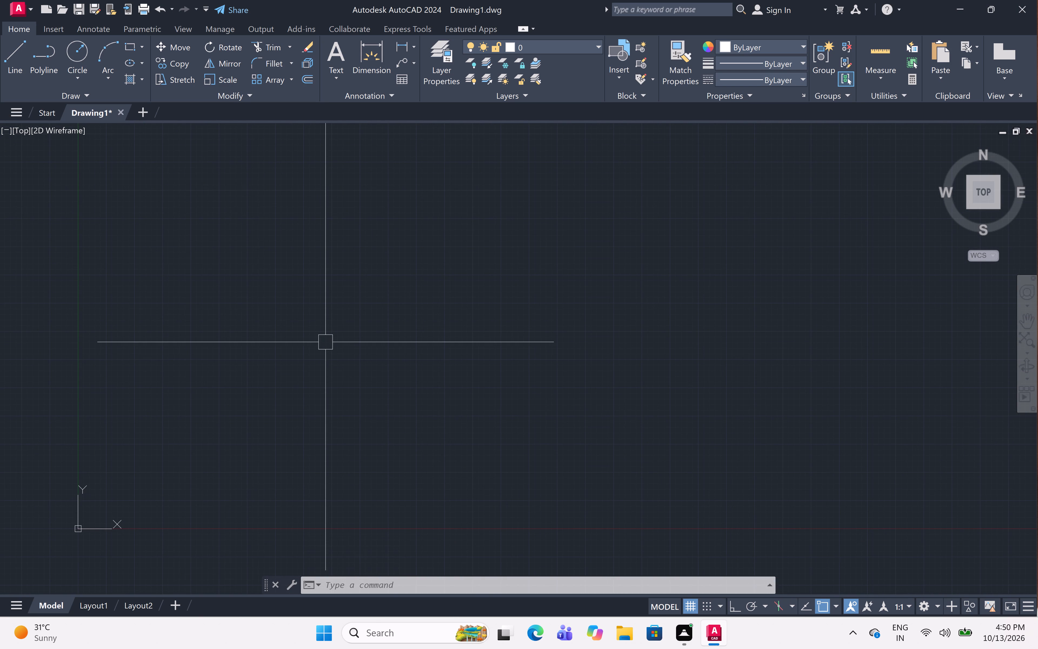
Set the drawing's length units to Engineering with a precision of 0'-0.0".
{"action": "type", "text": "un"}
{"action": "key", "text": "space"}
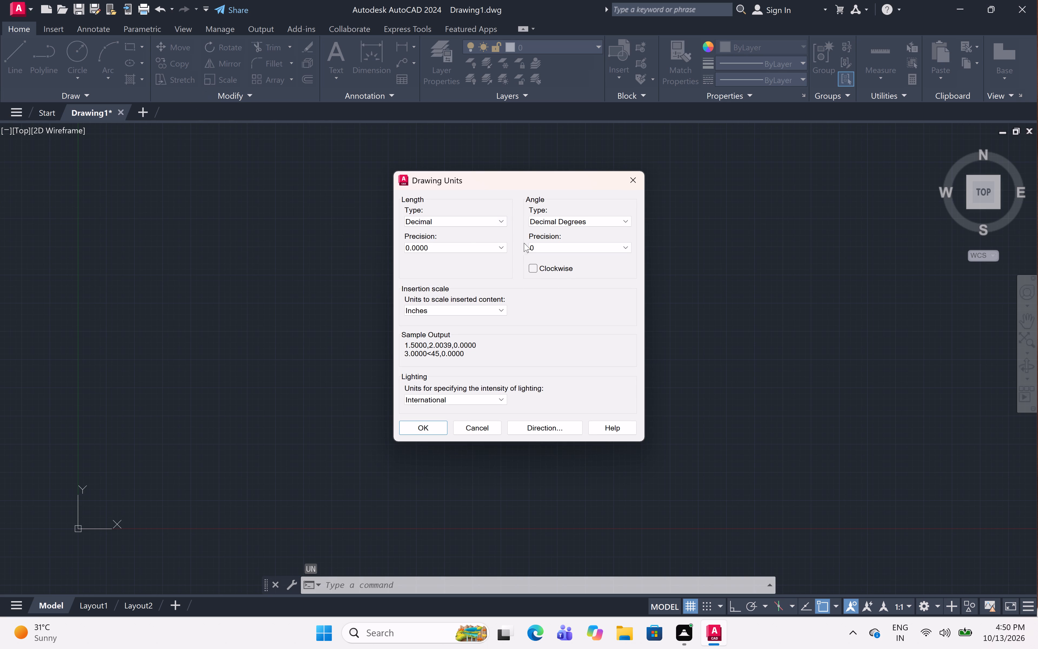
{"action": "left_click", "coordinate": [469, 216]}
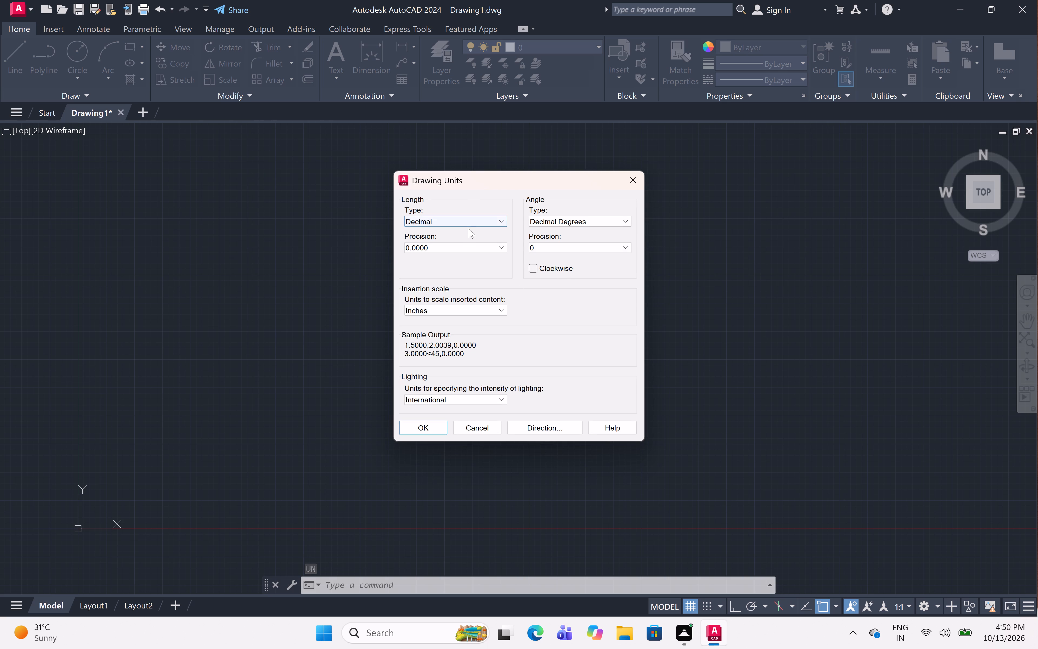
{"action": "left_click", "coordinate": [468, 225]}
{"action": "left_click_drag", "start_coordinate": [467, 247], "coordinate": [467, 250]}
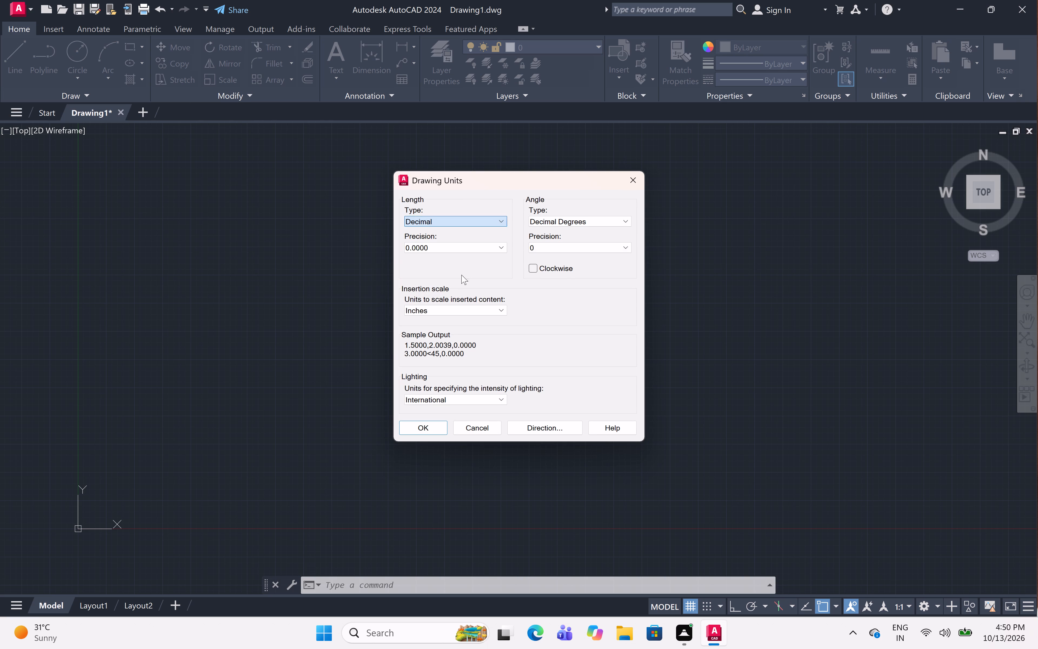
{"action": "left_click_drag", "start_coordinate": [463, 248], "coordinate": [463, 251]}
{"action": "left_click_drag", "start_coordinate": [454, 263], "coordinate": [454, 269]}
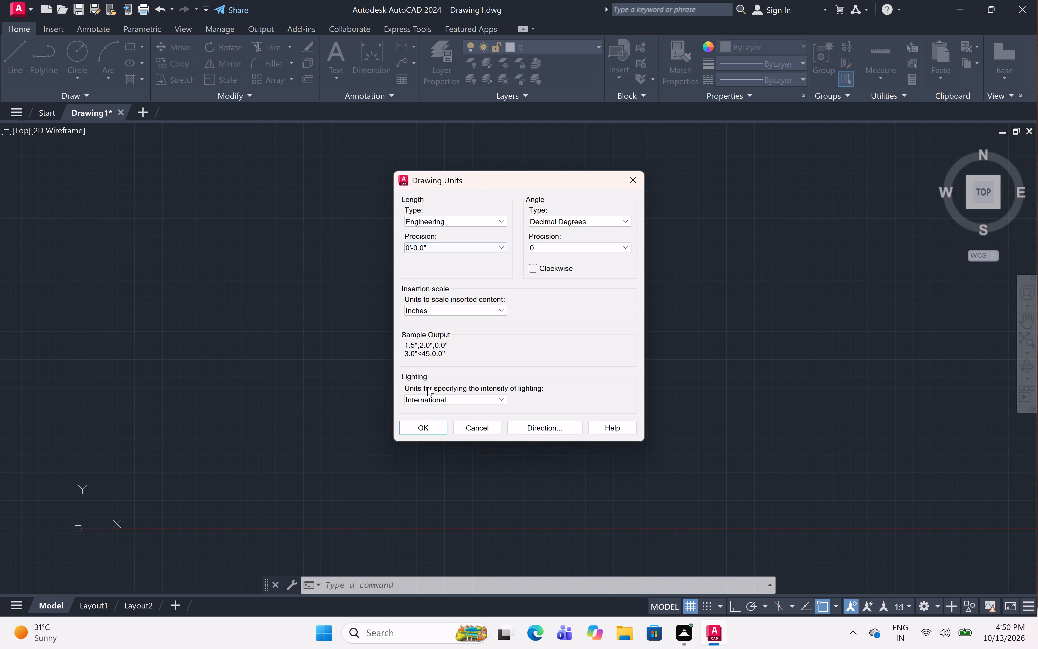
{"action": "left_click", "coordinate": [417, 430]}
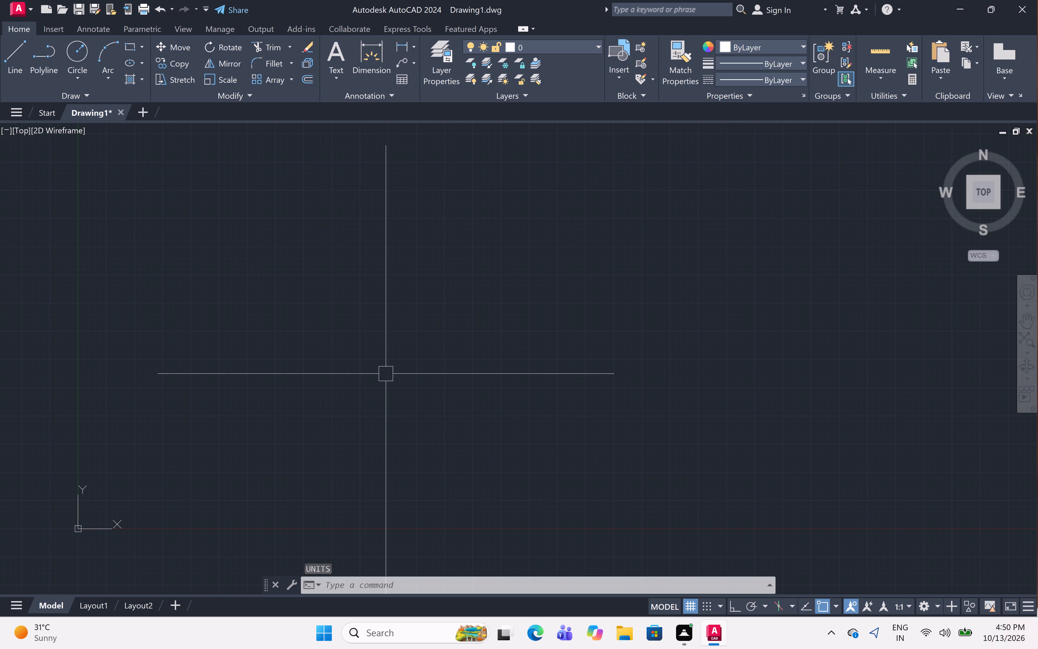
Draw one horizontal and one vertical construction line (XLINE) that cross each other above and to the right of the origin.
{"action": "type", "text": "xl h"}
{"action": "key", "text": "space"}
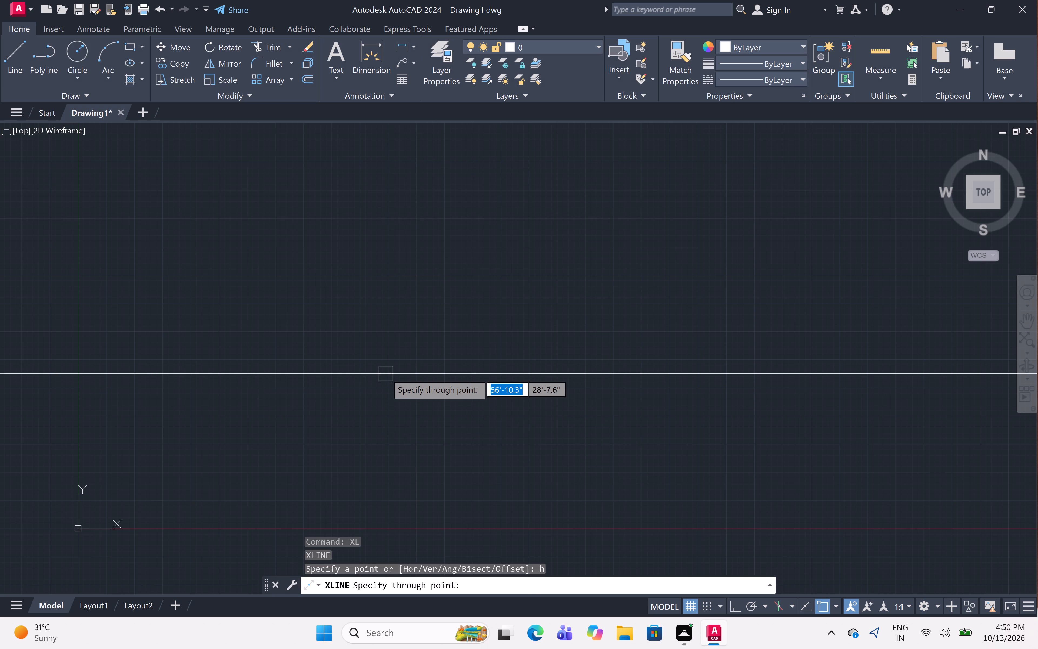
{"action": "left_click", "coordinate": [409, 204]}
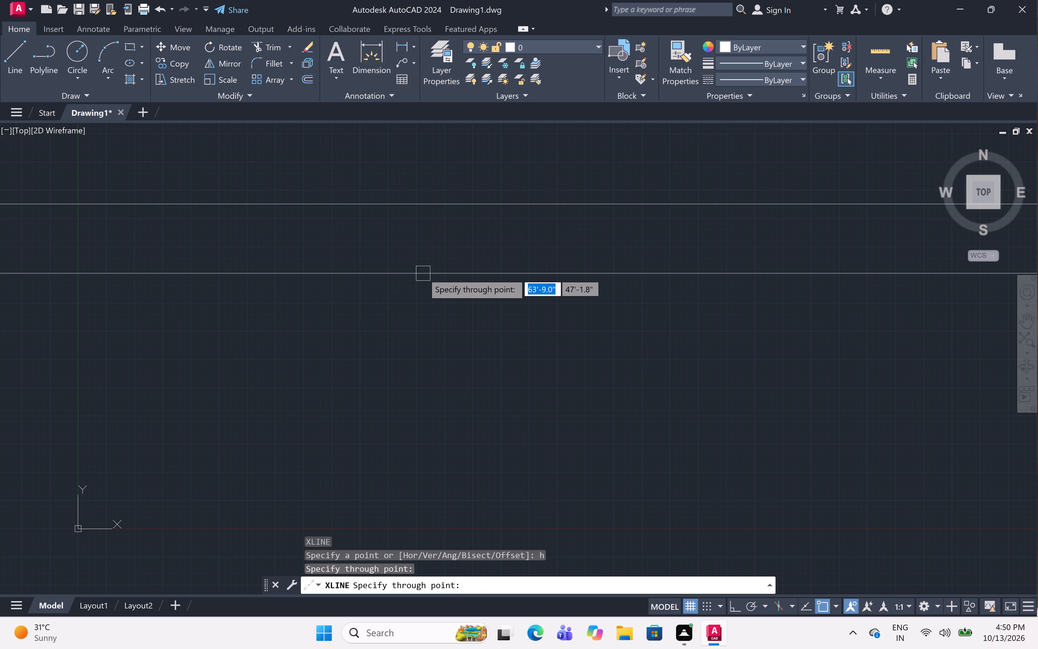
{"action": "key", "text": "space"}
{"action": "key", "text": "space"}
{"action": "type", "text": "v"}
{"action": "key", "text": "space"}
{"action": "left_click", "coordinate": [215, 343]}
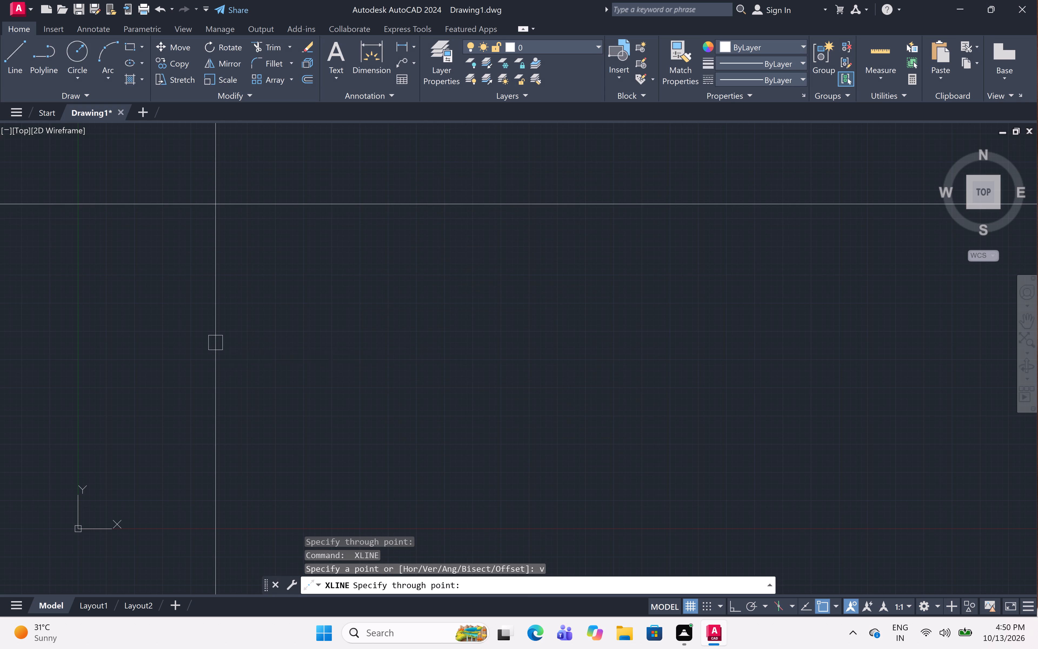
{"action": "key", "text": "Escape"}
Trim the vertical line above the crossing and the horizontal line left of it, leaving an upper-left corner.
{"action": "key", "text": "t"}
{"action": "type", "text": "r"}
{"action": "key", "text": "space"}
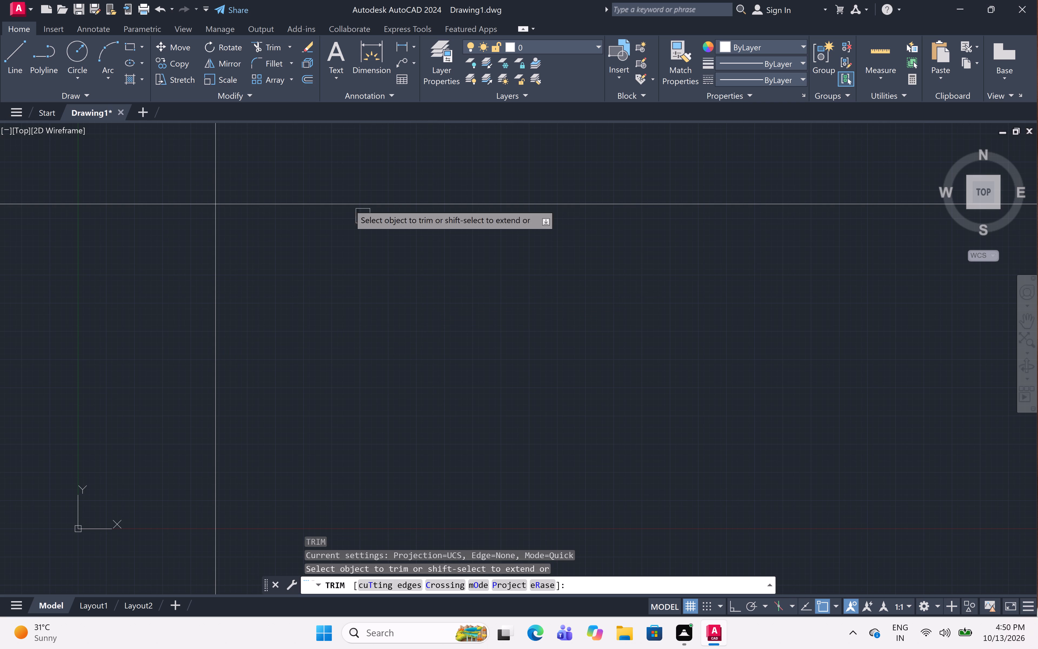
{"action": "left_click", "coordinate": [222, 154]}
{"action": "left_click", "coordinate": [189, 205]}
{"action": "scroll", "coordinate": [198, 193], "scroll_direction": "down", "scroll_amount": 3}
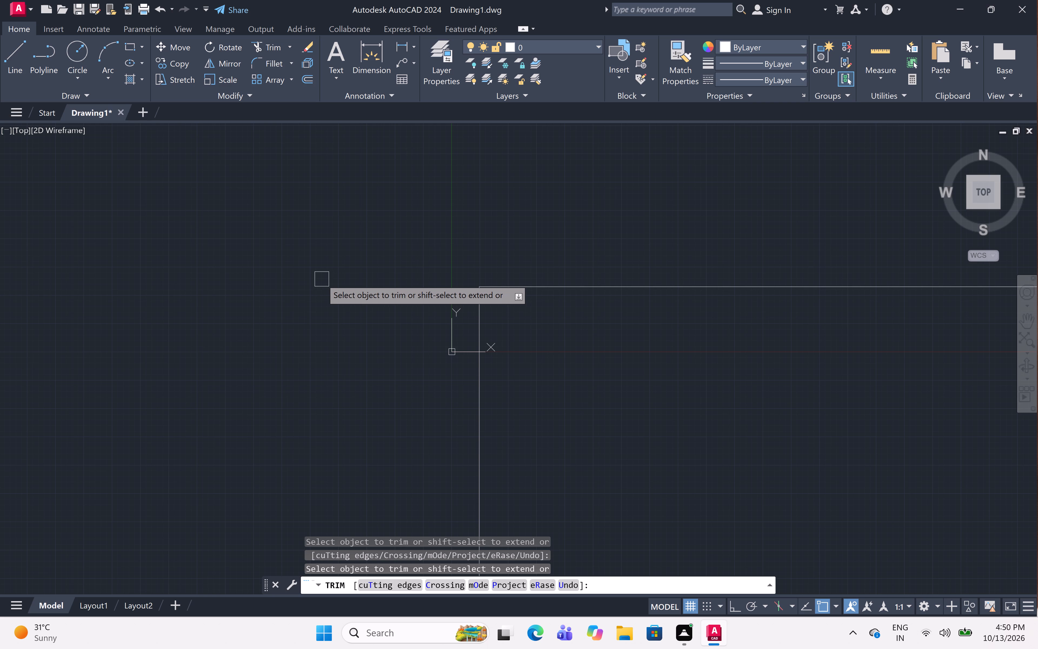
{"action": "scroll", "coordinate": [555, 307], "scroll_direction": "down", "scroll_amount": 1}
{"action": "middle_click_drag", "start_coordinate": [547, 324], "coordinate": [425, 393]}
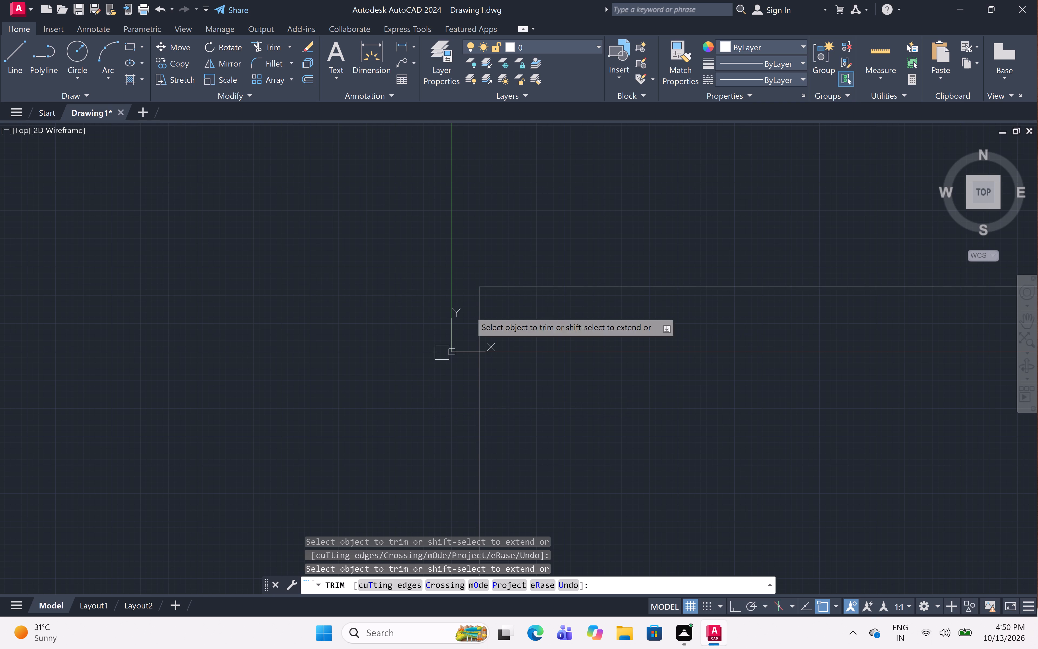
{"action": "key", "text": "Escape"}
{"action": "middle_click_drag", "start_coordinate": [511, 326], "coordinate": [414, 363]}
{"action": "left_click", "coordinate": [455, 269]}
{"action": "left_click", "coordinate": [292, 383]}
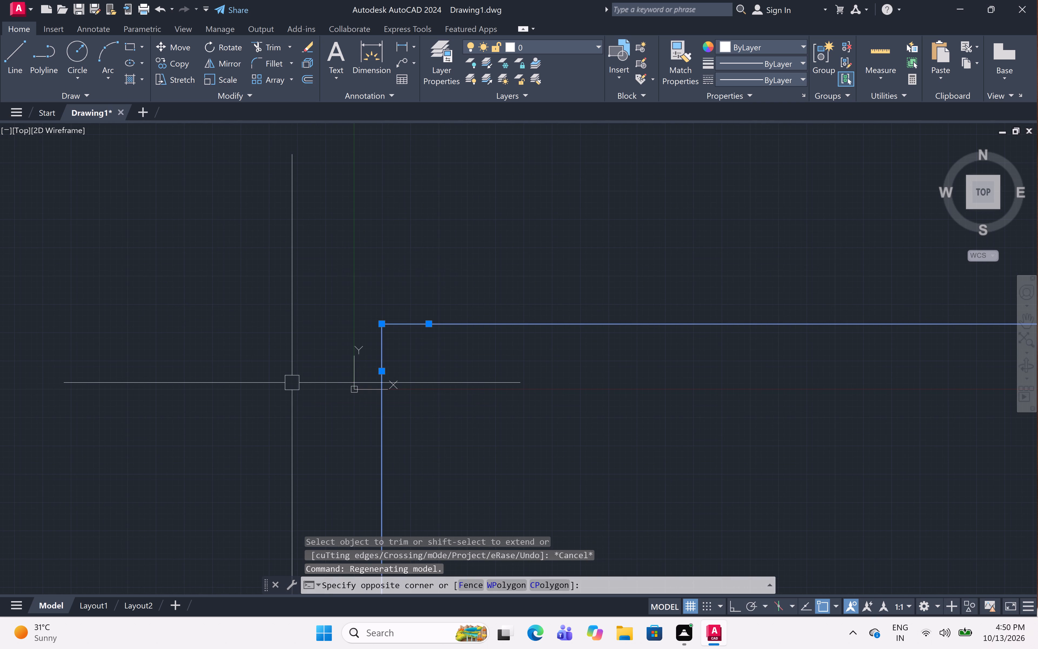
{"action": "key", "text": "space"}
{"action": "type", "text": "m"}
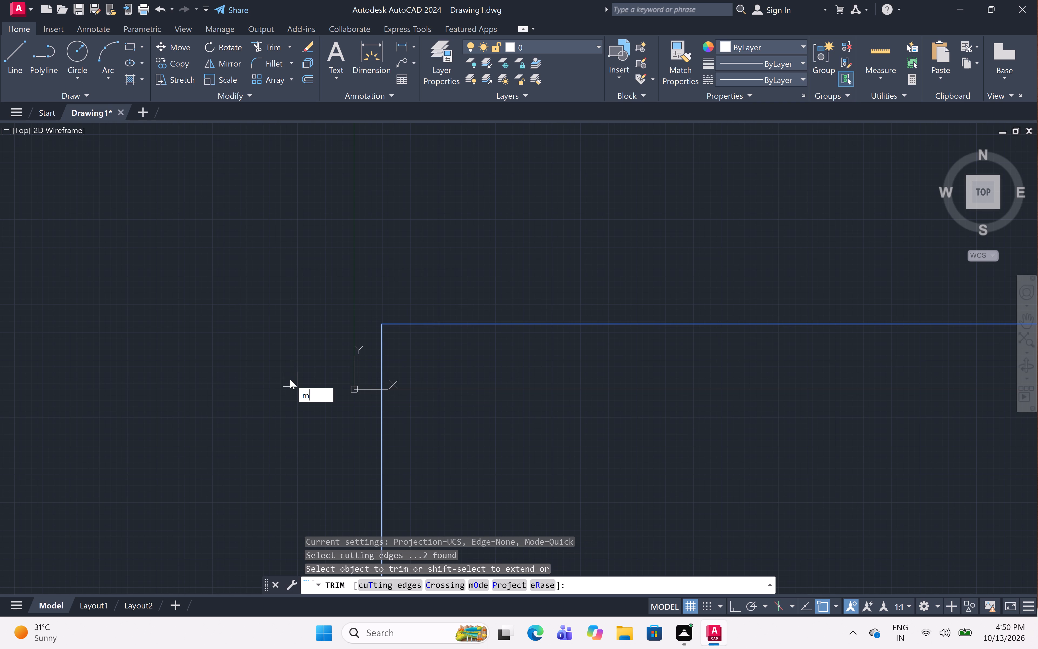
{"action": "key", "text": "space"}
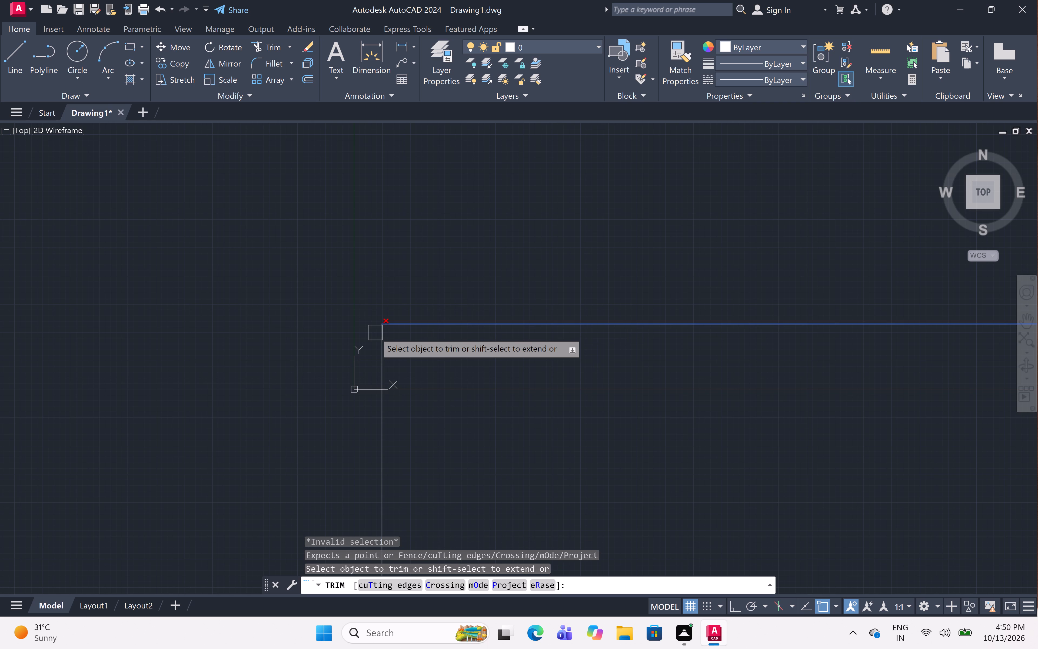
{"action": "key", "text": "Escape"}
Move both corner lines up and to the right, using their corner as the base point.
{"action": "left_click_drag", "start_coordinate": [448, 299], "coordinate": [444, 304]}
{"action": "left_click", "coordinate": [312, 405]}
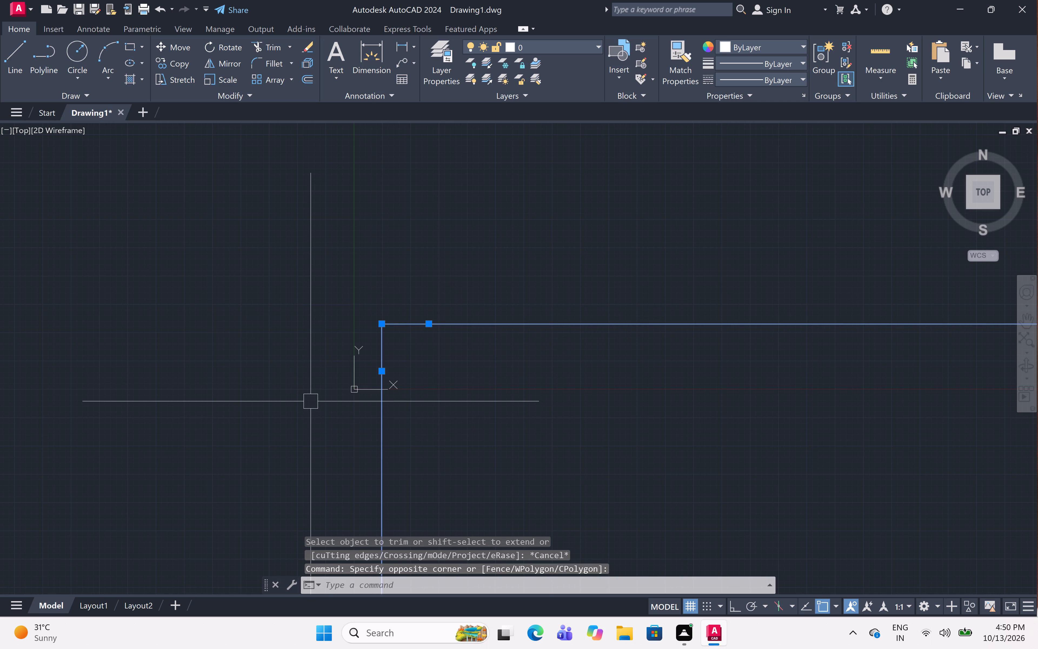
{"action": "type", "text": "m"}
{"action": "key", "text": "space"}
{"action": "left_click", "coordinate": [380, 326]}
{"action": "left_click", "coordinate": [441, 235]}
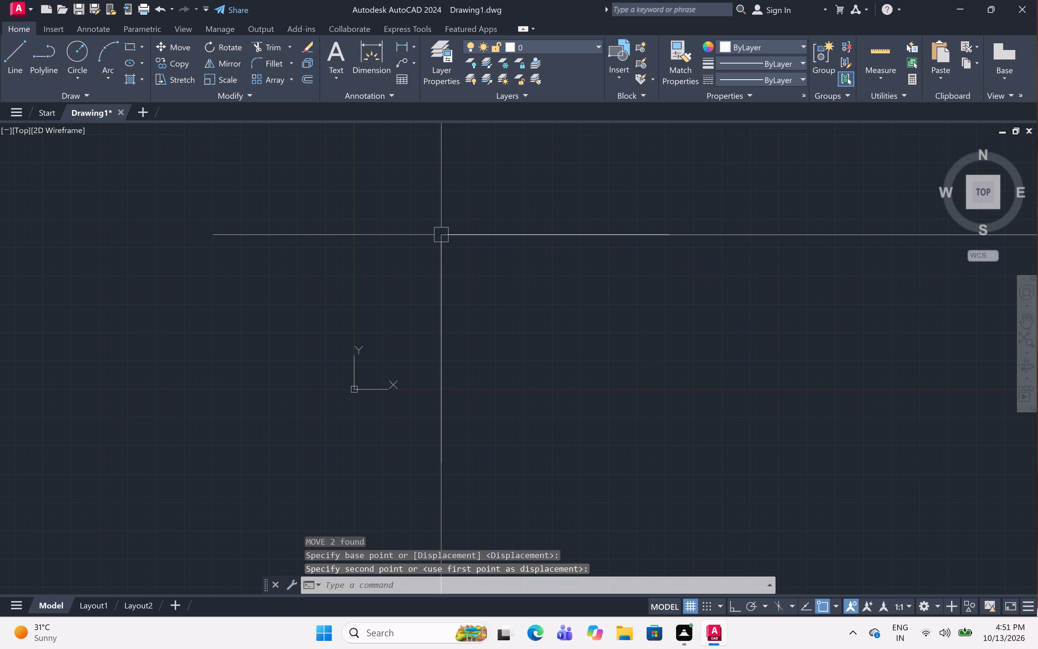
Move the two corner lines again from their corner point, much farther up and slightly right of the origin.
{"action": "middle_click_drag", "start_coordinate": [499, 310], "coordinate": [339, 344]}
{"action": "left_click_drag", "start_coordinate": [369, 216], "coordinate": [367, 220]}
{"action": "left_click", "coordinate": [212, 333]}
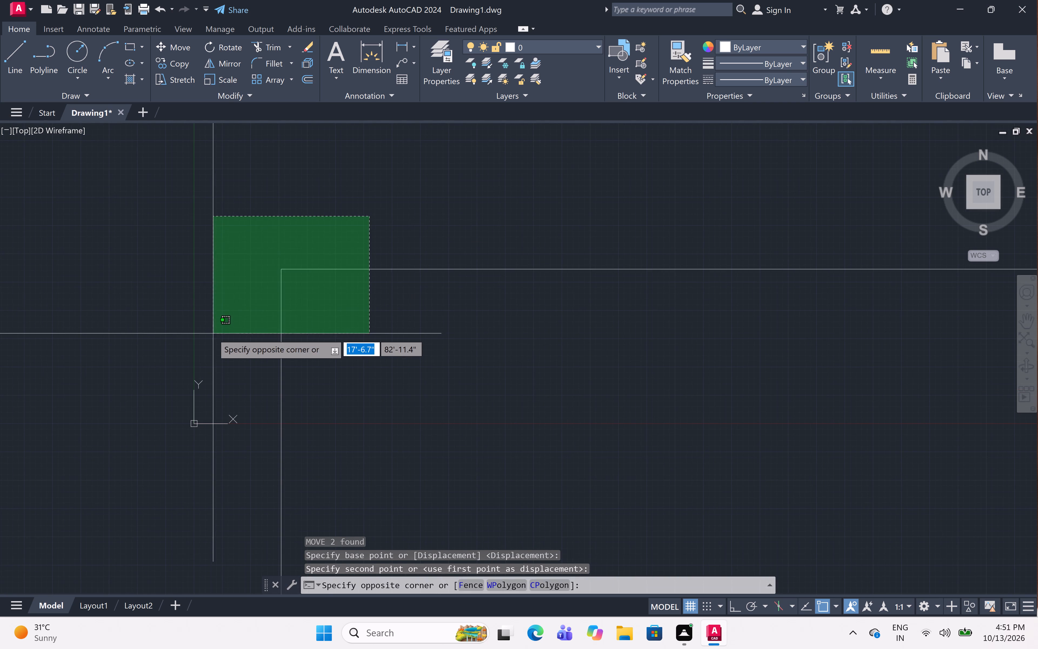
{"action": "key", "text": "m"}
{"action": "key", "text": "space"}
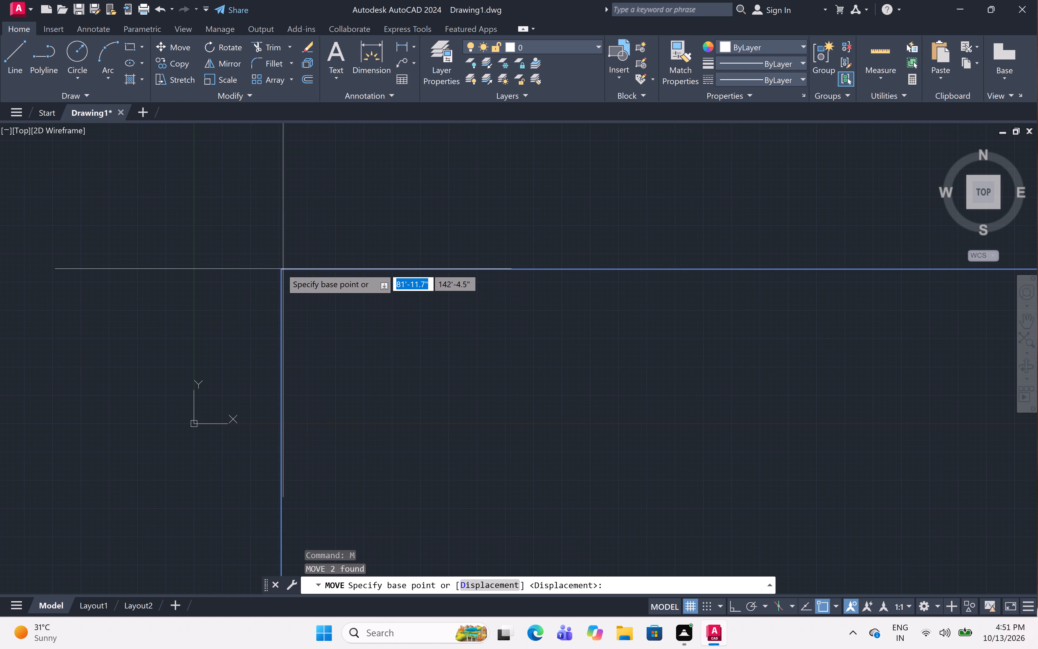
{"action": "left_click", "coordinate": [281, 269]}
{"action": "middle_click_drag", "start_coordinate": [308, 184], "coordinate": [189, 528]}
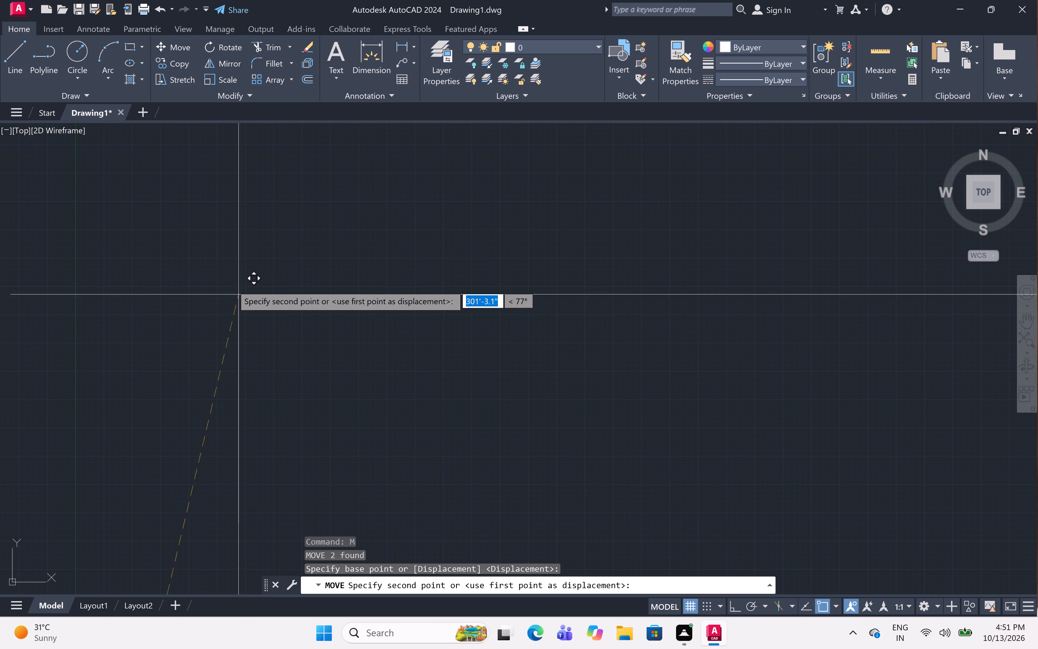
{"action": "left_click", "coordinate": [228, 276]}
Offset the vertical line and the horizontal line 9" toward the inside of the corner to form the outer wall thickness.
{"action": "scroll", "coordinate": [240, 286], "scroll_direction": "up", "scroll_amount": 3}
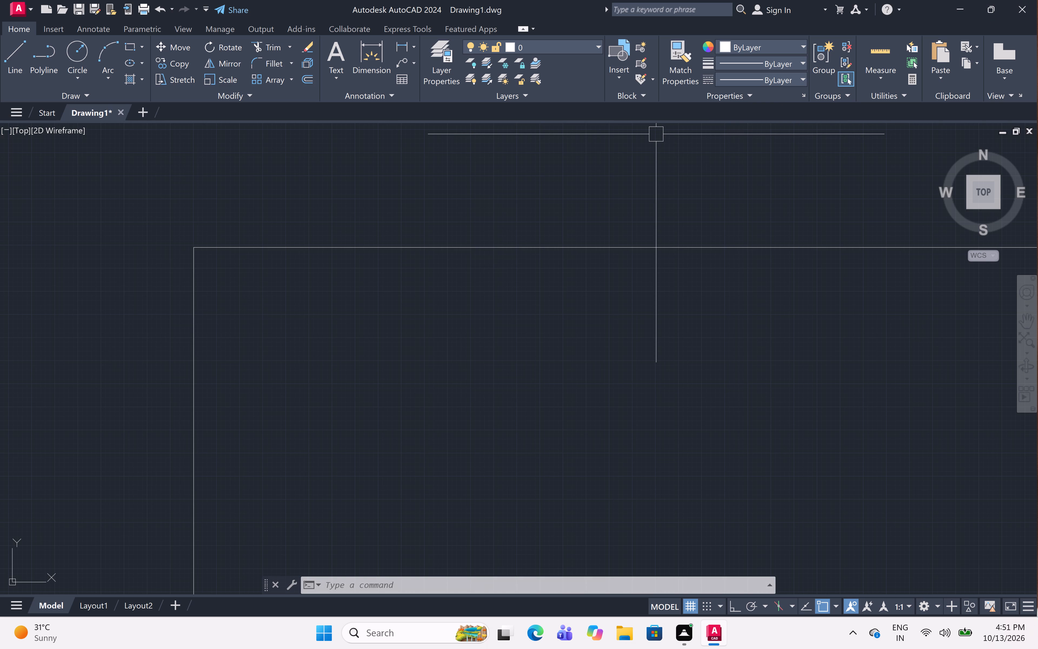
{"action": "type", "text": "9\""}
{"action": "key", "text": "space"}
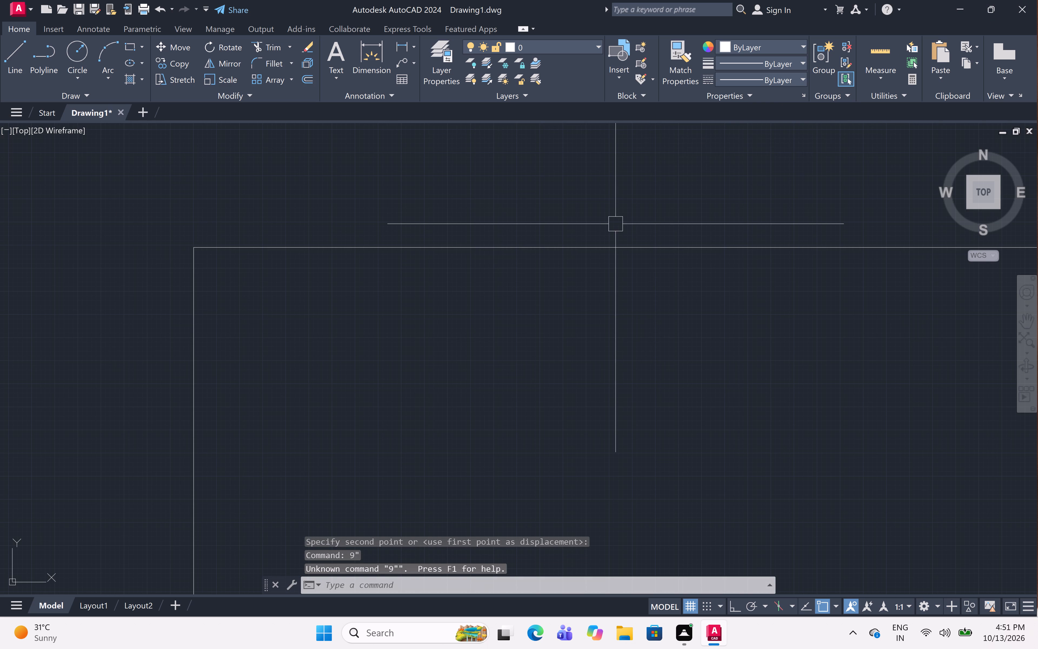
{"action": "type", "text": "off 9\""}
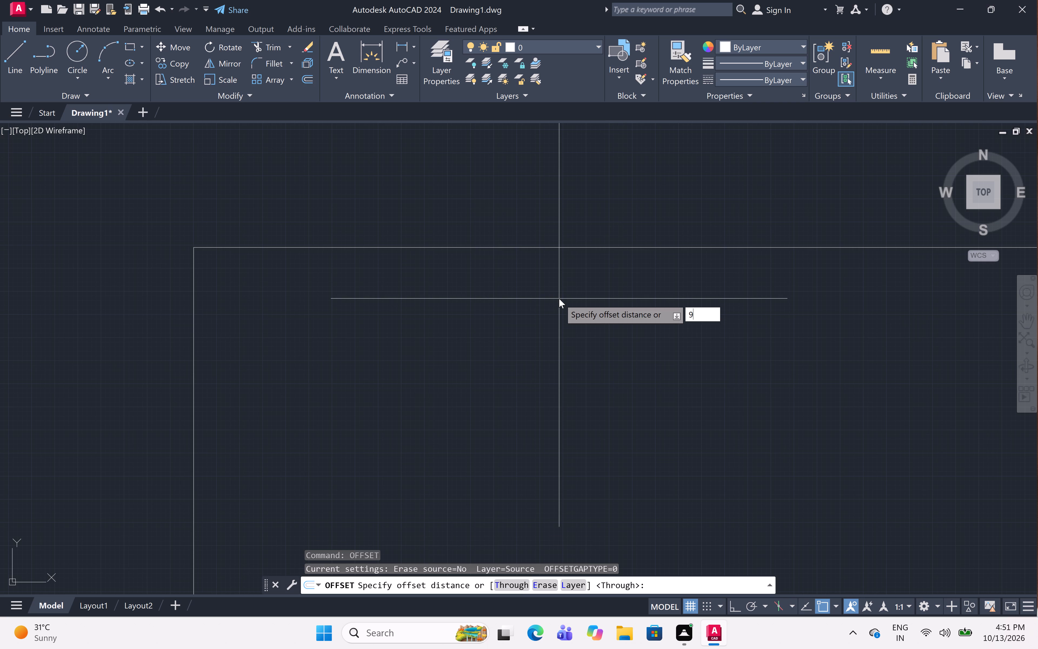
{"action": "key", "text": "space"}
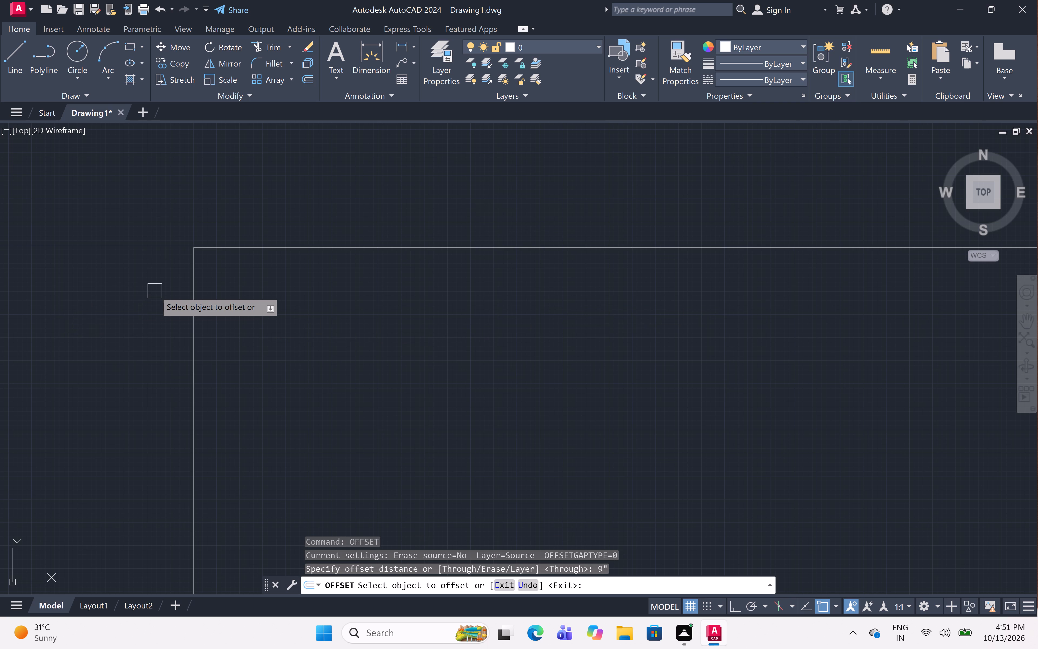
{"action": "left_click", "coordinate": [195, 280]}
{"action": "left_click", "coordinate": [234, 278]}
{"action": "left_click", "coordinate": [212, 247]}
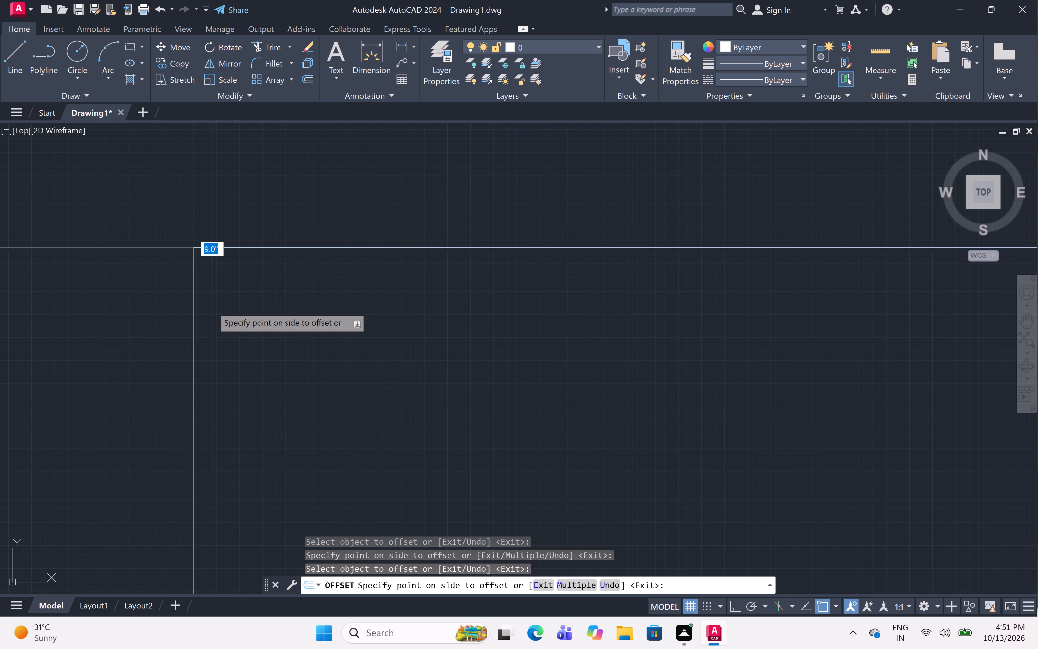
{"action": "left_click_drag", "start_coordinate": [215, 333], "coordinate": [215, 336]}
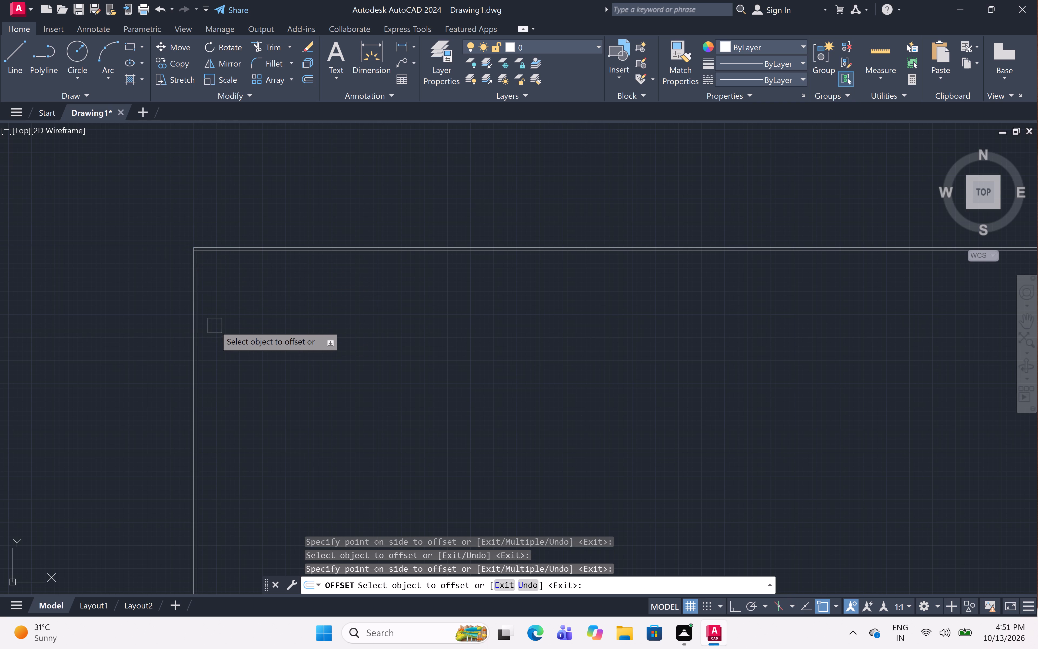
{"action": "scroll", "coordinate": [205, 253], "scroll_direction": "up", "scroll_amount": 3}
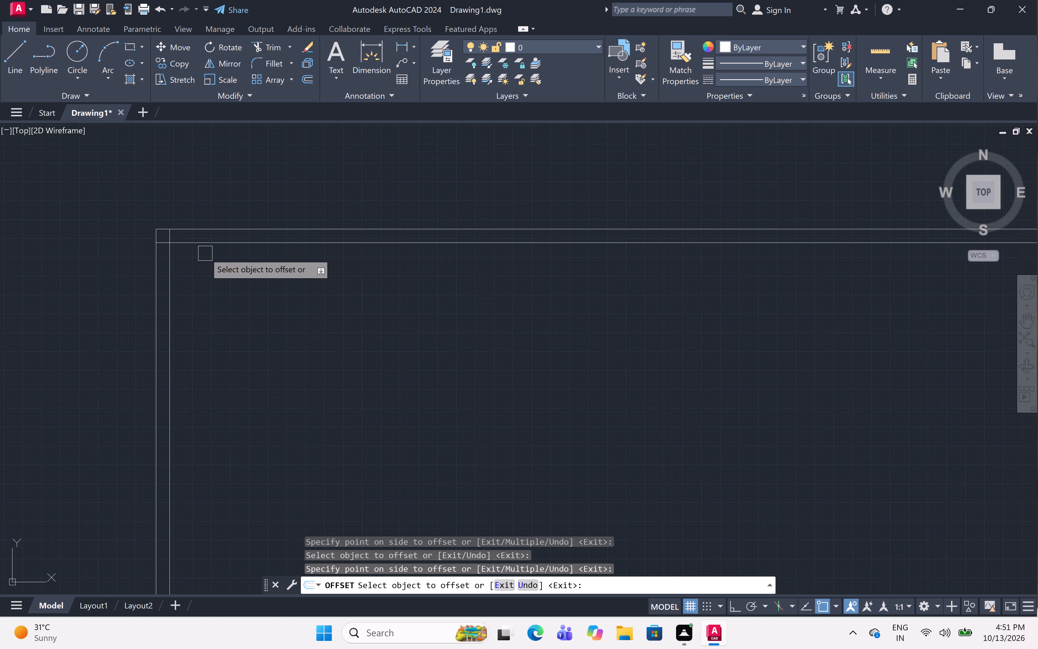
{"action": "scroll", "coordinate": [205, 253], "scroll_direction": "up", "scroll_amount": 1}
{"action": "scroll", "coordinate": [205, 253], "scroll_direction": "down", "scroll_amount": 1}
{"action": "middle_click_drag", "start_coordinate": [209, 275], "coordinate": [280, 243]}
{"action": "middle_click_drag", "start_coordinate": [280, 243], "coordinate": [281, 280]}
{"action": "key", "text": "Escape"}
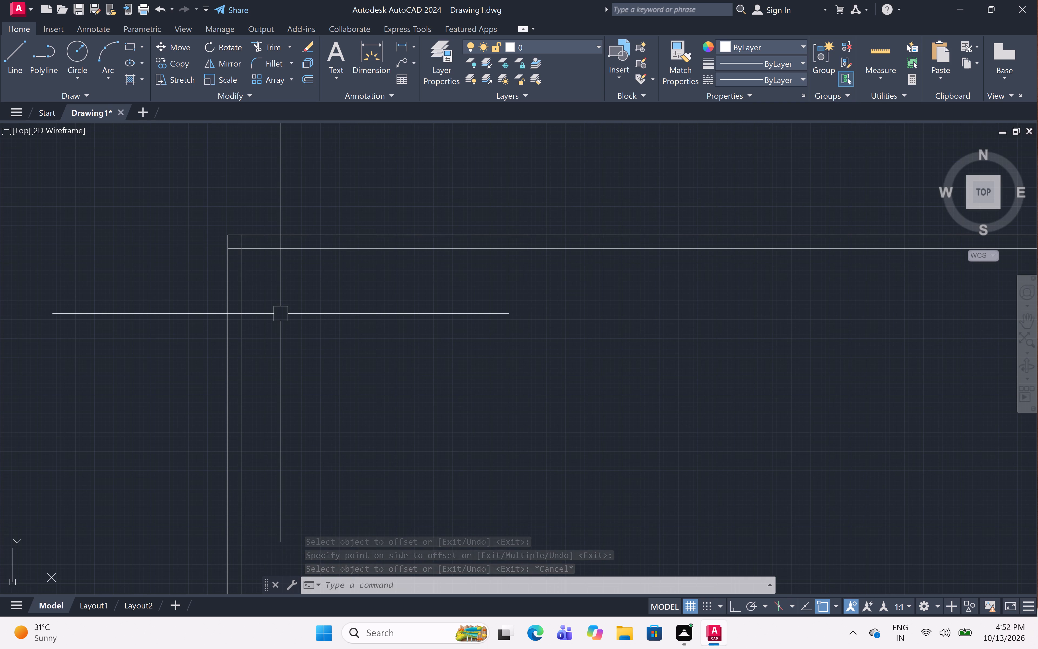
{"action": "key", "text": "Escape"}
Offset the inner line of the top wall 9' downward.
{"action": "type", "text": "off"}
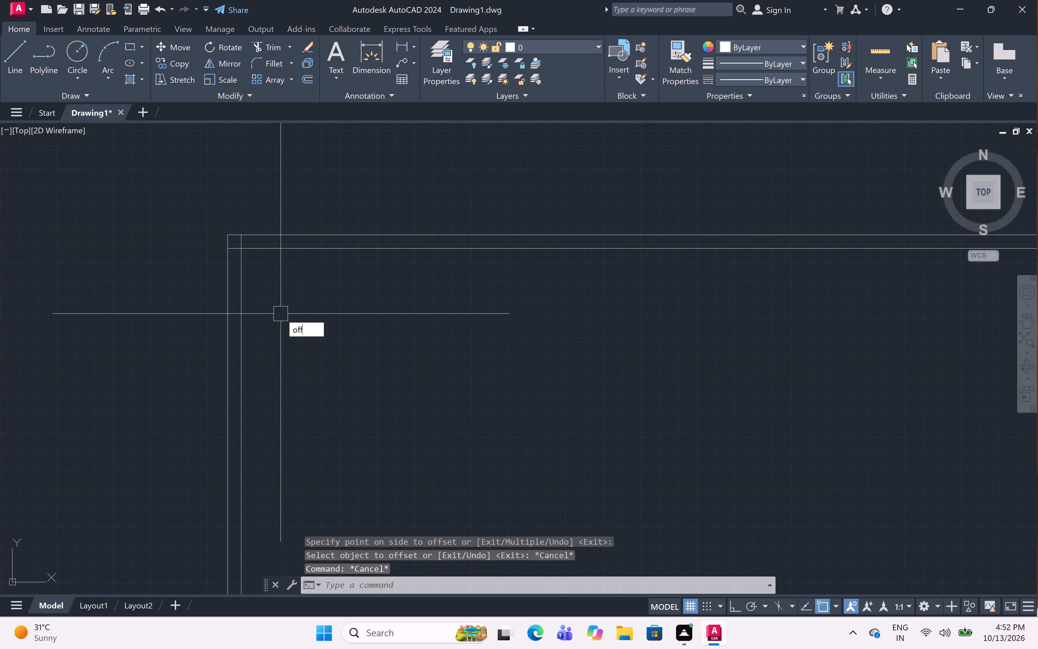
{"action": "key", "text": "space"}
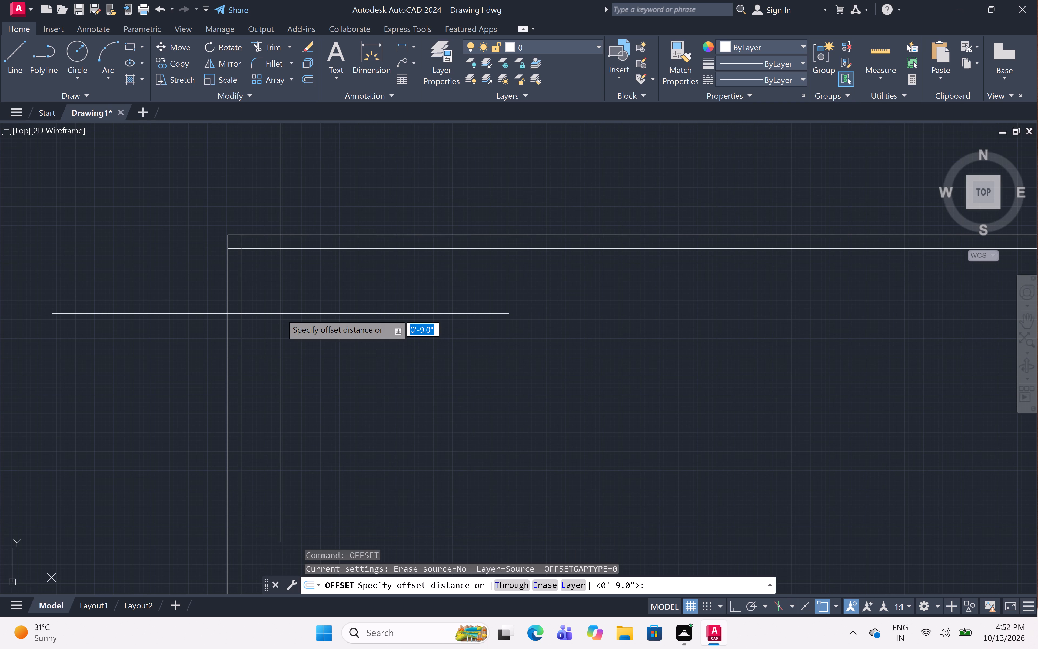
{"action": "type", "text": "9'"}
{"action": "key", "text": "space"}
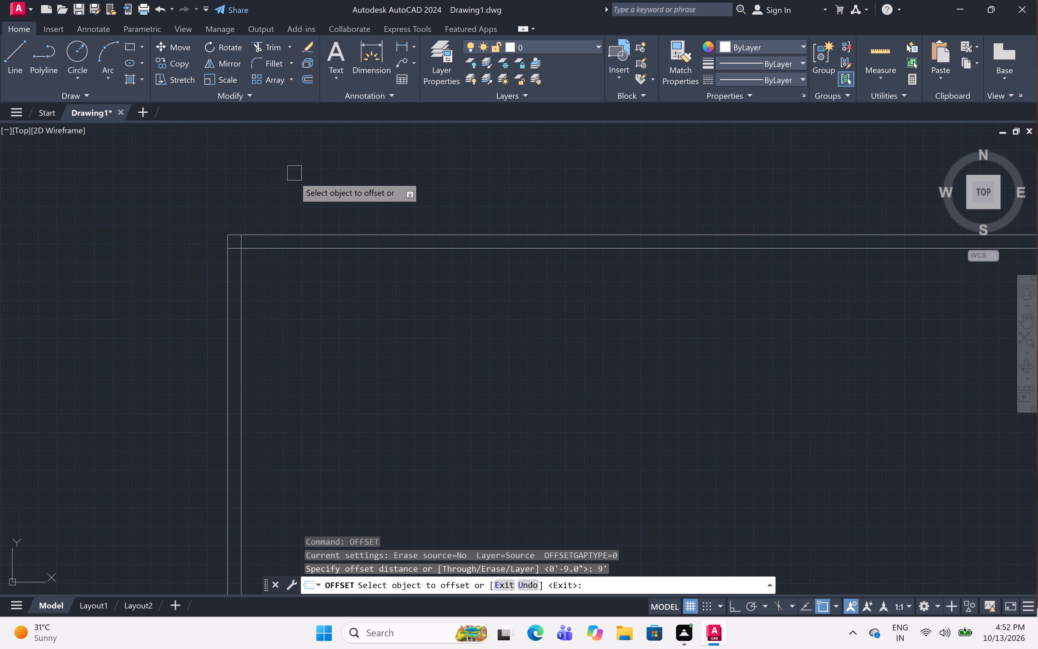
{"action": "left_click", "coordinate": [316, 248]}
{"action": "left_click_drag", "start_coordinate": [354, 386], "coordinate": [355, 389]}
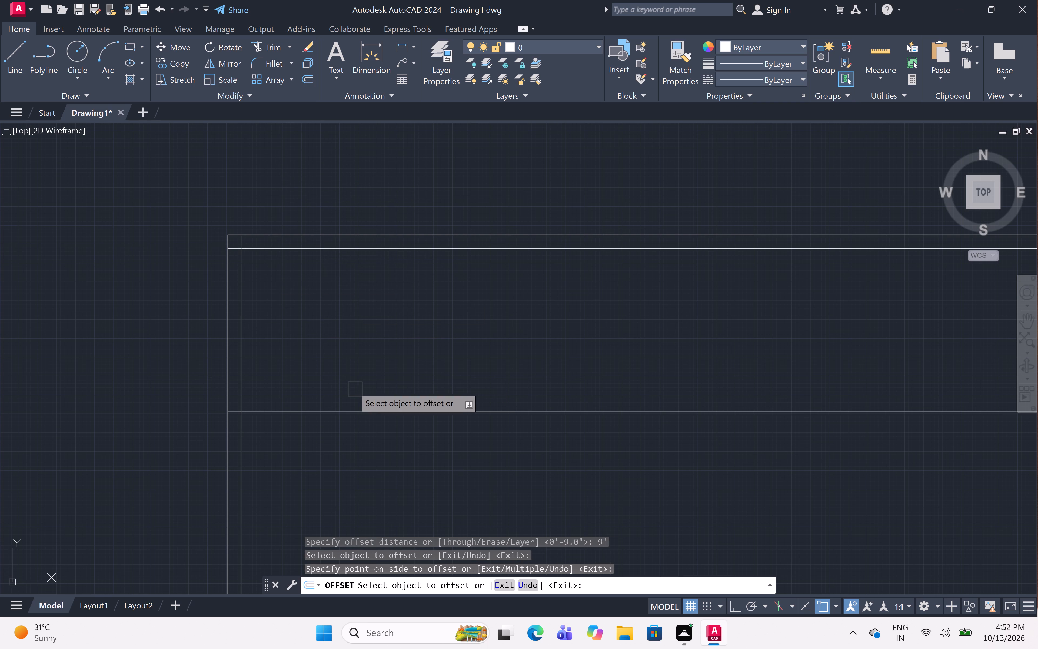
{"action": "key", "text": "space"}
Offset the inner line of the left wall 11' to the right.
{"action": "key", "text": "space"}
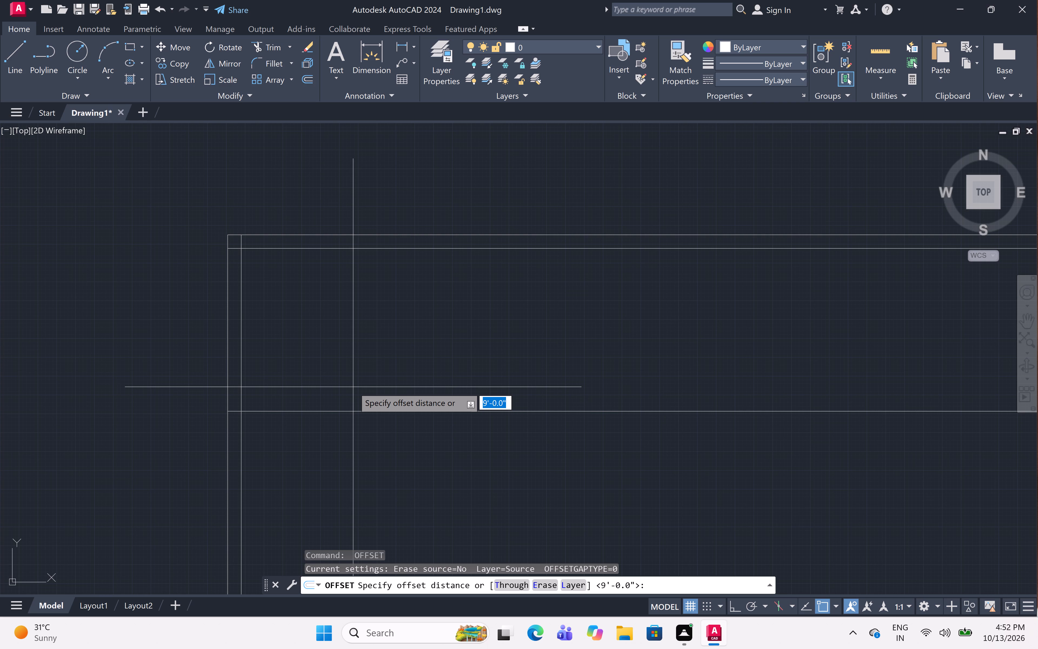
{"action": "type", "text": "11'"}
{"action": "key", "text": "space"}
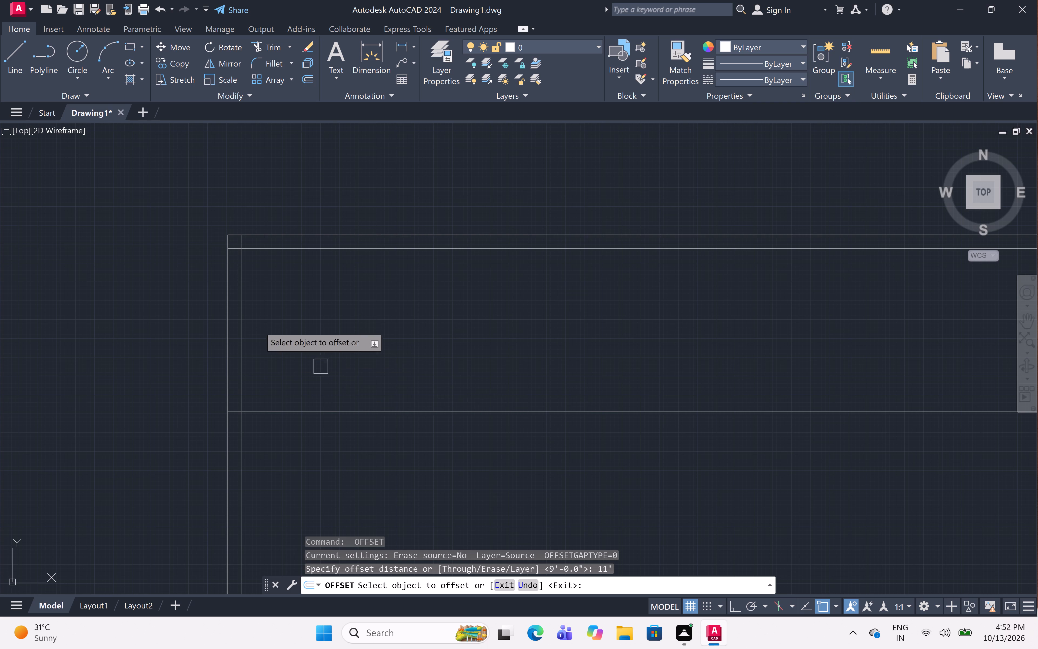
{"action": "left_click", "coordinate": [241, 338]}
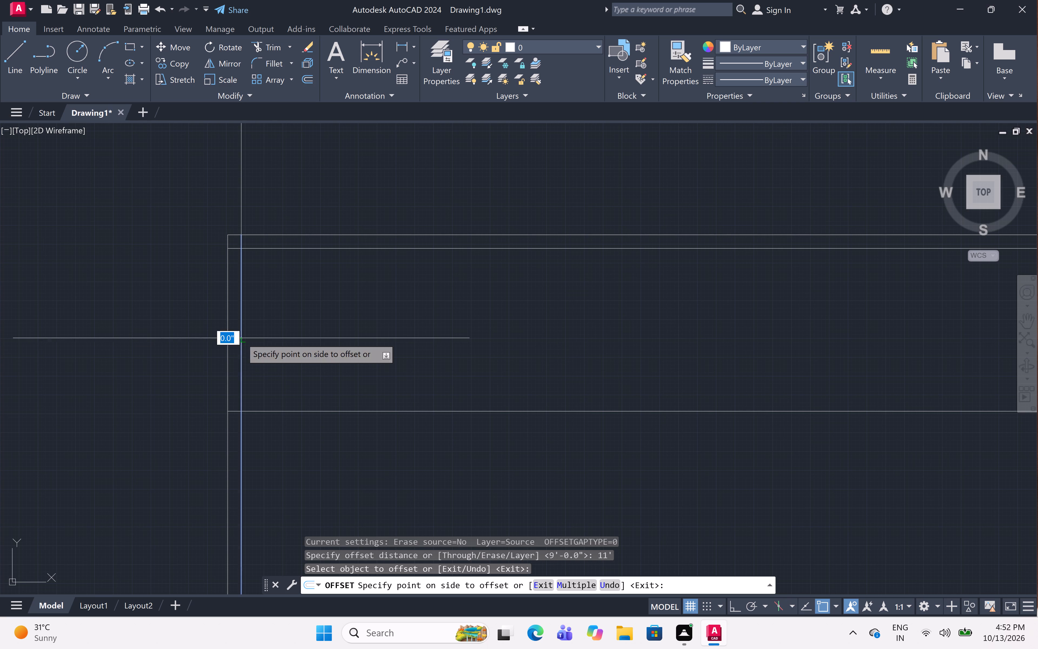
{"action": "left_click", "coordinate": [559, 338]}
{"action": "key", "text": "space"}
Offset the 9' horizontal line 4.5" downward and the 11' vertical line 4.5" to the right to form partition walls.
{"action": "key", "text": "space"}
{"action": "type", "text": "4.5\""}
{"action": "key", "text": "space"}
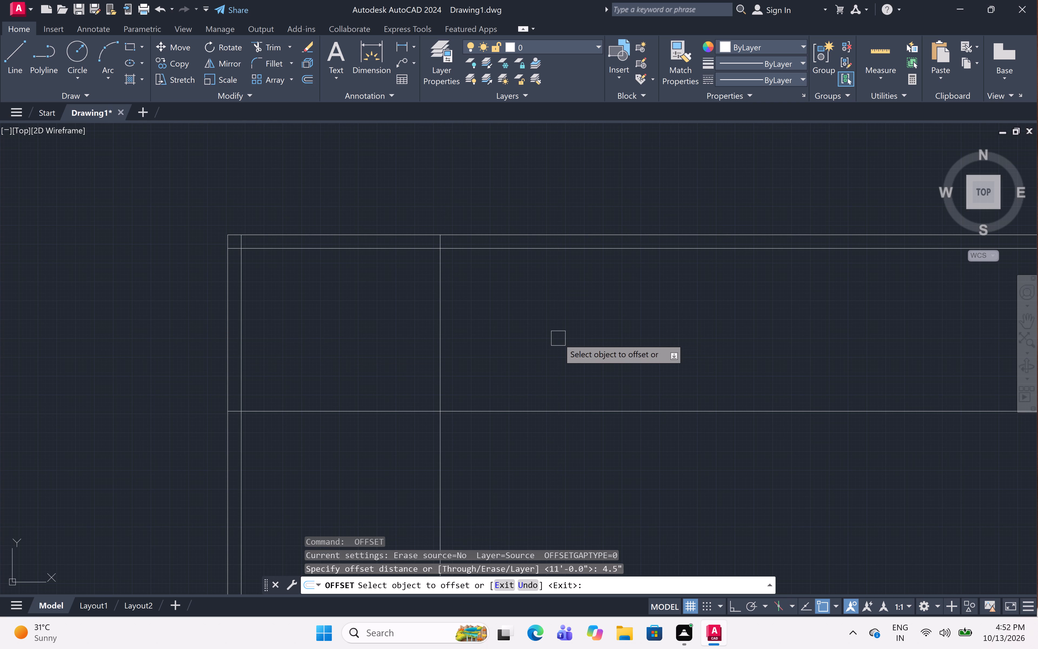
{"action": "left_click", "coordinate": [370, 413]}
{"action": "left_click_drag", "start_coordinate": [375, 469], "coordinate": [375, 475]}
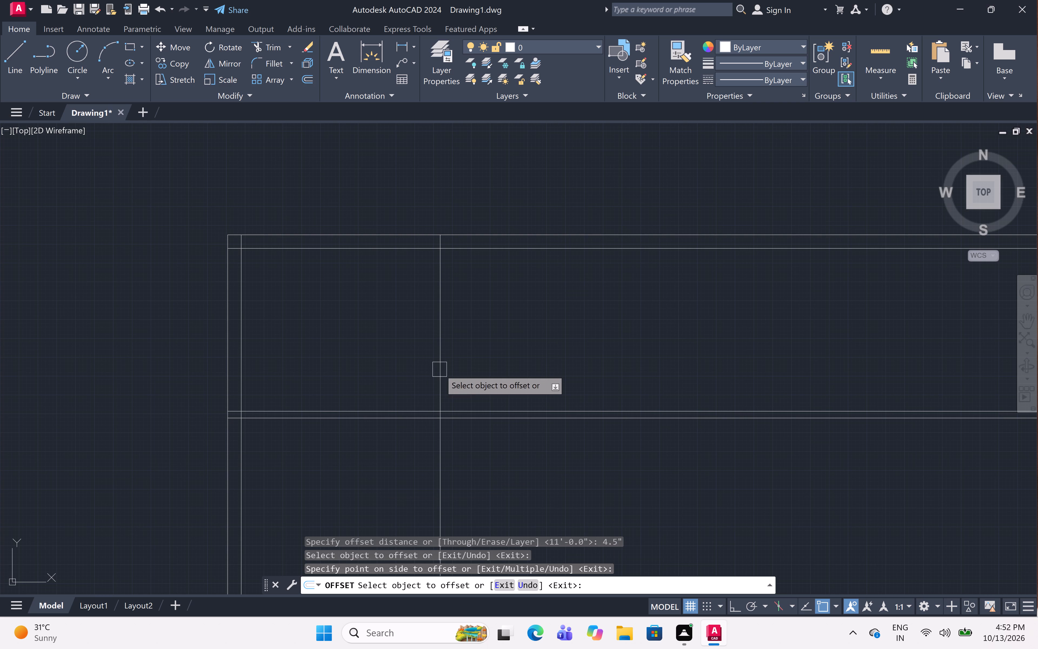
{"action": "left_click", "coordinate": [440, 369]}
{"action": "left_click", "coordinate": [518, 364]}
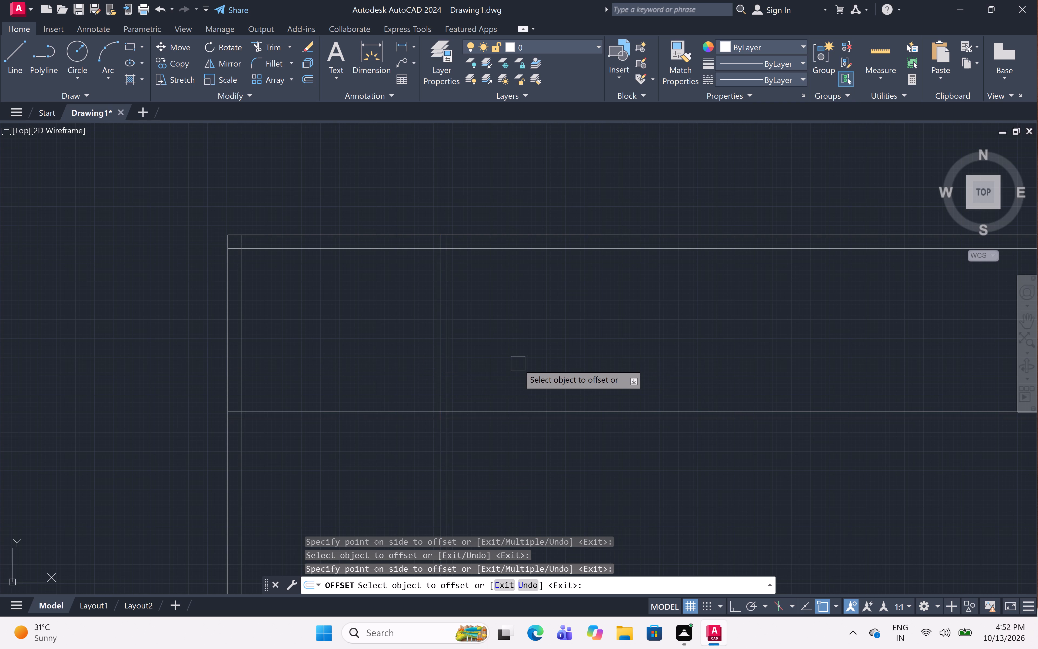
{"action": "key", "text": "Escape"}
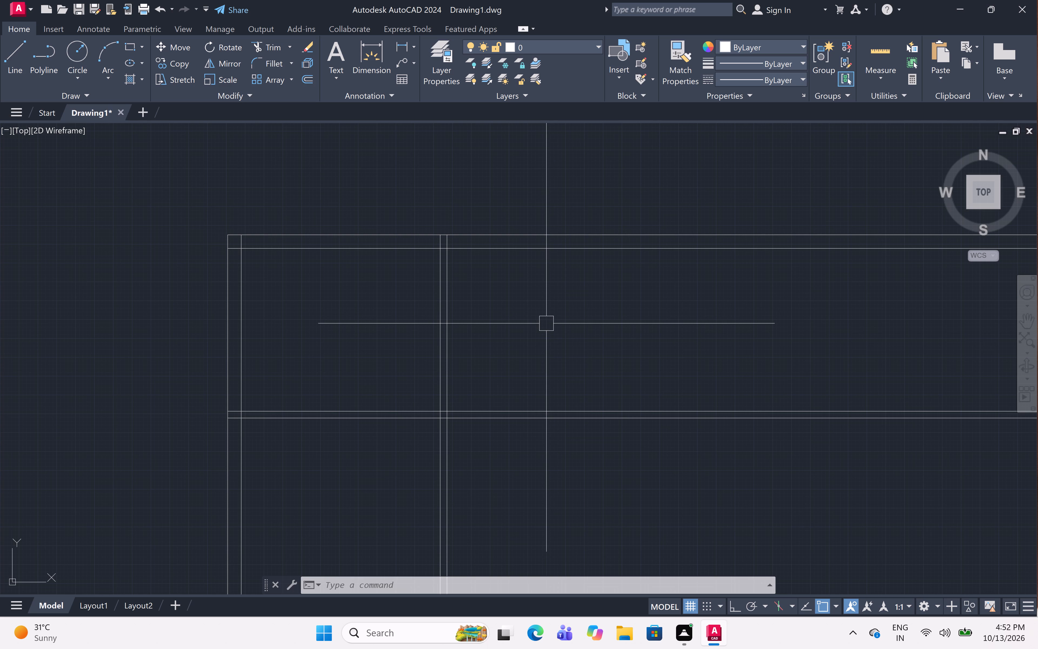
Offset the right face of the vertical 4.5" partition 10' to the right.
{"action": "type", "text": "off 1"}
{"action": "type", "text": "0'"}
{"action": "key", "text": "space"}
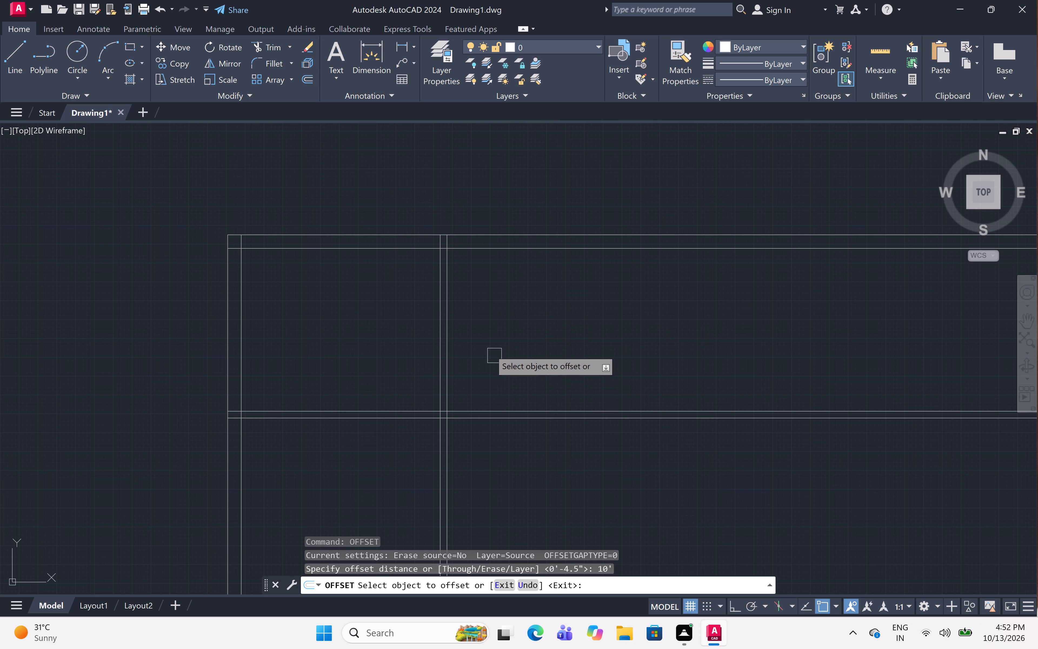
{"action": "left_click", "coordinate": [451, 353]}
{"action": "left_click", "coordinate": [768, 272]}
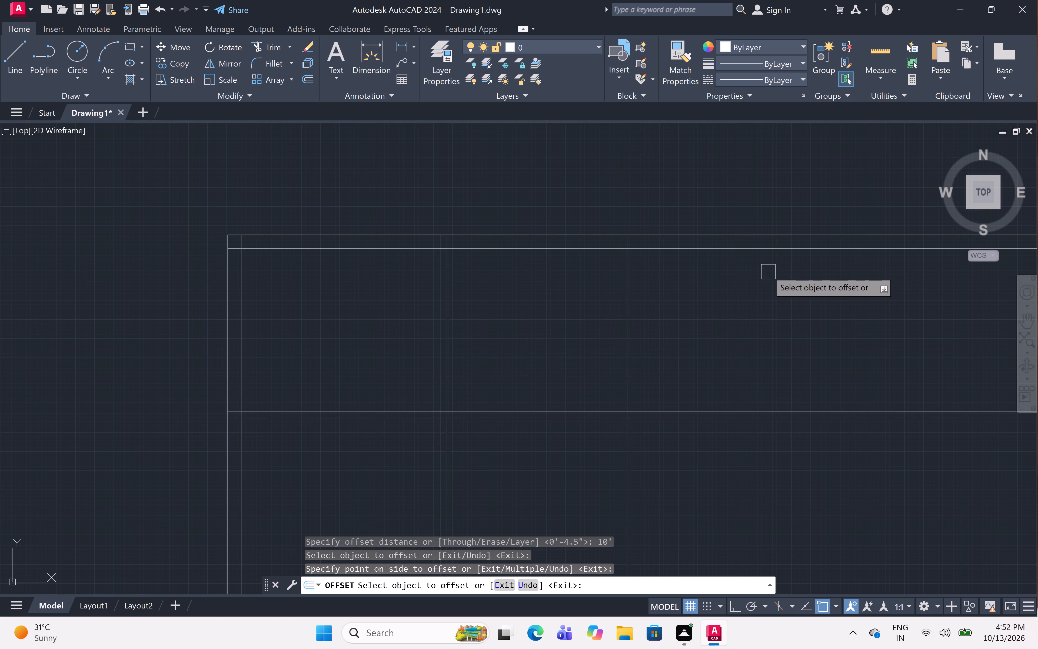
{"action": "scroll", "coordinate": [688, 280], "scroll_direction": "down", "scroll_amount": 2}
{"action": "middle_click_drag", "start_coordinate": [701, 303], "coordinate": [583, 313]}
{"action": "scroll", "coordinate": [583, 313], "scroll_direction": "up", "scroll_amount": 1}
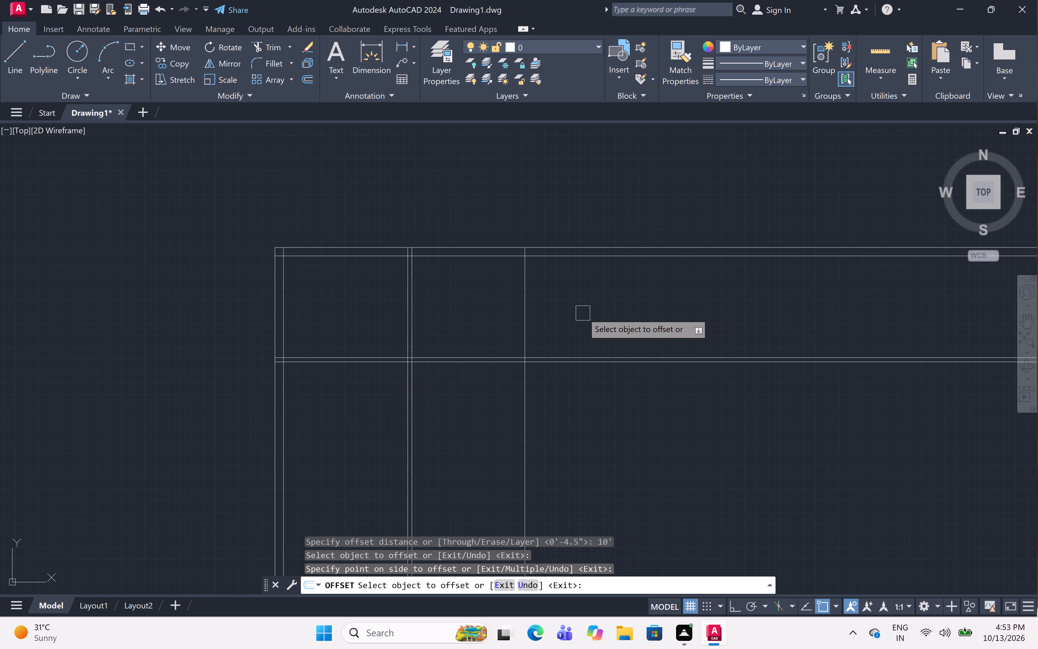
{"action": "key", "text": "space"}
Offset the inner line of the top wall 15'6" downward.
{"action": "key", "text": "space"}
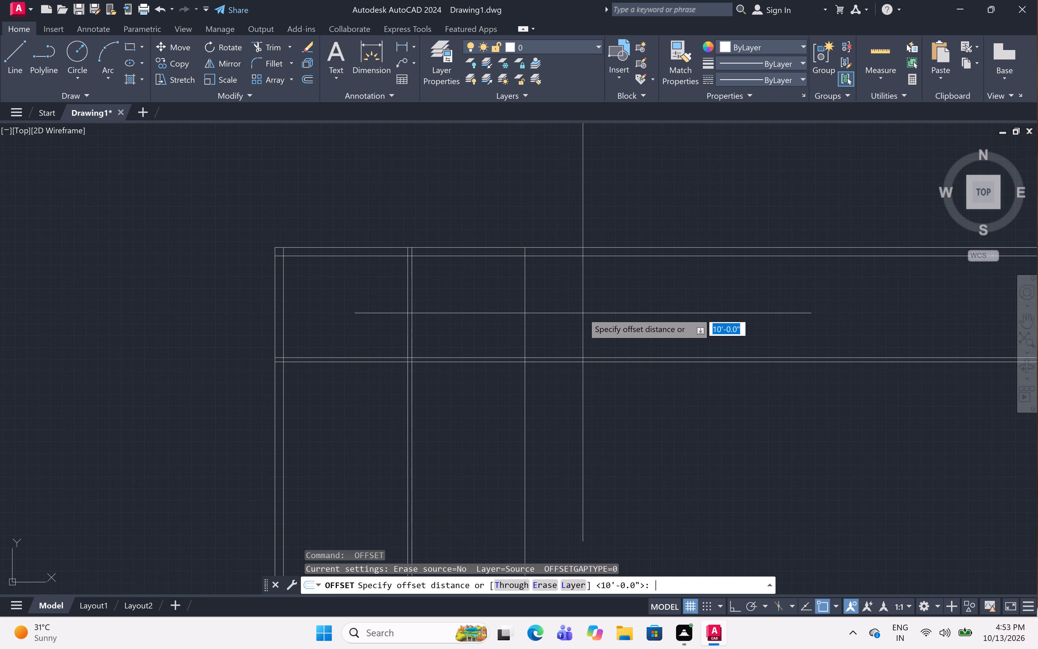
{"action": "key", "text": "1"}
{"action": "type", "text": "5'6"}
{"action": "key", "text": "shift+quotedbl"}
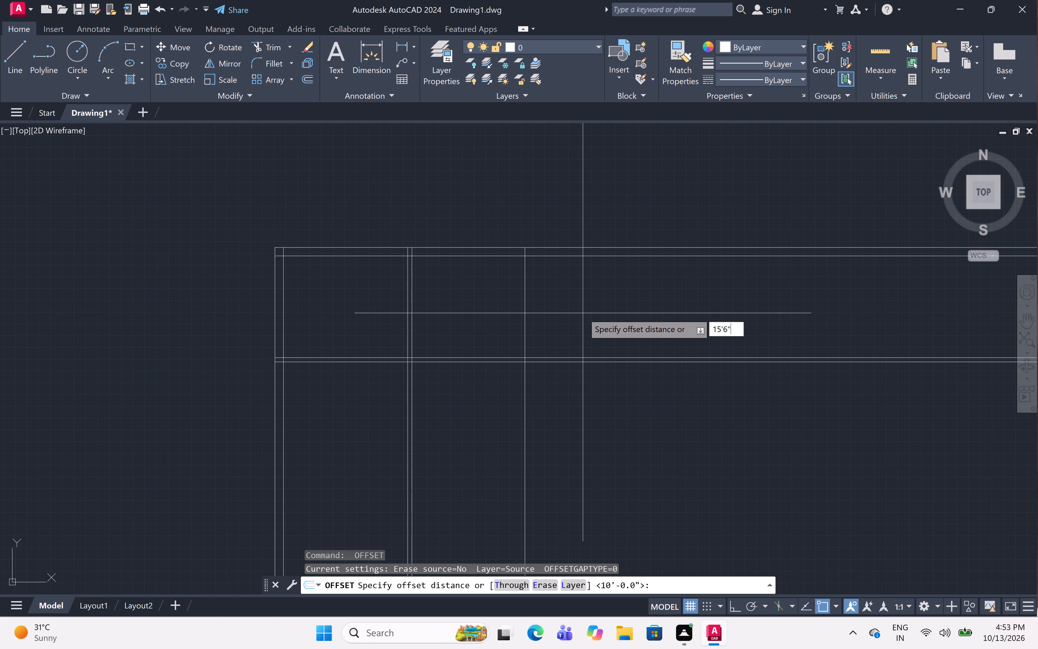
{"action": "key", "text": "space"}
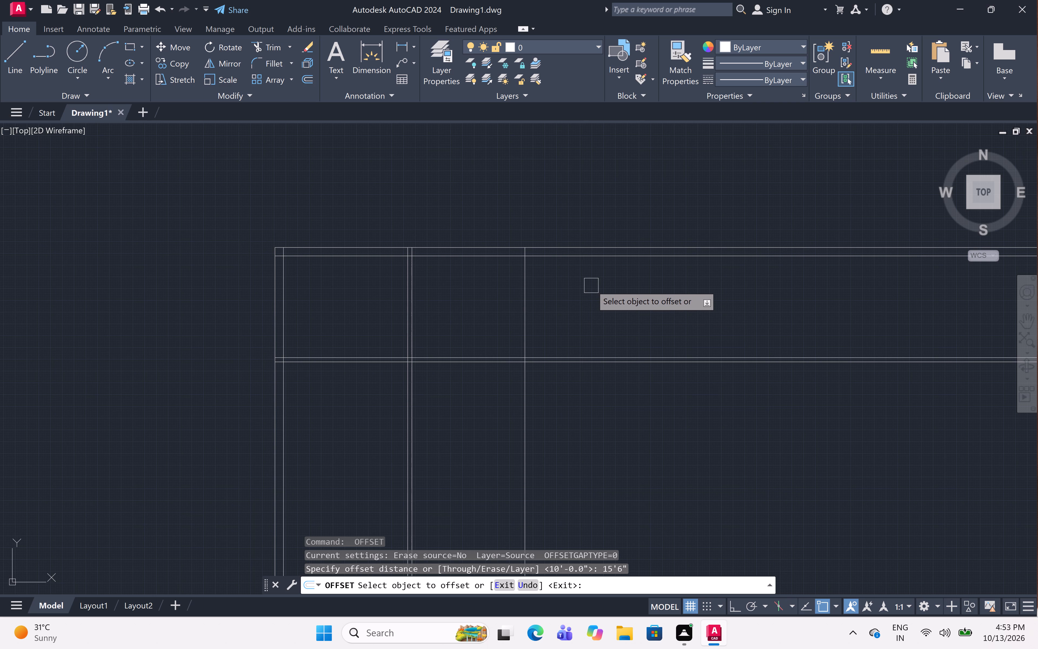
{"action": "left_click", "coordinate": [470, 259]}
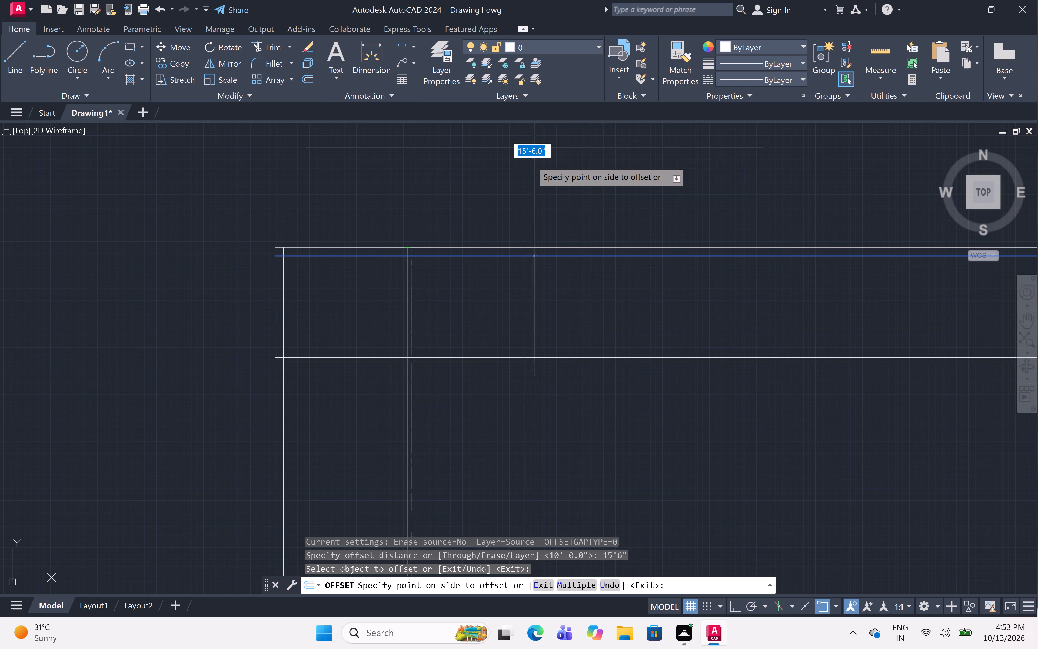
{"action": "left_click", "coordinate": [451, 473]}
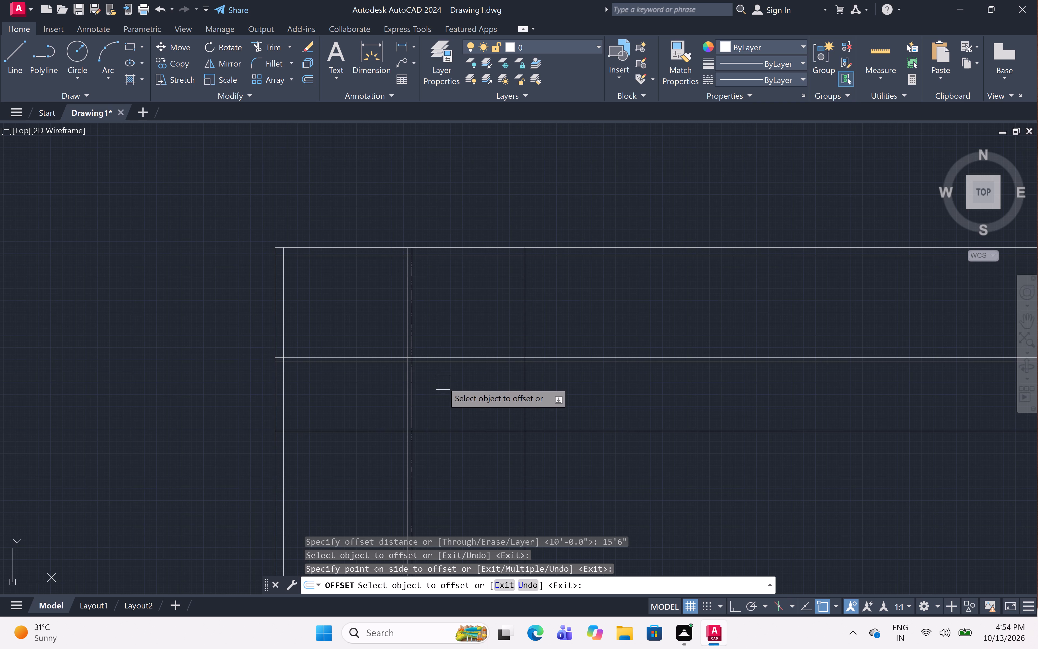
{"action": "key", "text": "Escape"}
Trim the lowest horizontal line away between the vertical partition and the outer left wall line, including the piece inside the wall.
{"action": "type", "text": "tr"}
{"action": "key", "text": "space"}
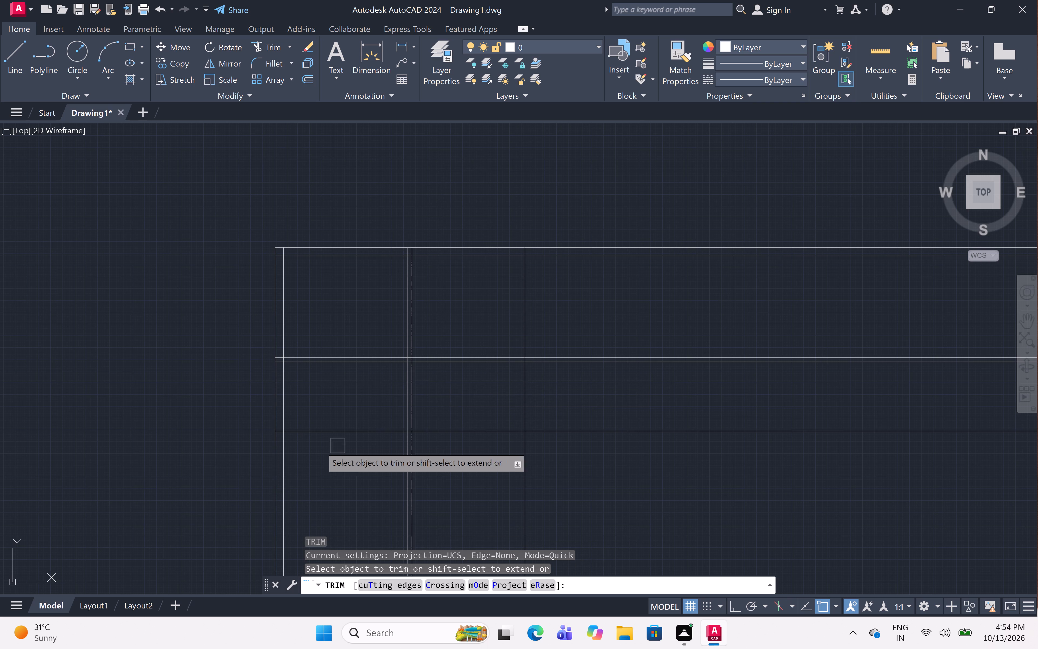
{"action": "left_click", "coordinate": [318, 413]}
{"action": "left_click", "coordinate": [320, 479]}
{"action": "scroll", "coordinate": [280, 438], "scroll_direction": "up", "scroll_amount": 5}
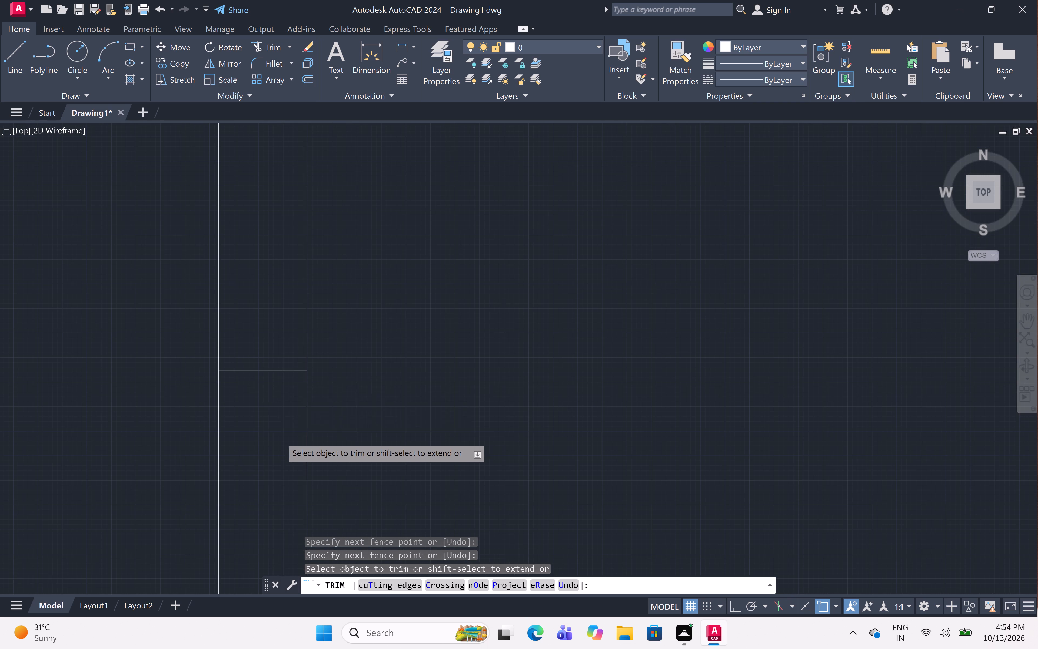
{"action": "left_click", "coordinate": [262, 342]}
{"action": "left_click", "coordinate": [263, 412]}
Trim both lines of the horizontal 4.5" partition to the right of the vertical partition, on both sides of the single vertical line.
{"action": "scroll", "coordinate": [264, 407], "scroll_direction": "down", "scroll_amount": 6}
{"action": "scroll", "coordinate": [555, 378], "scroll_direction": "down", "scroll_amount": 1}
{"action": "middle_click_drag", "start_coordinate": [568, 357], "coordinate": [515, 395]}
{"action": "scroll", "coordinate": [518, 364], "scroll_direction": "up", "scroll_amount": 3}
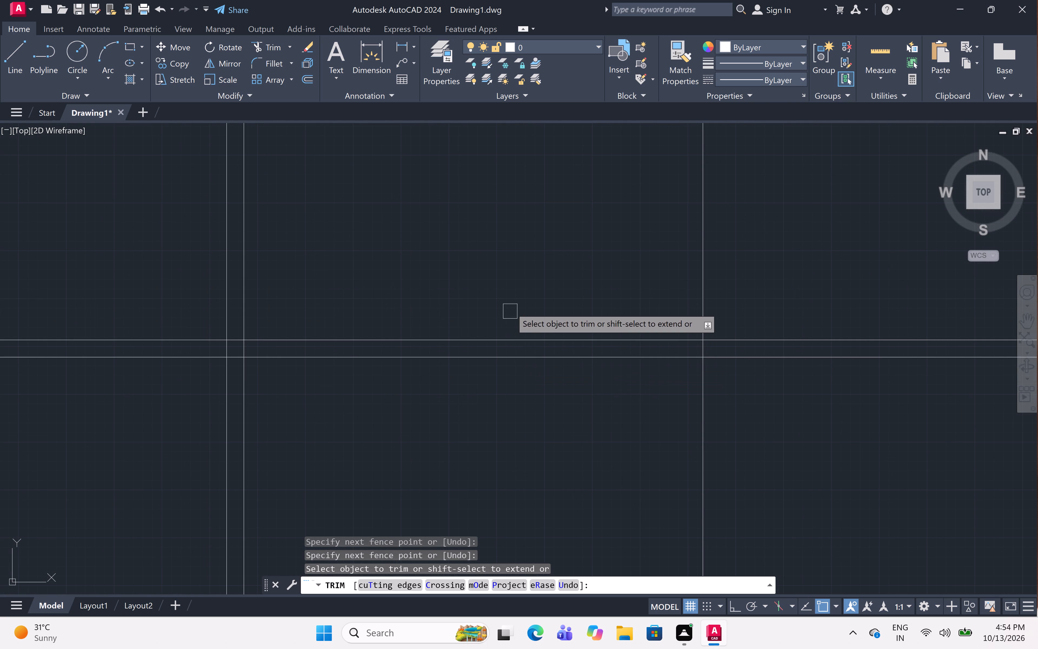
{"action": "left_click", "coordinate": [511, 307]}
{"action": "left_click", "coordinate": [510, 395]}
{"action": "scroll", "coordinate": [506, 388], "scroll_direction": "down", "scroll_amount": 4}
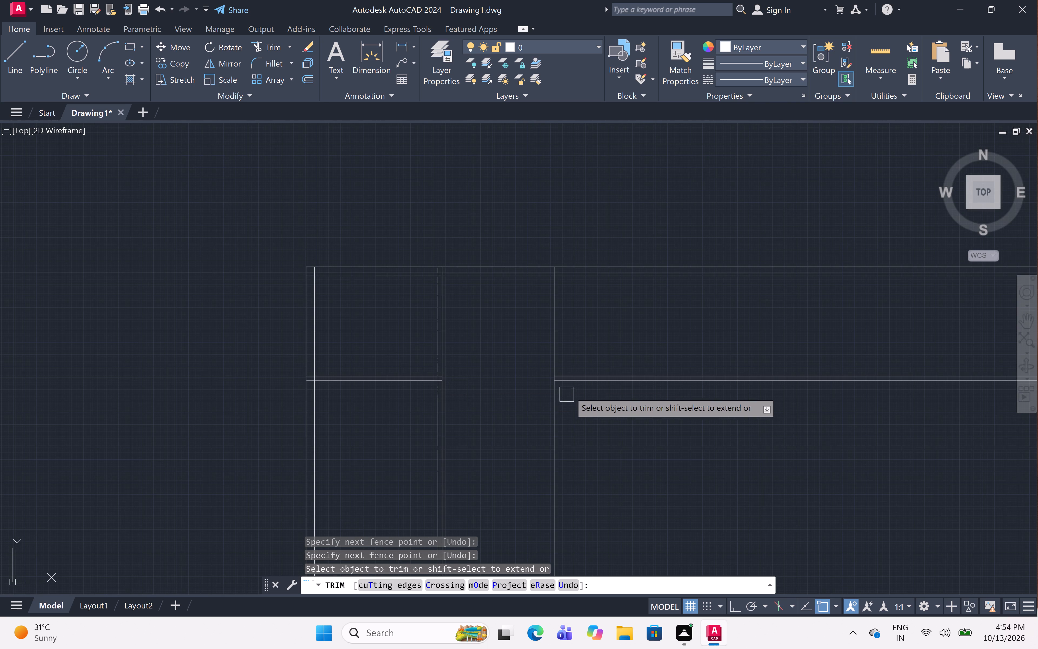
{"action": "left_click", "coordinate": [568, 355]}
{"action": "left_click", "coordinate": [574, 409]}
{"action": "key", "text": "Escape"}
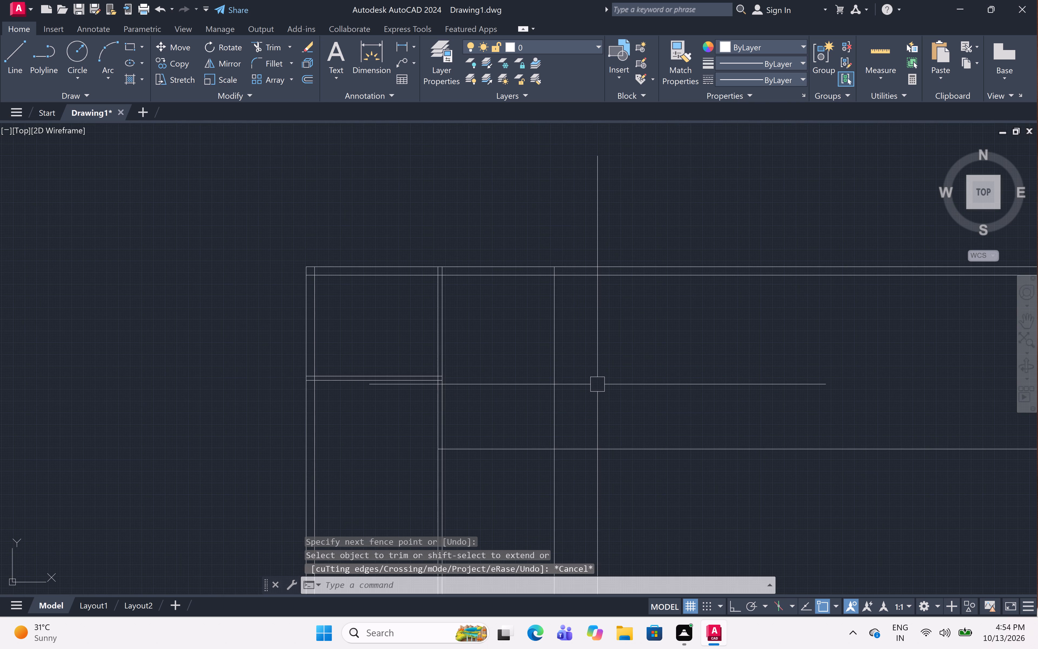
Offset the single vertical line of the second room 9" to the right to form the wall thickness.
{"action": "key", "text": "o"}
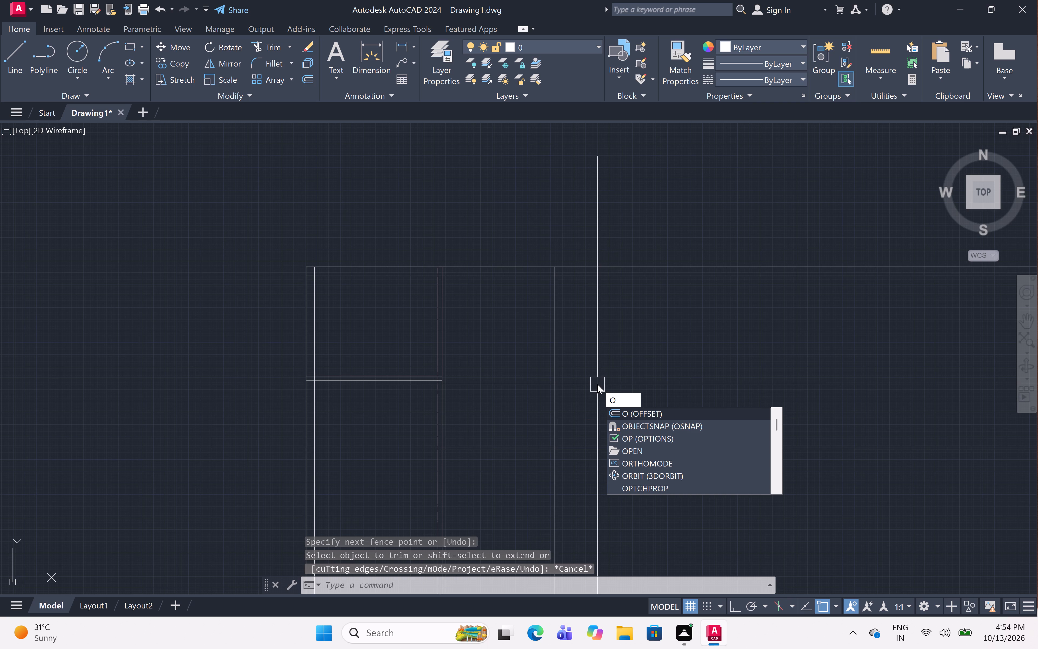
{"action": "type", "text": "ff"}
{"action": "key", "text": "space"}
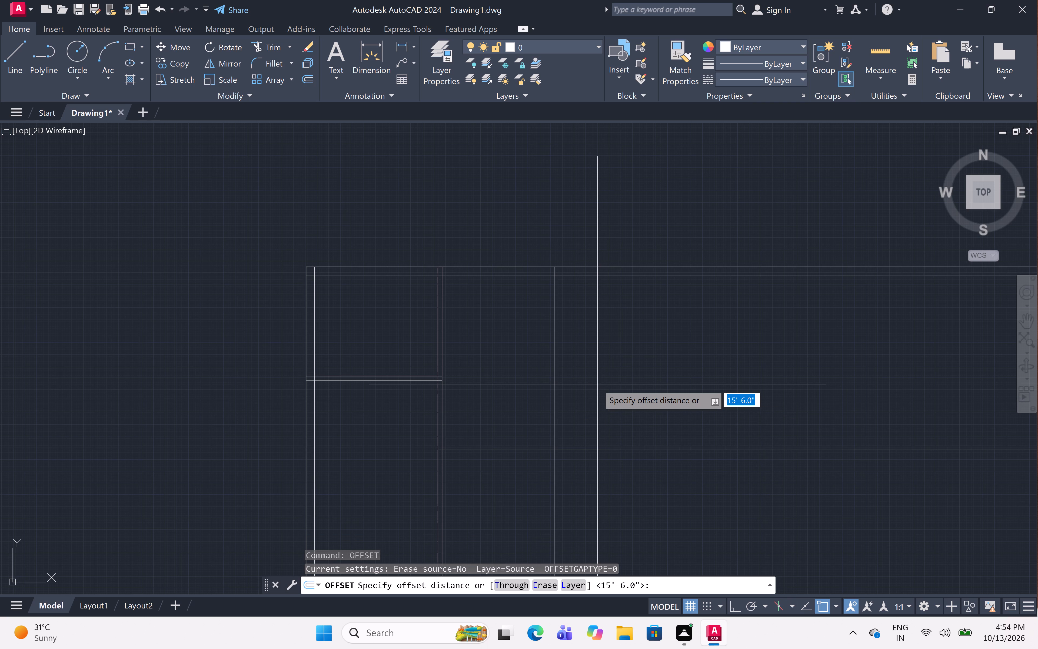
{"action": "type", "text": "9\""}
{"action": "key", "text": "space"}
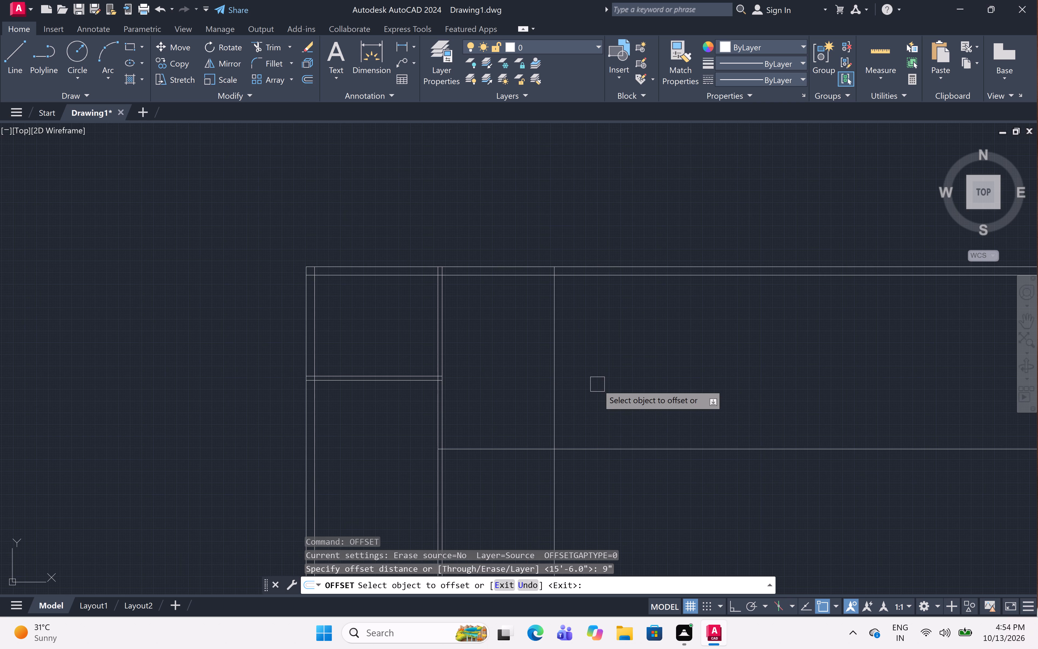
{"action": "left_click", "coordinate": [552, 394]}
{"action": "left_click", "coordinate": [636, 369]}
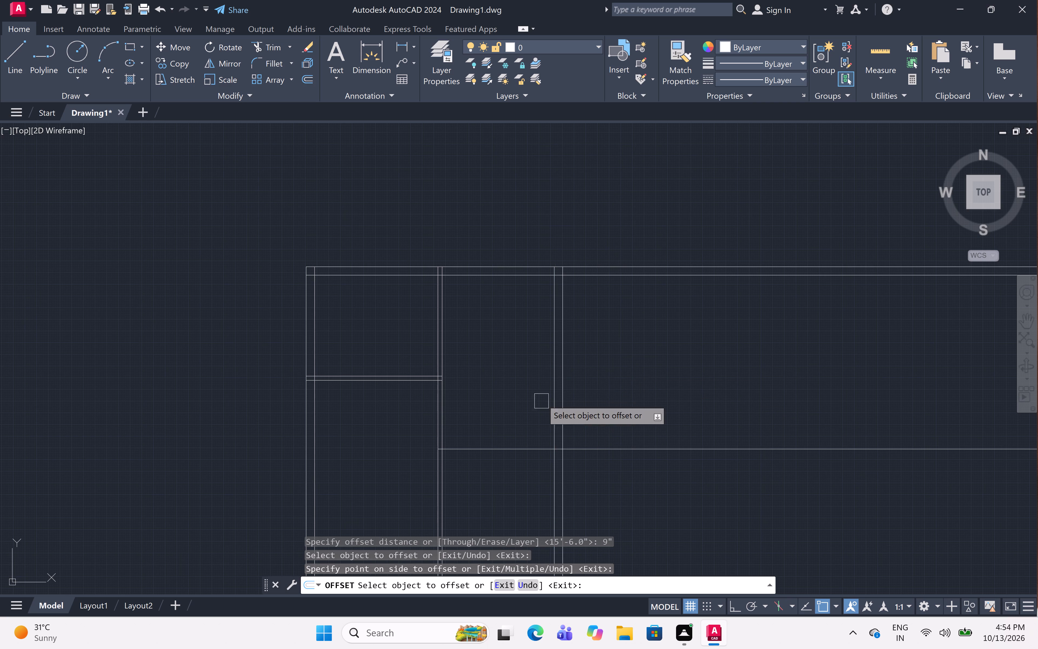
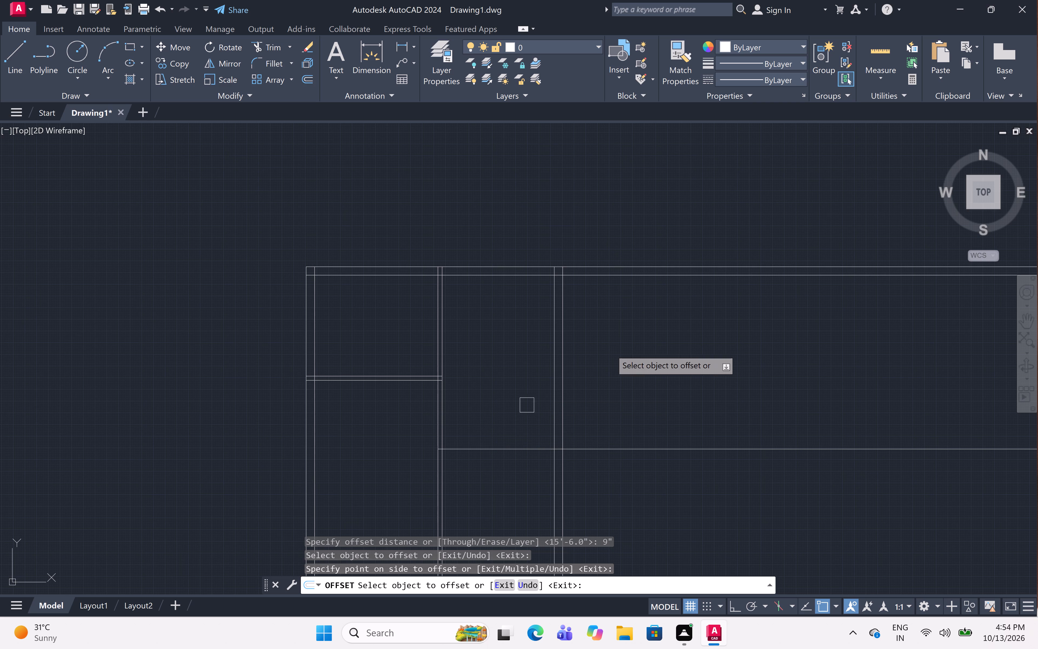
Offset the single horizontal line of the second room 4.5" downward to form the partition thickness.
{"action": "scroll", "coordinate": [522, 487], "scroll_direction": "down", "scroll_amount": 1}
{"action": "middle_click_drag", "start_coordinate": [522, 487], "coordinate": [516, 458]}
{"action": "scroll", "coordinate": [516, 458], "scroll_direction": "up", "scroll_amount": 2}
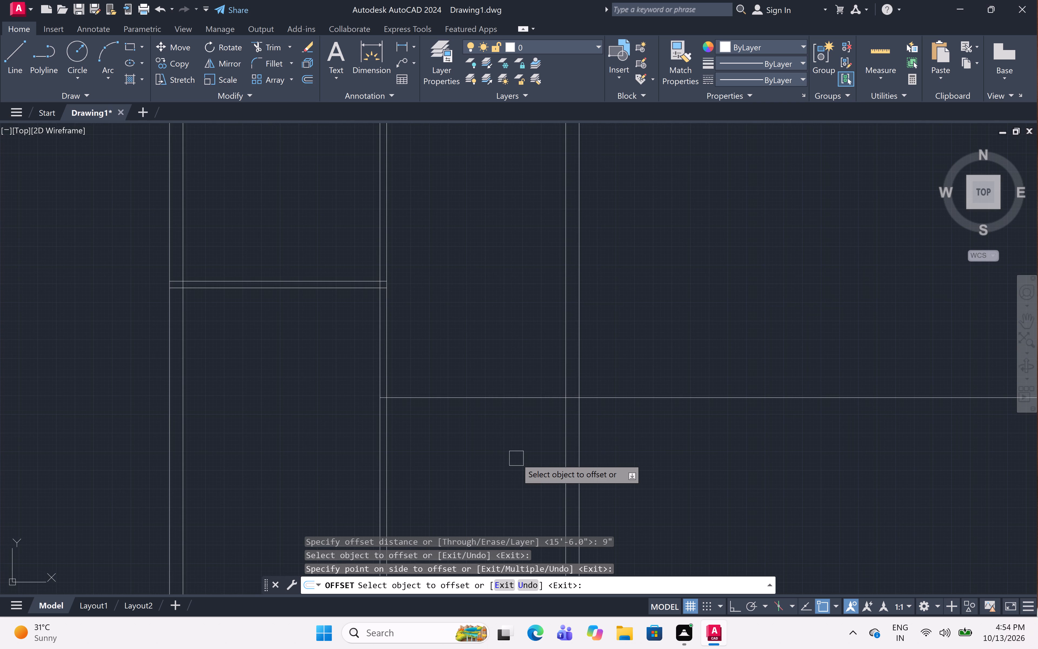
{"action": "key", "text": "Escape"}
{"action": "type", "text": "off 4"}
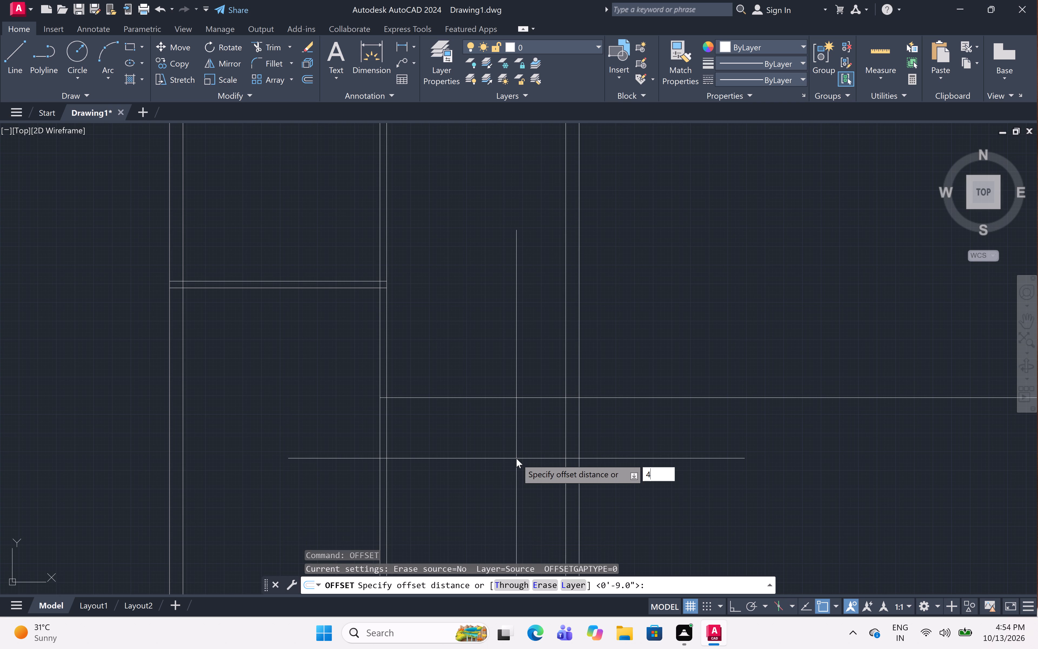
{"action": "key", "text": "period"}
{"action": "key", "text": "5"}
{"action": "key", "text": "shift+quotedbl"}
{"action": "key", "text": "space"}
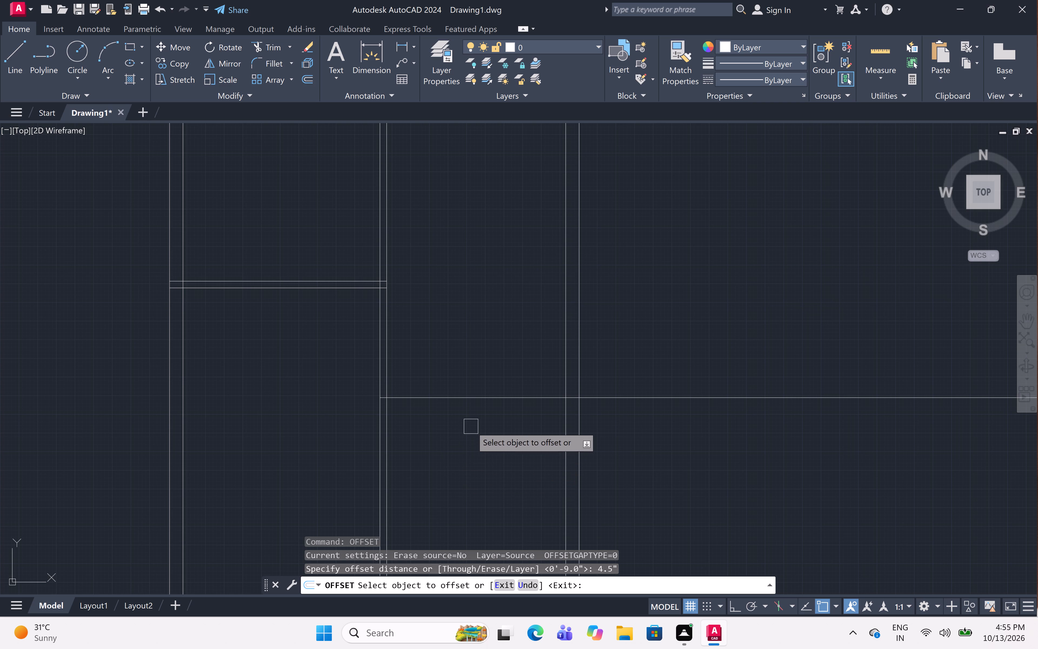
{"action": "left_click", "coordinate": [459, 397]}
{"action": "left_click", "coordinate": [467, 461]}
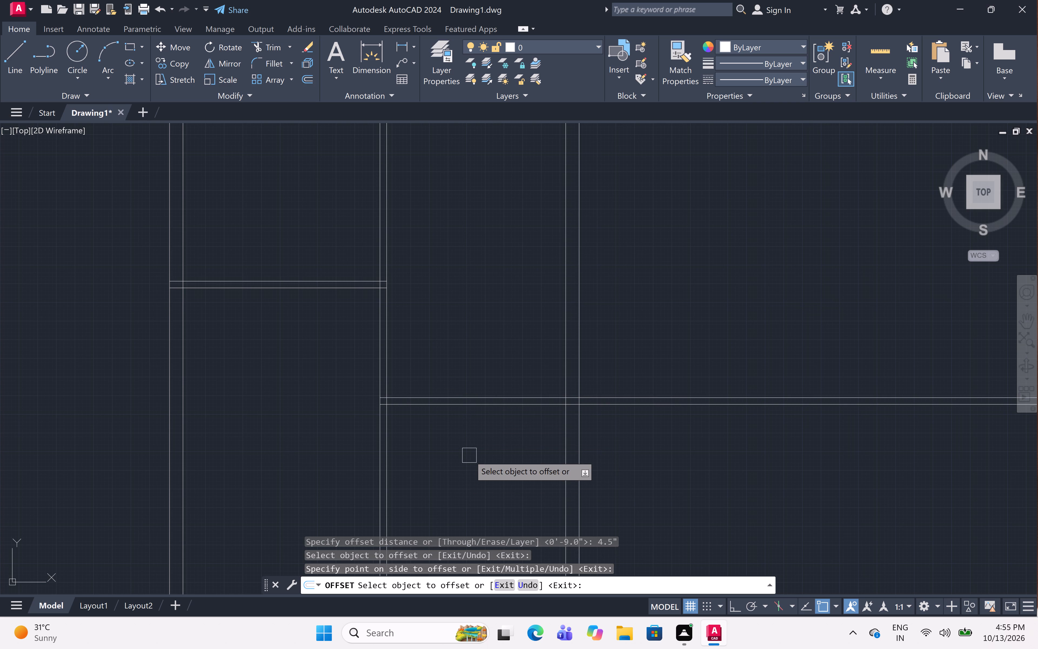
{"action": "key", "text": "Escape"}
Trim both top wall lines and both lines of the second room's lower partition beyond the outer right wall line.
{"action": "scroll", "coordinate": [469, 455], "scroll_direction": "down", "scroll_amount": 3}
{"action": "middle_click_drag", "start_coordinate": [469, 453], "coordinate": [489, 435]}
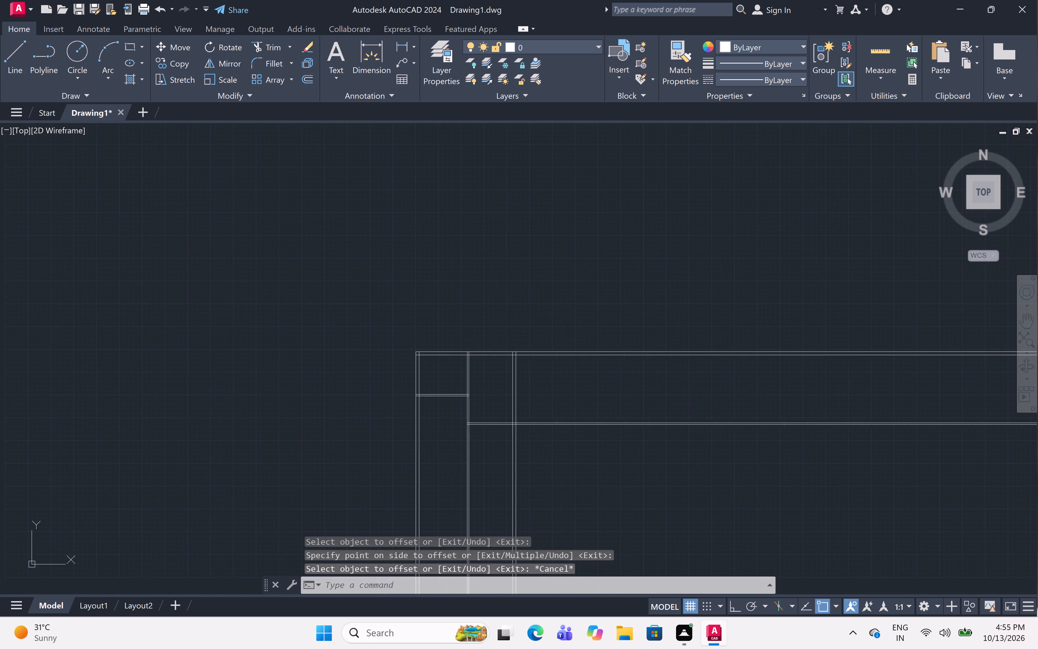
{"action": "scroll", "coordinate": [489, 435], "scroll_direction": "up", "scroll_amount": 2}
{"action": "key", "text": "Escape"}
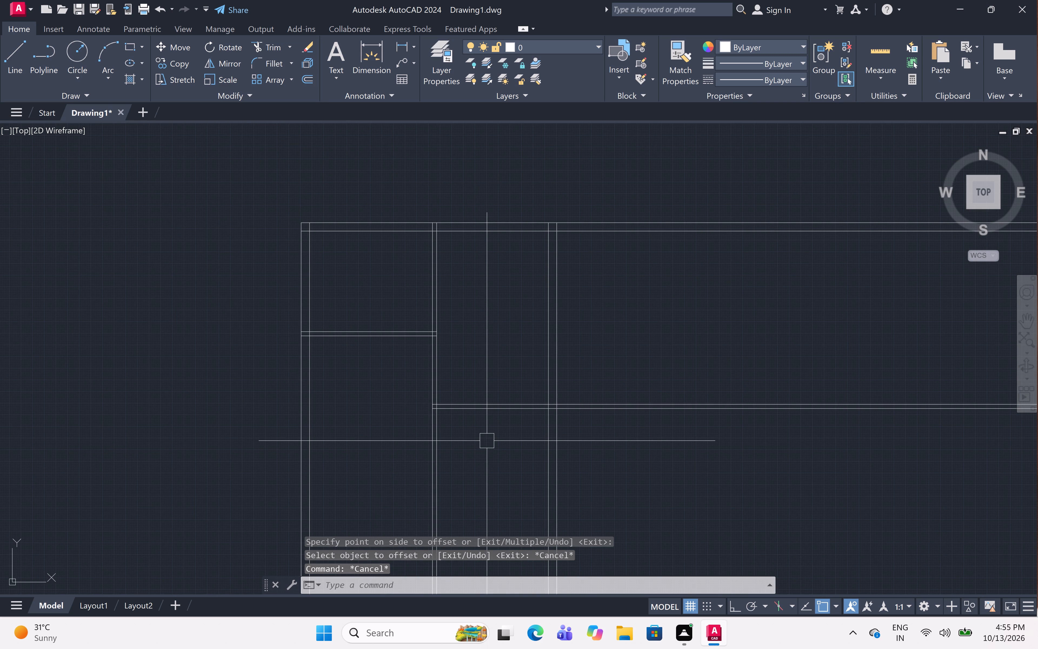
{"action": "type", "text": "tr"}
{"action": "key", "text": "space"}
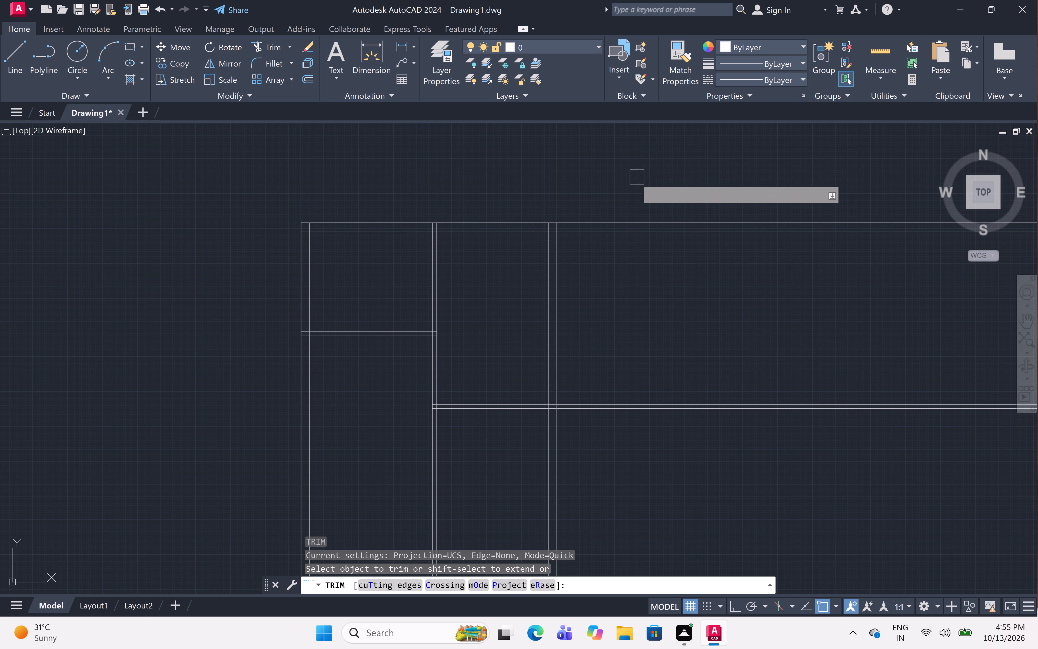
{"action": "left_click", "coordinate": [607, 189]}
{"action": "left_click", "coordinate": [603, 476]}
{"action": "scroll", "coordinate": [639, 378], "scroll_direction": "down", "scroll_amount": 2}
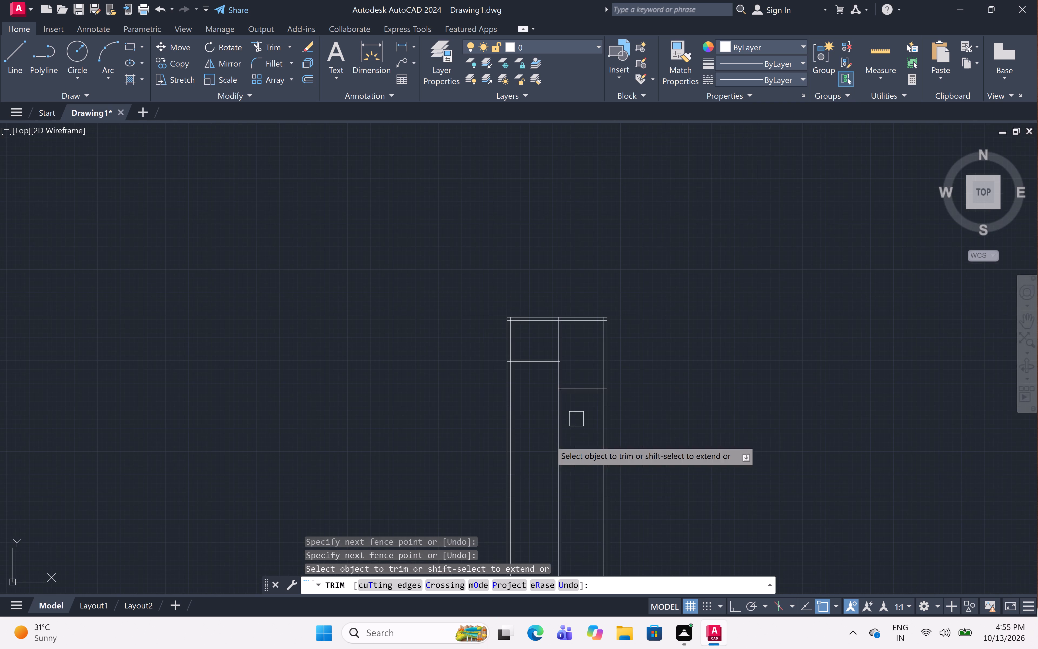
{"action": "scroll", "coordinate": [534, 426], "scroll_direction": "up", "scroll_amount": 3}
{"action": "middle_click_drag", "start_coordinate": [534, 422], "coordinate": [525, 470]}
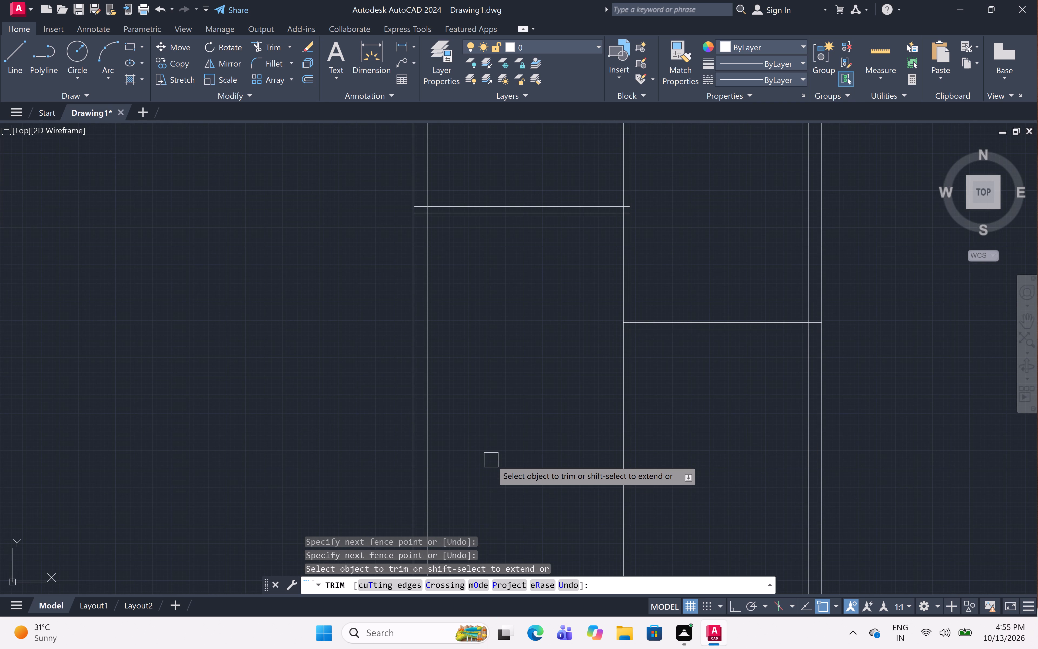
{"action": "key", "text": "Escape"}
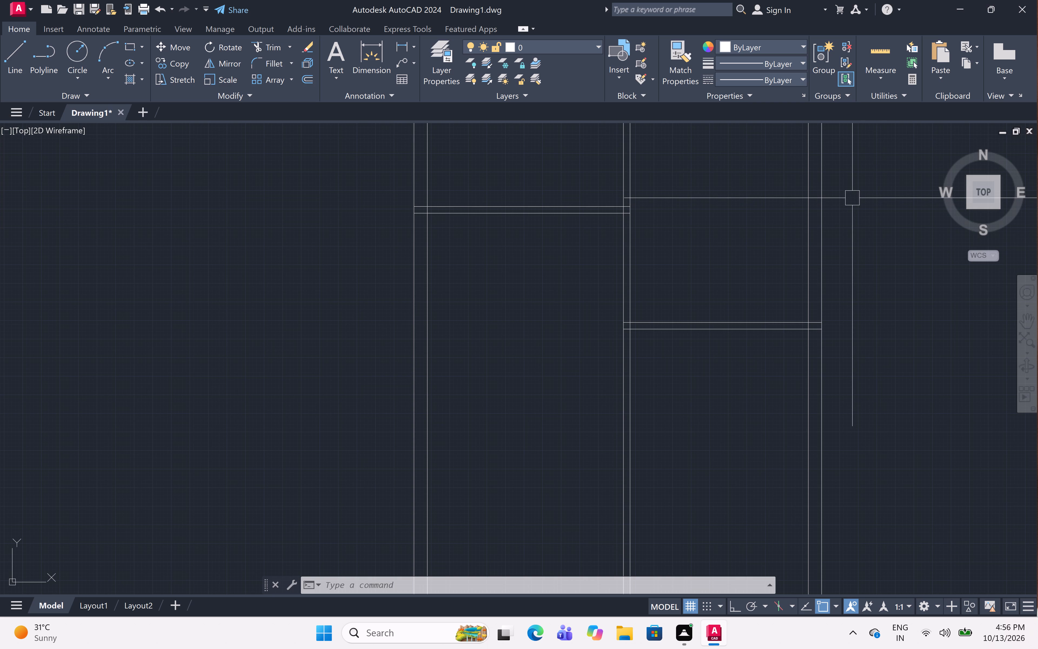
Offset the lower line of the left room's horizontal partition 4' downward.
{"action": "scroll", "coordinate": [714, 207], "scroll_direction": "down", "scroll_amount": 1}
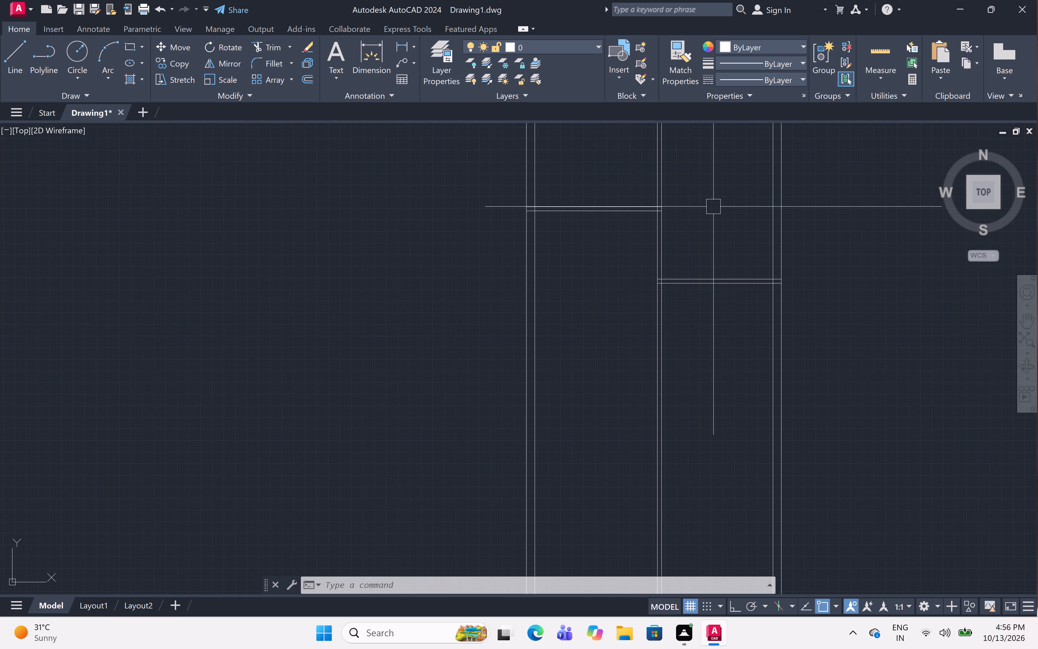
{"action": "middle_click_drag", "start_coordinate": [713, 206], "coordinate": [707, 280]}
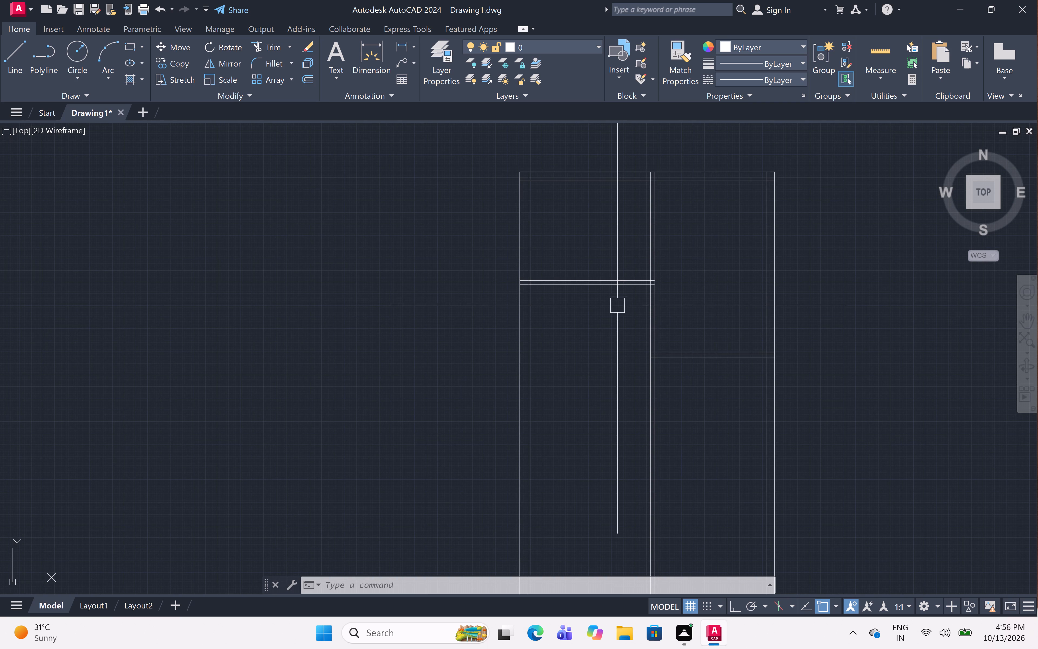
{"action": "scroll", "coordinate": [579, 322], "scroll_direction": "up", "scroll_amount": 1}
{"action": "middle_click_drag", "start_coordinate": [579, 319], "coordinate": [562, 308]}
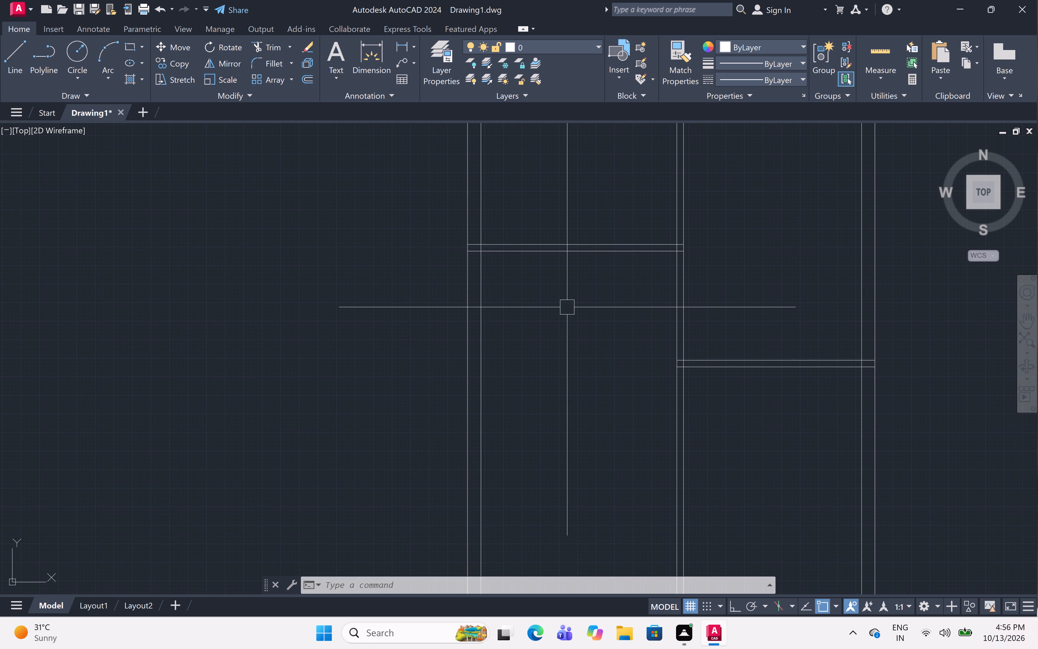
{"action": "middle_click_drag", "start_coordinate": [607, 329], "coordinate": [601, 325]}
{"action": "middle_click_drag", "start_coordinate": [601, 325], "coordinate": [571, 304]}
{"action": "middle_click_drag", "start_coordinate": [571, 297], "coordinate": [527, 313]}
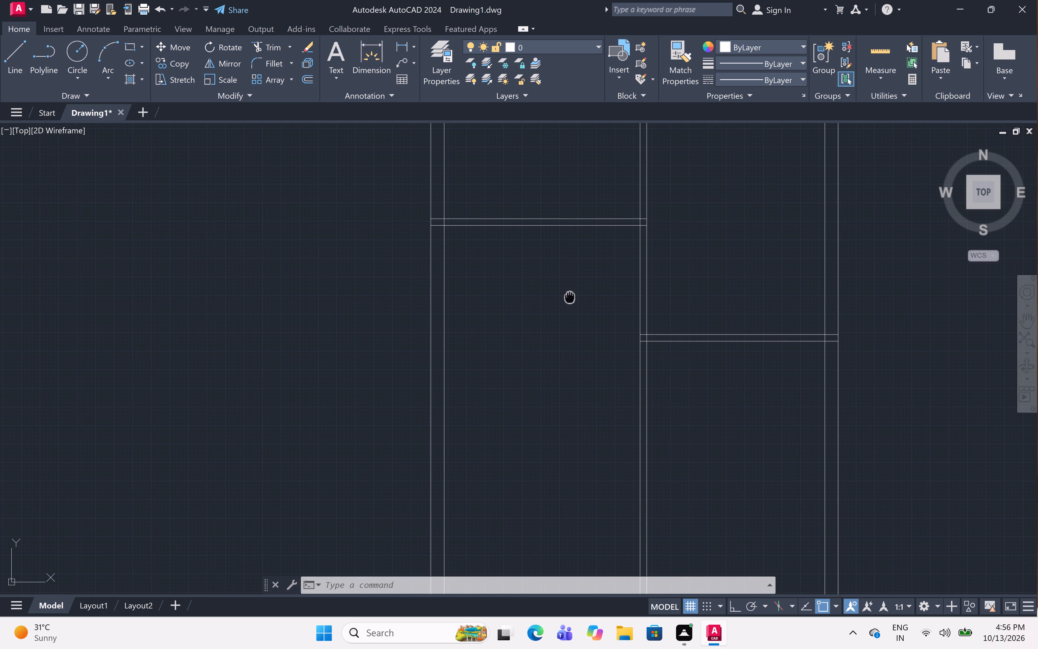
{"action": "middle_click_drag", "start_coordinate": [527, 313], "coordinate": [523, 314]}
{"action": "scroll", "coordinate": [558, 309], "scroll_direction": "up", "scroll_amount": 1}
{"action": "middle_click_drag", "start_coordinate": [556, 307], "coordinate": [523, 326]}
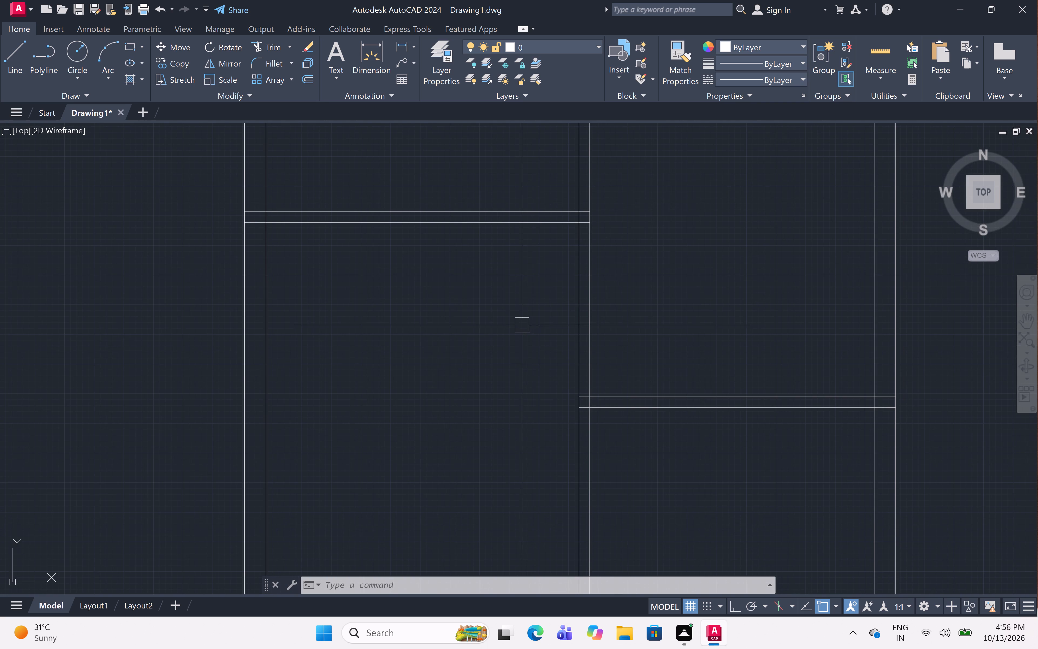
{"action": "type", "text": "off"}
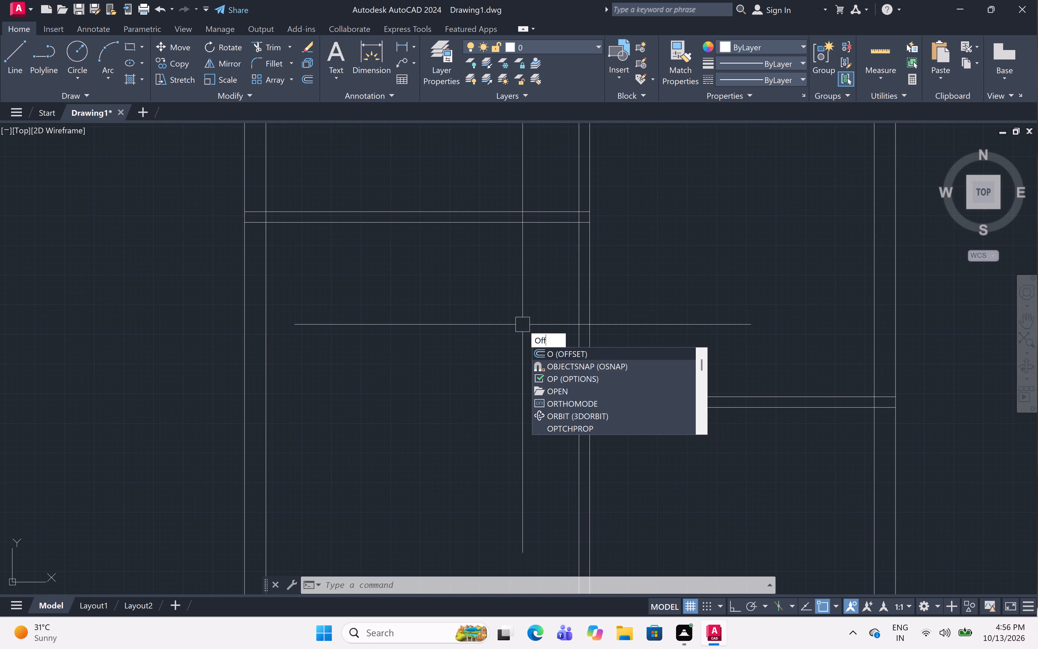
{"action": "key", "text": "space"}
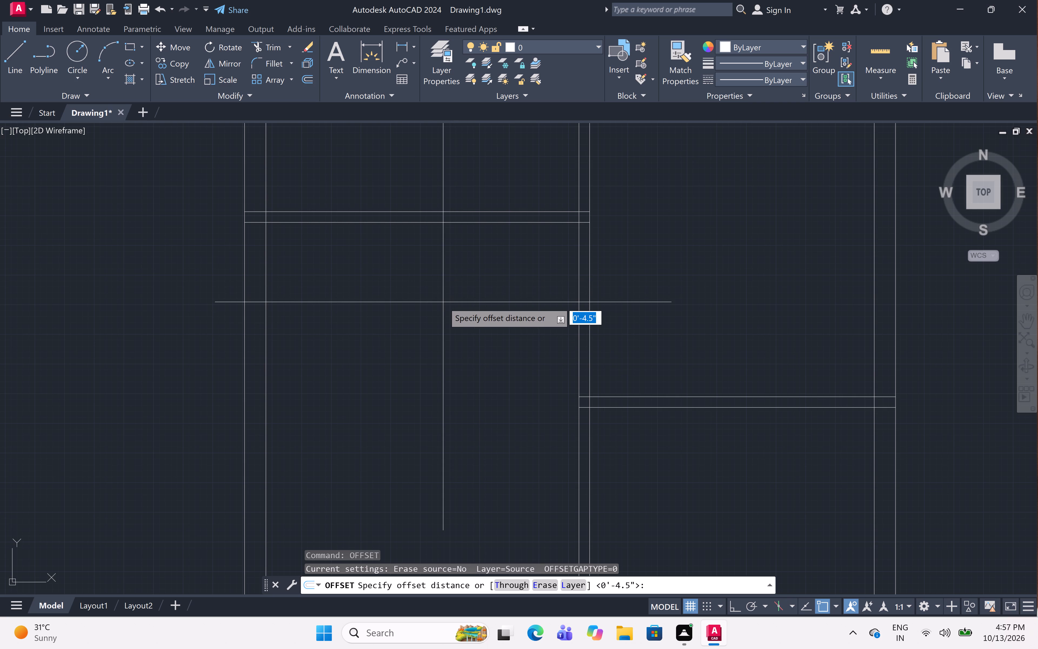
{"action": "key", "text": "4"}
{"action": "type", "text": "'"}
{"action": "key", "text": "space"}
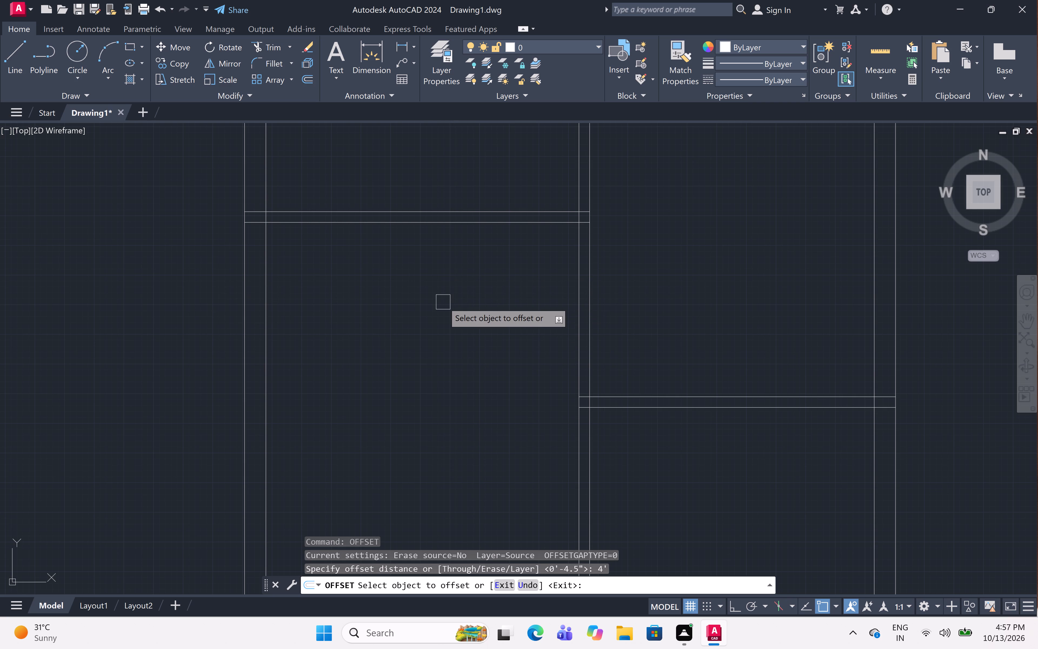
{"action": "left_click", "coordinate": [449, 222]}
{"action": "left_click", "coordinate": [461, 375]}
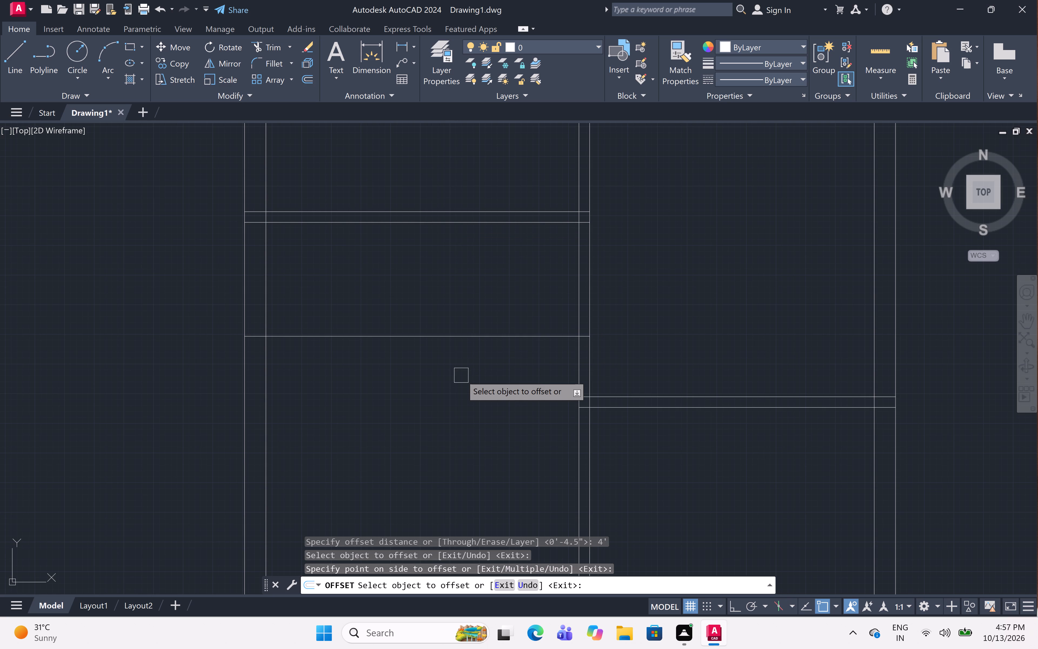
{"action": "key", "text": "space"}
Offset the new horizontal line below the left room 4.5" downward to form a second partition.
{"action": "key", "text": "space"}
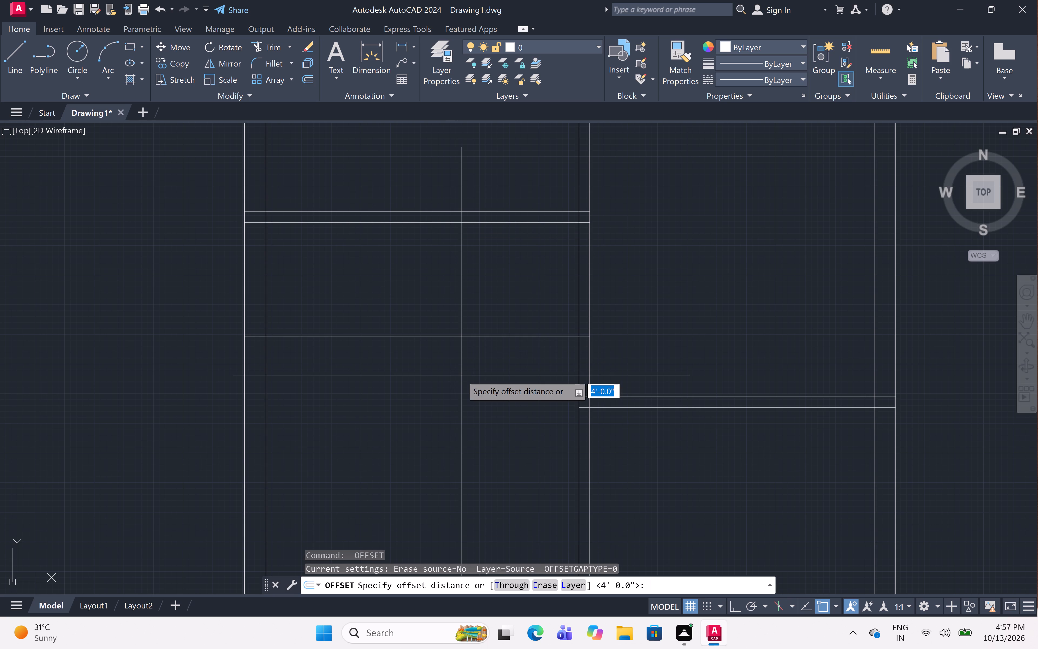
{"action": "type", "text": "4.5"}
{"action": "key", "text": "shift+quotedbl"}
{"action": "key", "text": "space"}
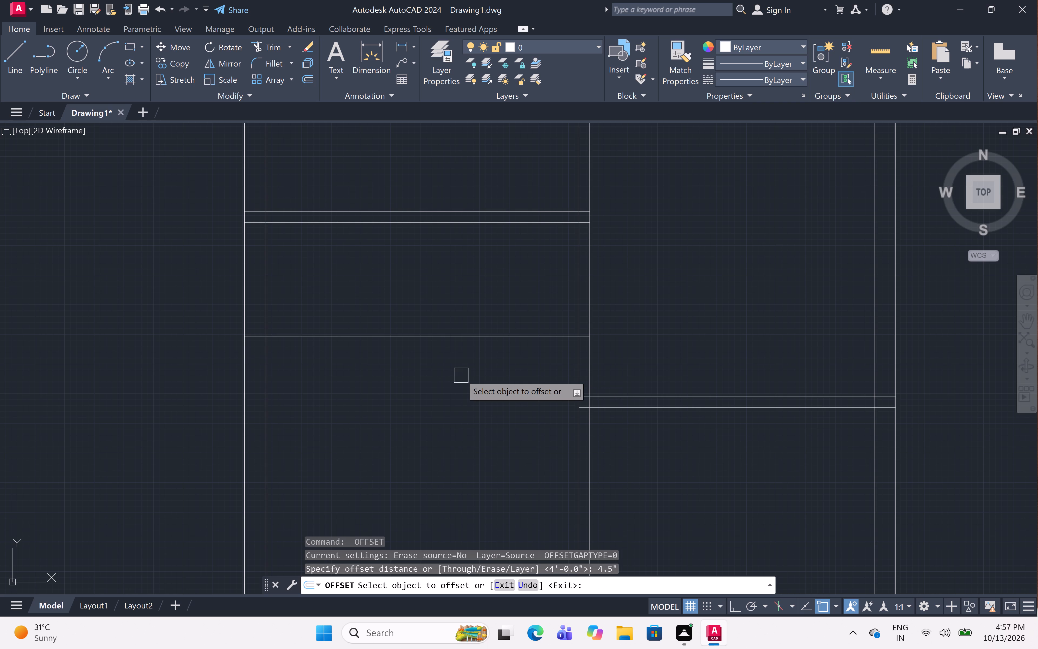
{"action": "left_click", "coordinate": [423, 337]}
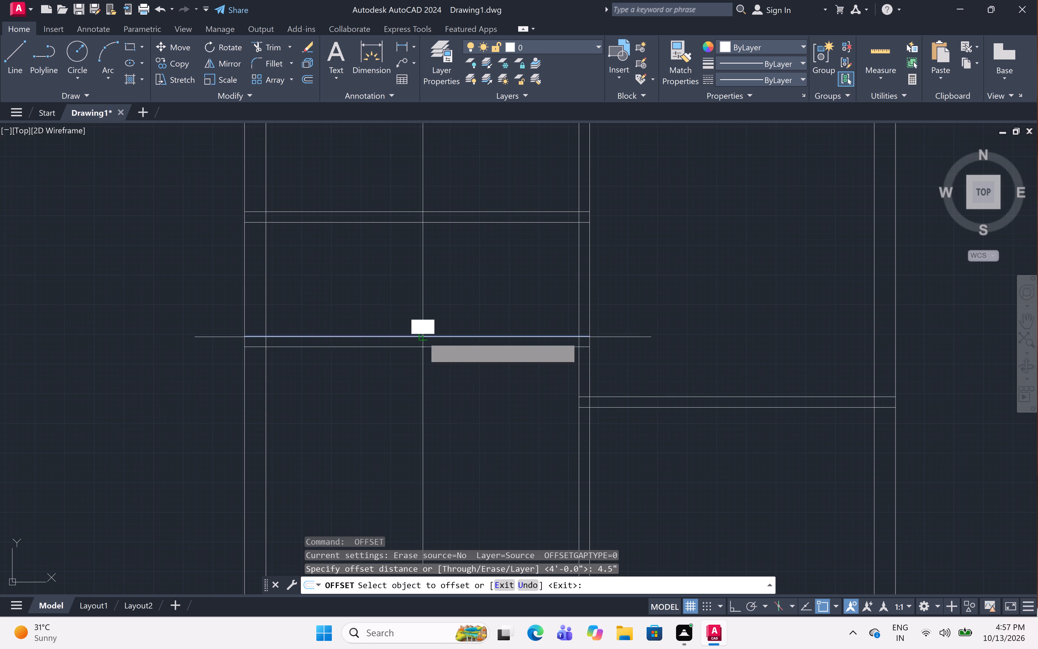
{"action": "left_click", "coordinate": [421, 384]}
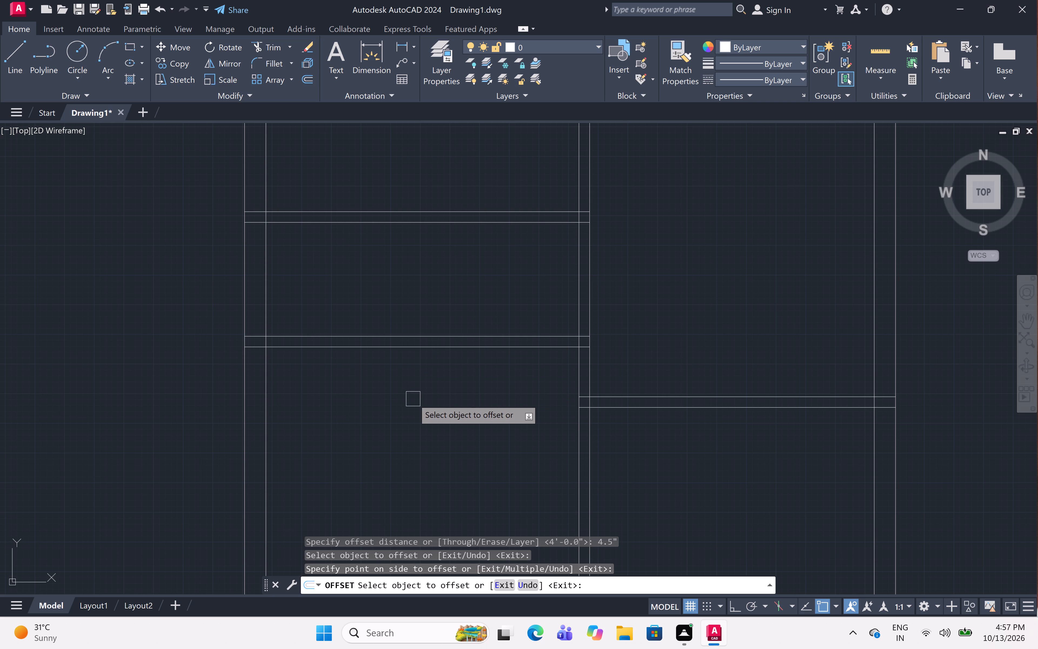
{"action": "key", "text": "space"}
Offset the lower line of the second left-side partition 4' downward.
{"action": "key", "text": "space"}
{"action": "key", "text": "4"}
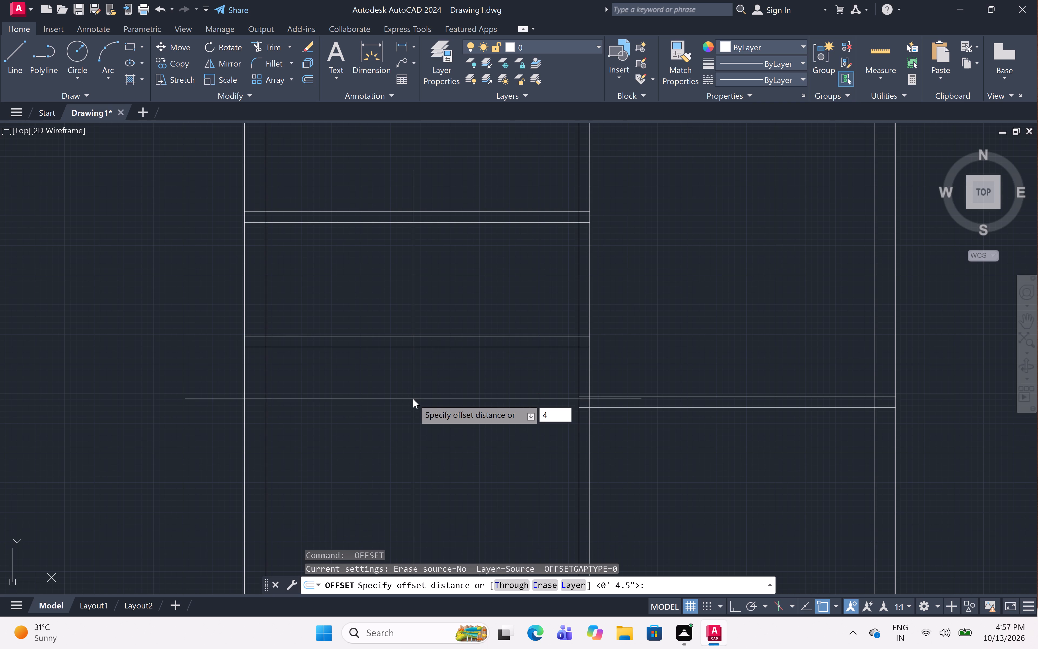
{"action": "type", "text": "'"}
{"action": "key", "text": "space"}
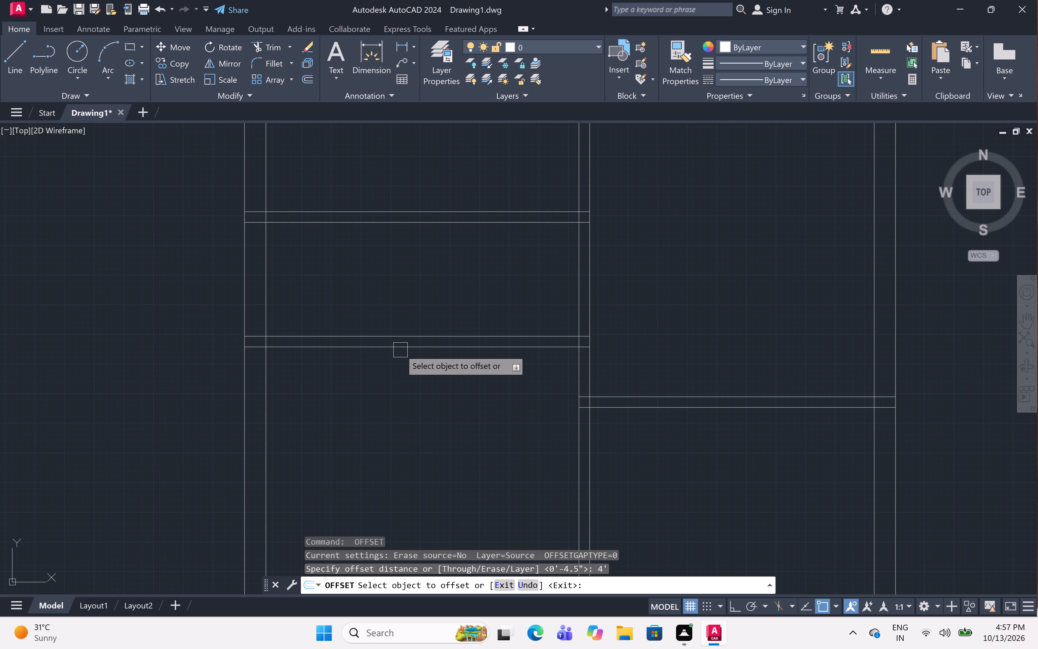
{"action": "left_click", "coordinate": [400, 349]}
{"action": "left_click", "coordinate": [417, 415]}
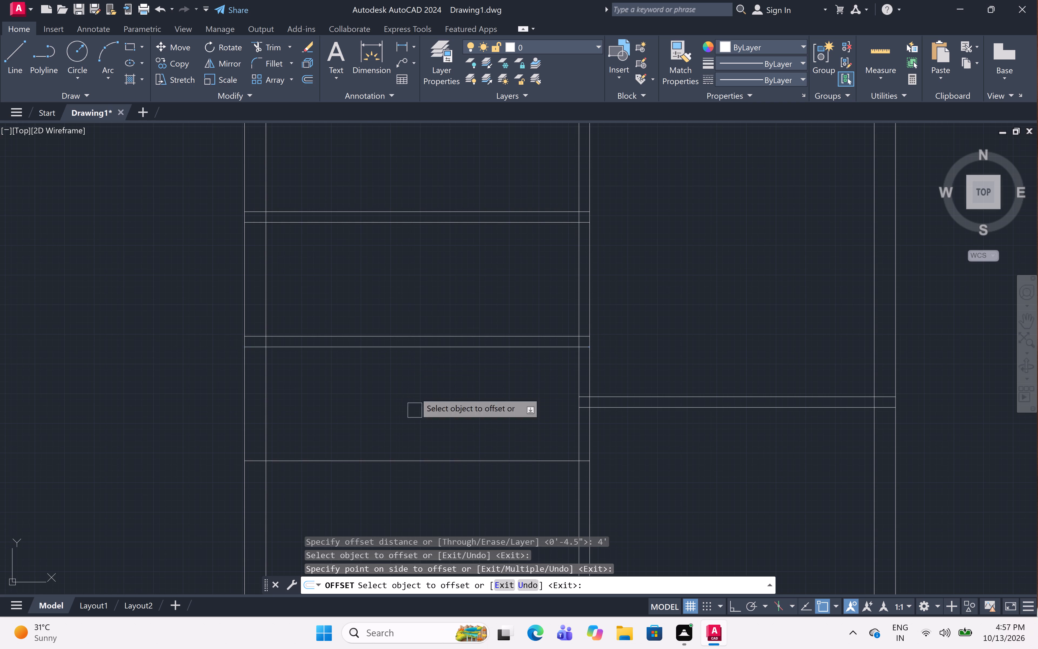
{"action": "scroll", "coordinate": [419, 359], "scroll_direction": "down", "scroll_amount": 3}
{"action": "scroll", "coordinate": [423, 404], "scroll_direction": "up", "scroll_amount": 3}
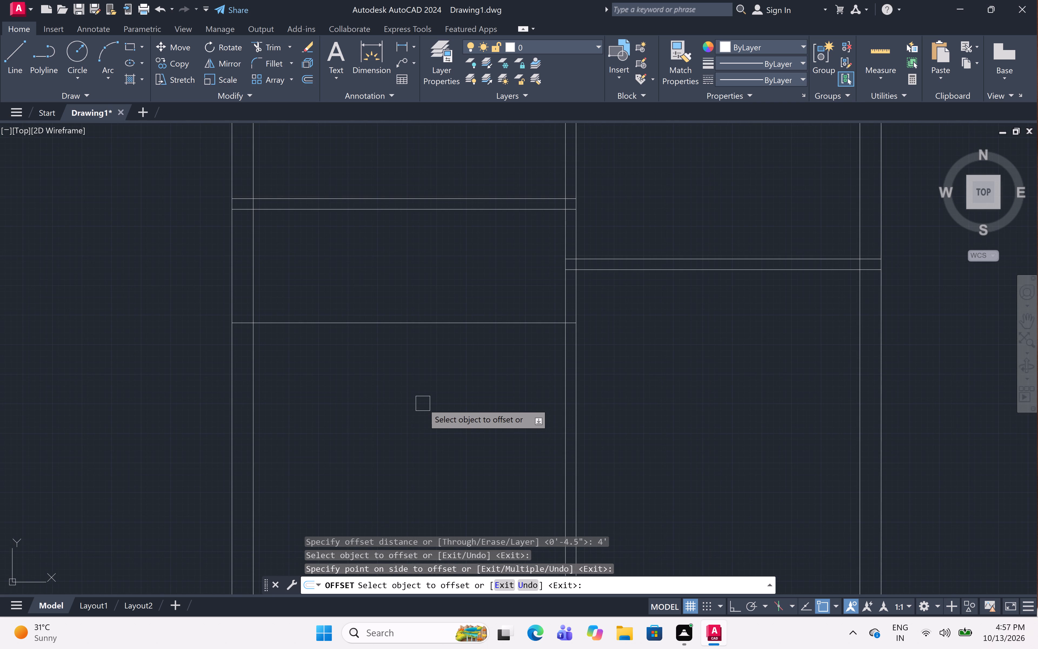
{"action": "key", "text": "space"}
Offset the lowest horizontal line in the left room 4.5" downward to form the third left-side partition.
{"action": "key", "text": "space"}
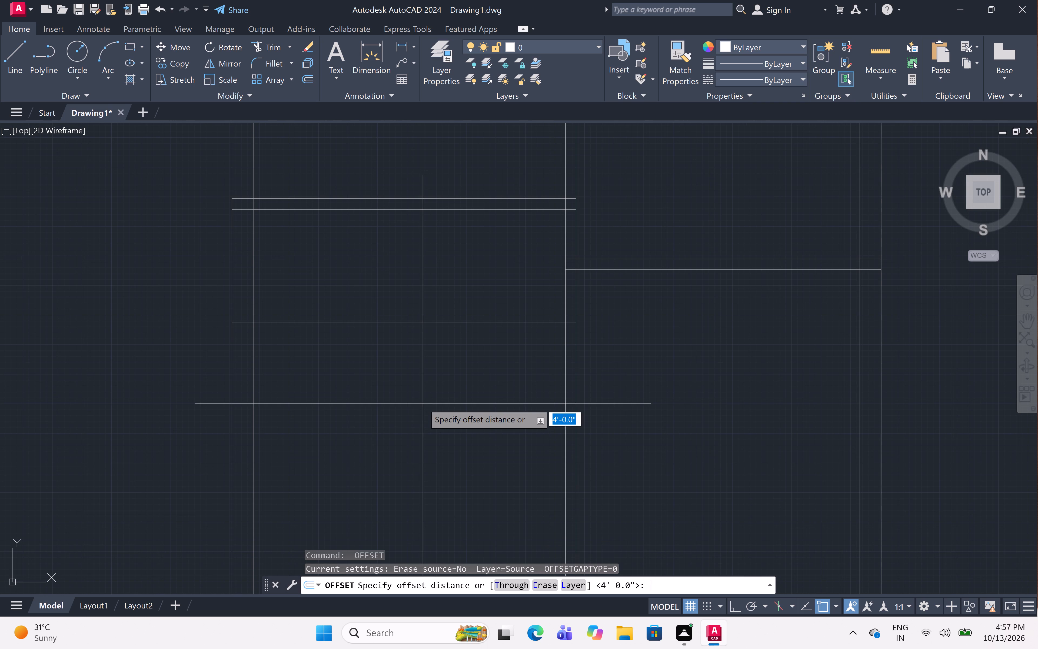
{"action": "type", "text": "4.5"}
{"action": "key", "text": "shift+quotedbl"}
{"action": "key", "text": "space"}
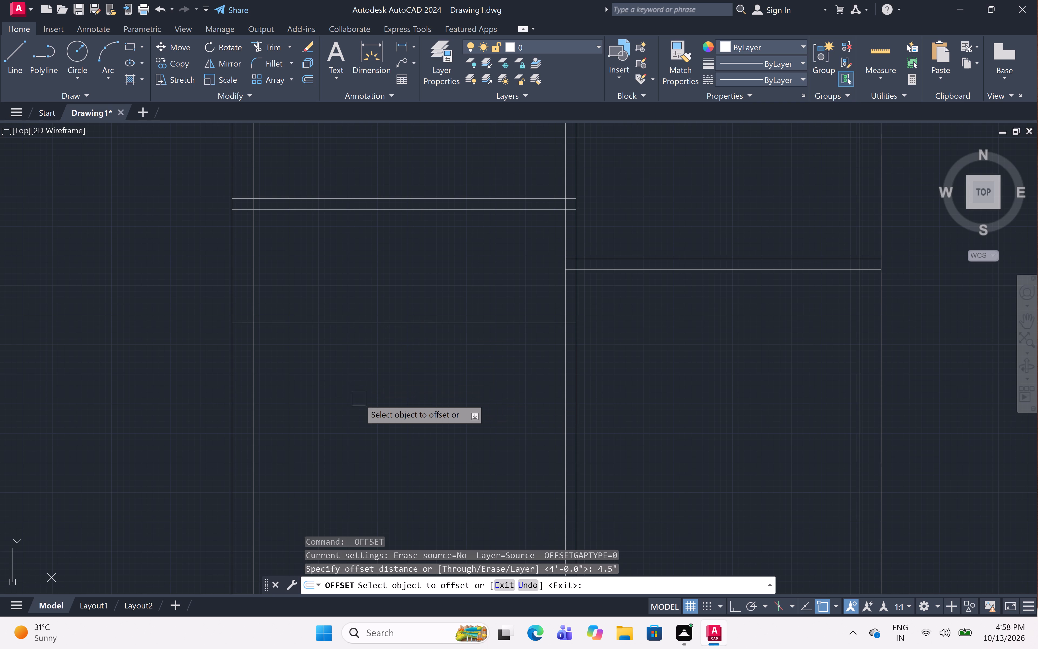
{"action": "left_click", "coordinate": [356, 321]}
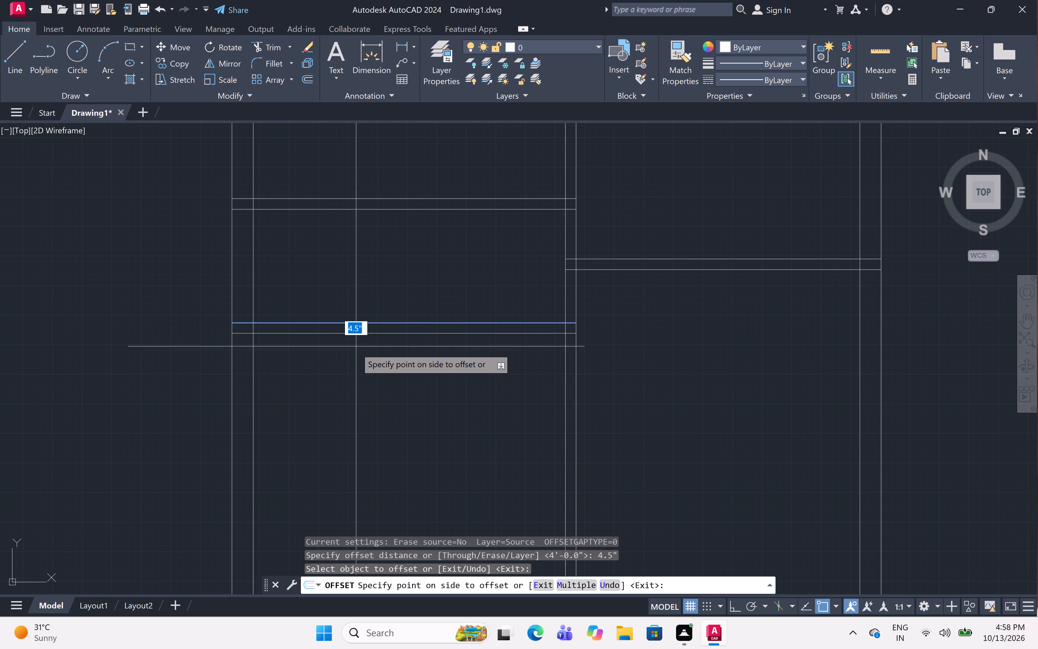
{"action": "left_click", "coordinate": [356, 354]}
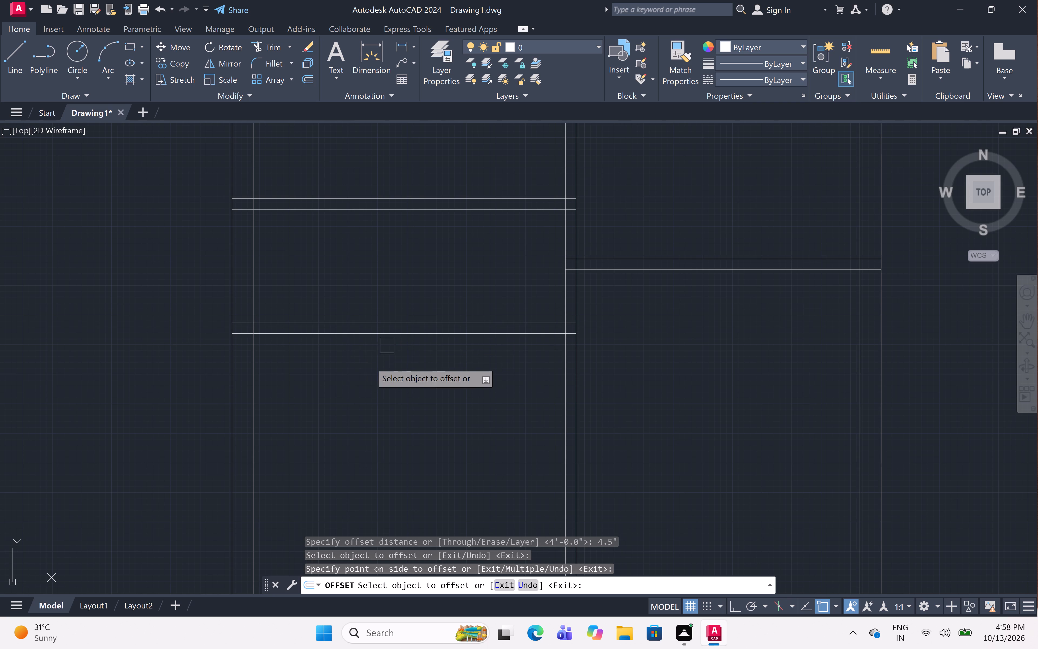
{"action": "scroll", "coordinate": [402, 325], "scroll_direction": "down", "scroll_amount": 1}
{"action": "middle_click_drag", "start_coordinate": [412, 354], "coordinate": [430, 428]}
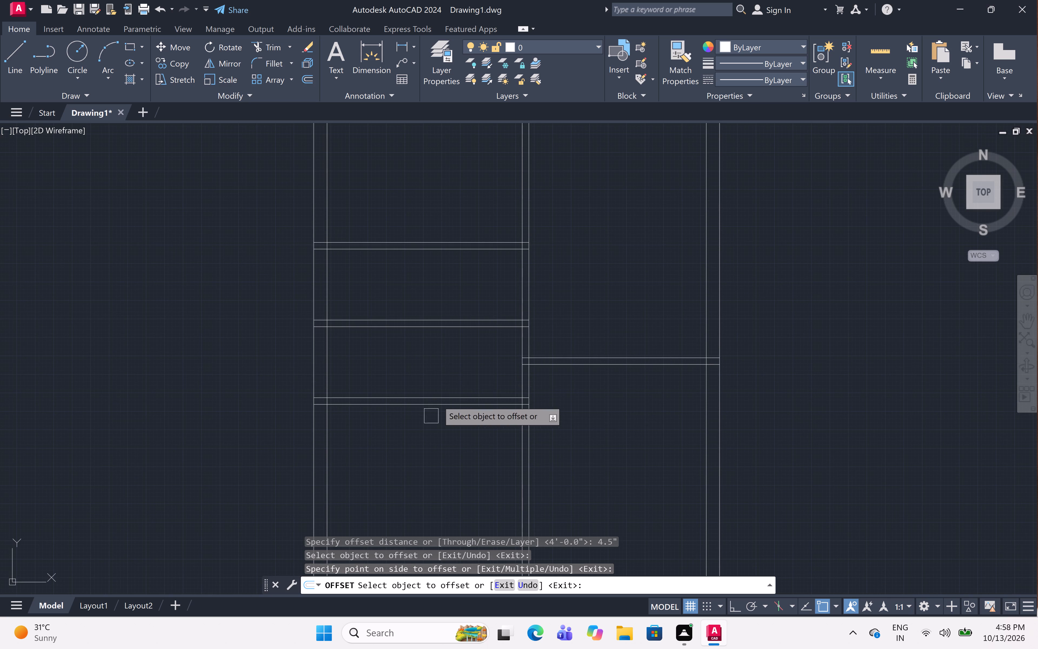
{"action": "key", "text": "Escape"}
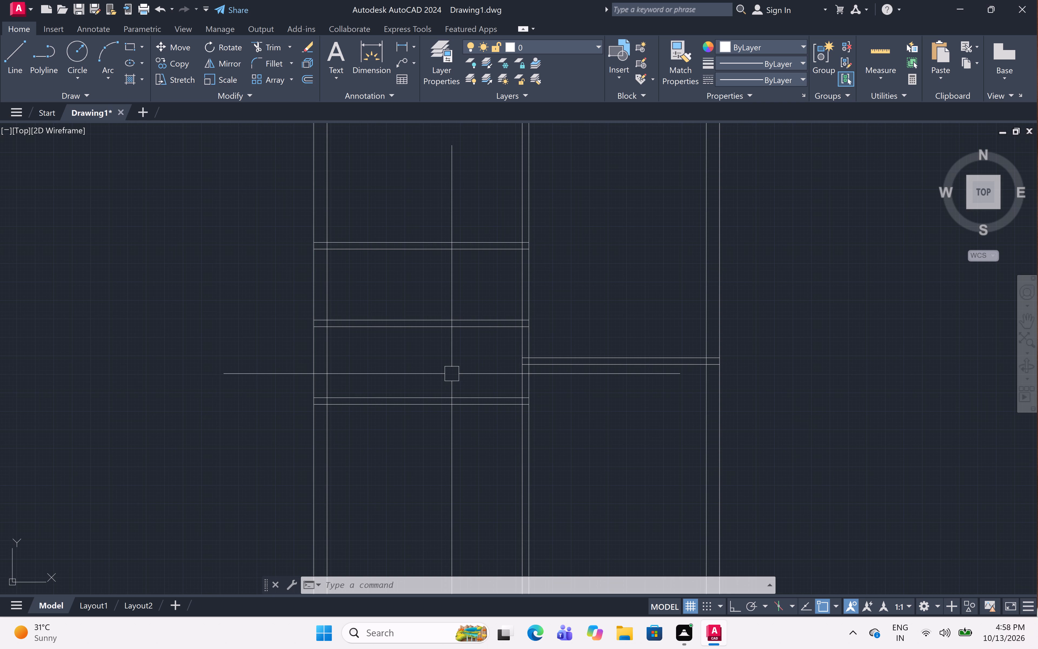
Offset the inner line of the outer left wall 6'6" to the right.
{"action": "type", "text": "off 6'6"}
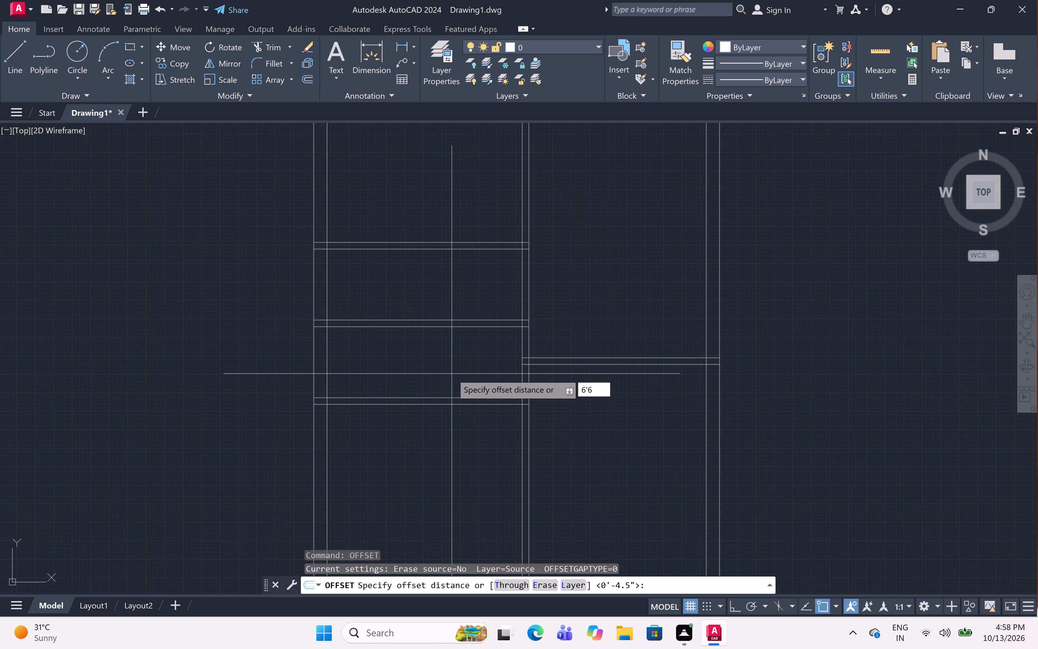
{"action": "key", "text": "shift+quotedbl"}
{"action": "key", "text": "space"}
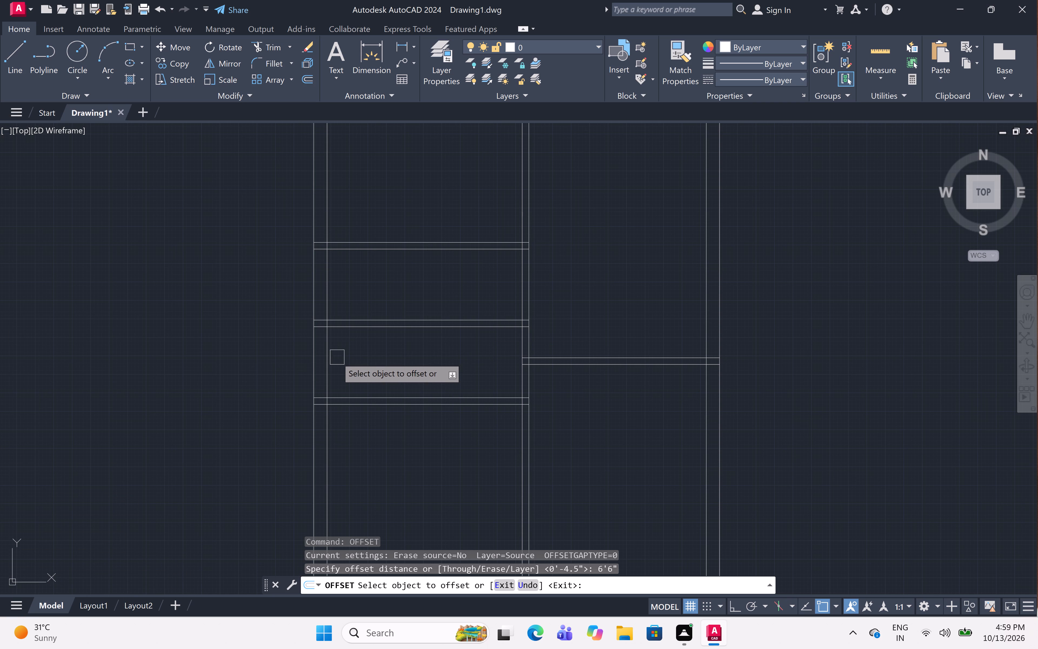
{"action": "left_click", "coordinate": [327, 369]}
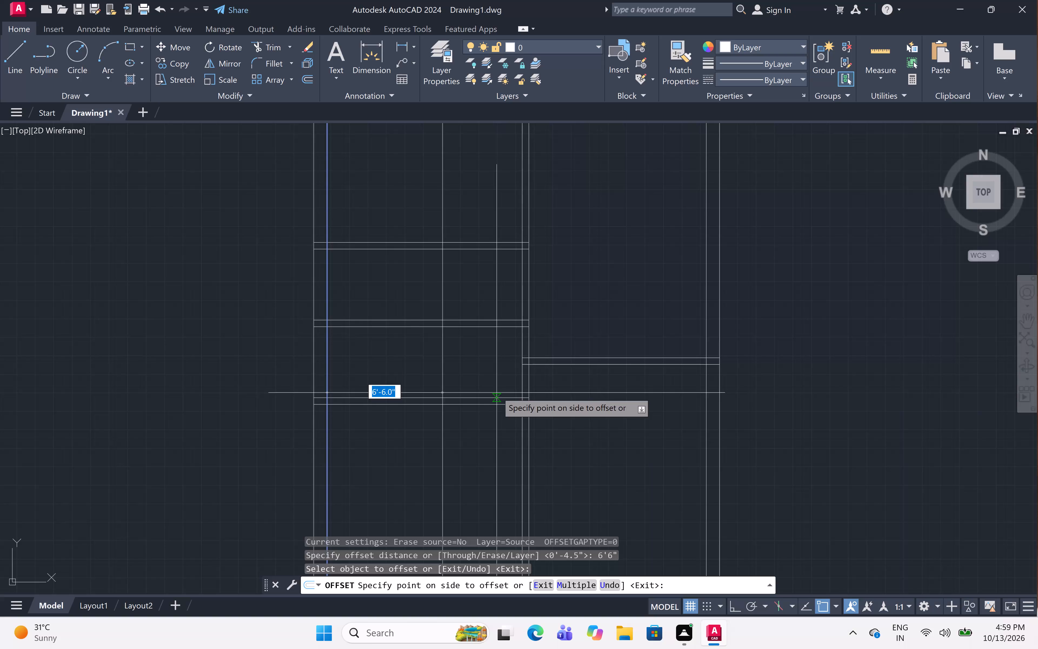
{"action": "left_click", "coordinate": [492, 375]}
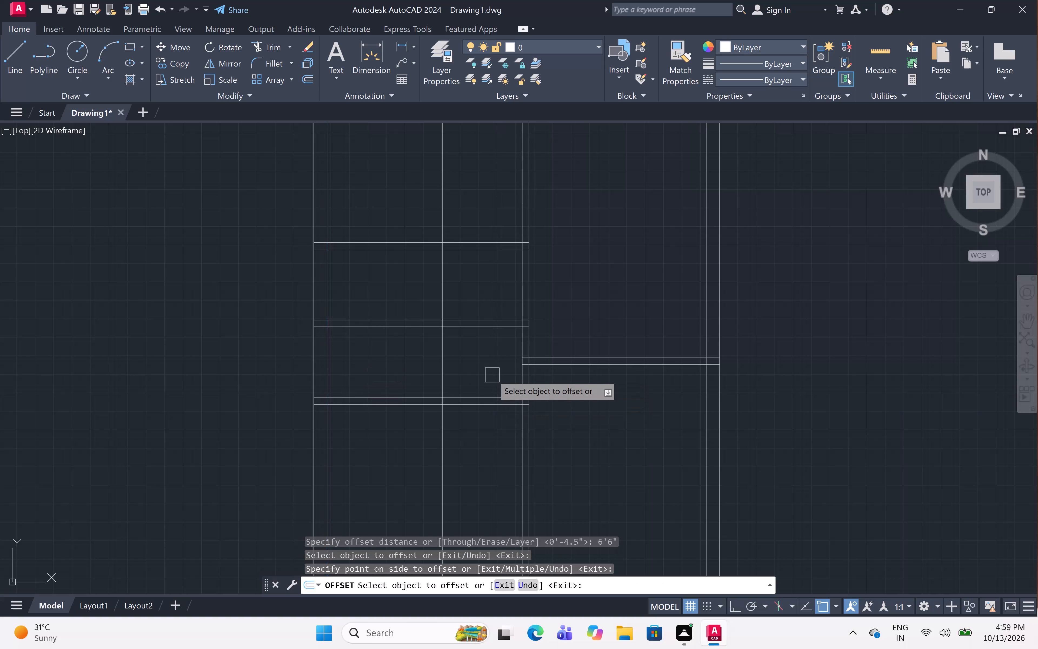
{"action": "key", "text": "space"}
Offset the new vertical line 4.5" to the right to form a vertical partition between the left-side rooms.
{"action": "key", "text": "space"}
{"action": "type", "text": "4.5"}
{"action": "key", "text": "shift+quotedbl"}
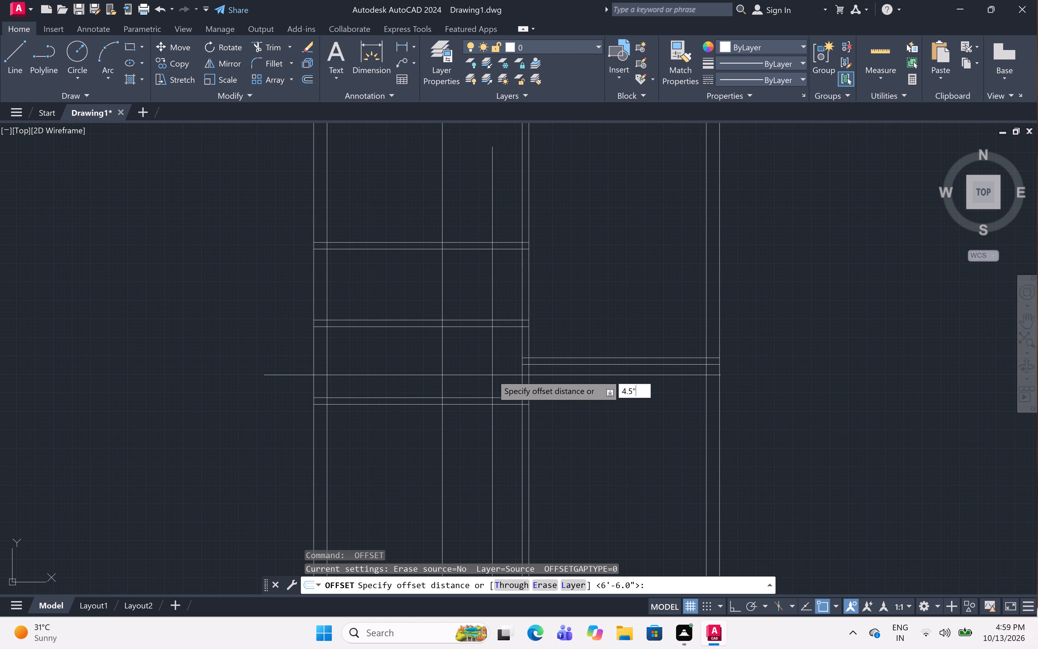
{"action": "key", "text": "space"}
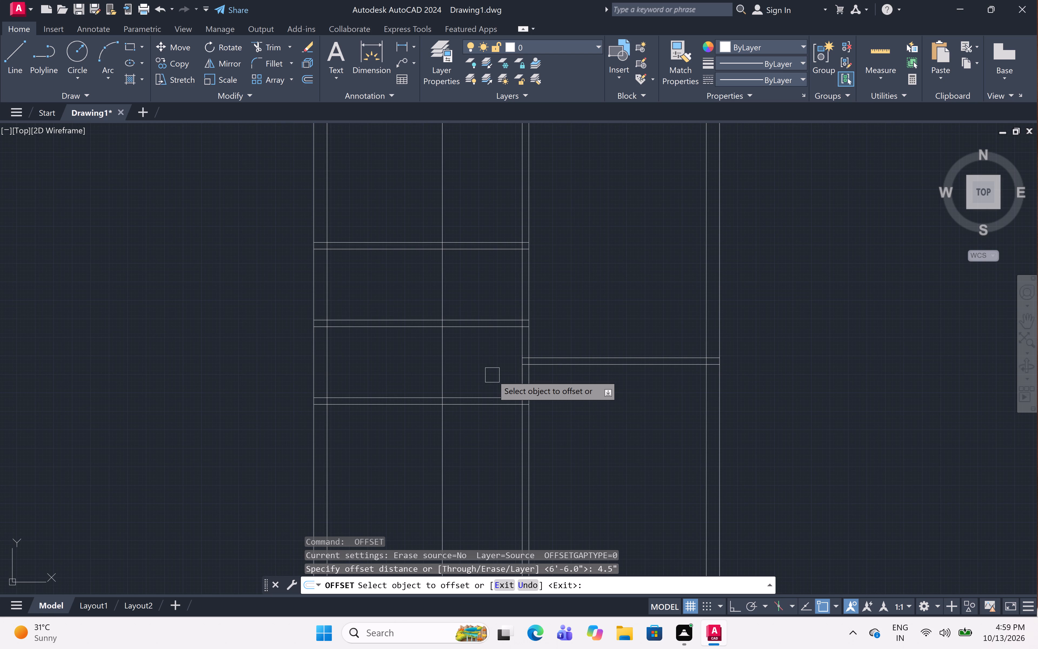
{"action": "left_click", "coordinate": [438, 354]}
{"action": "left_click", "coordinate": [787, 367]}
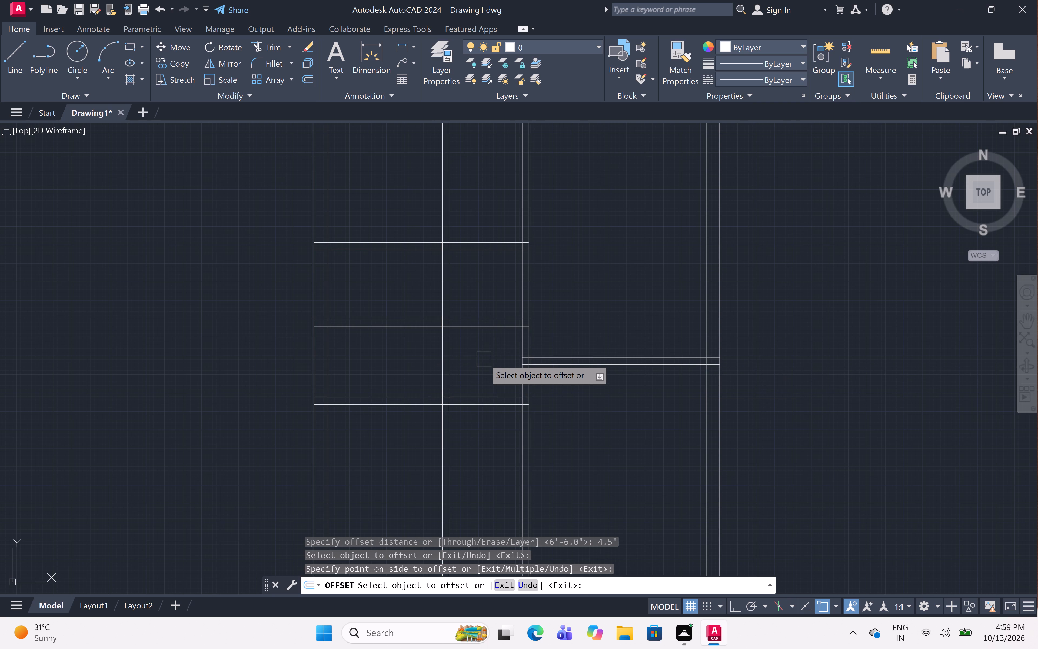
{"action": "key", "text": "Escape"}
Trim both vertical partition lines above the first and below the third left-side horizontal partition.
{"action": "type", "text": "tr"}
{"action": "key", "text": "space"}
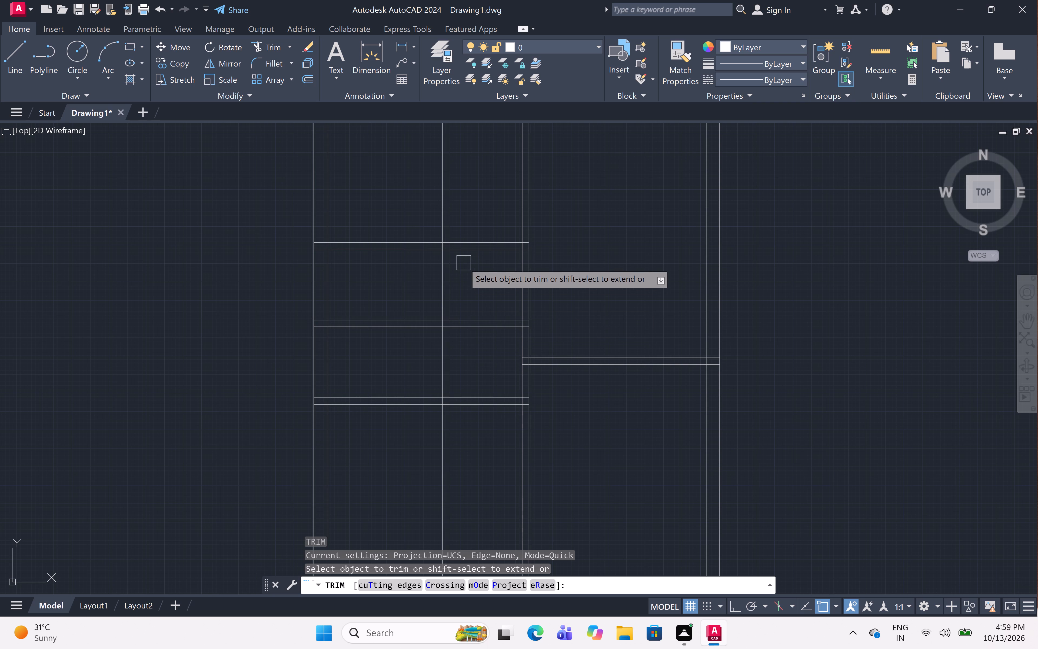
{"action": "left_click", "coordinate": [471, 215]}
{"action": "left_click", "coordinate": [422, 211]}
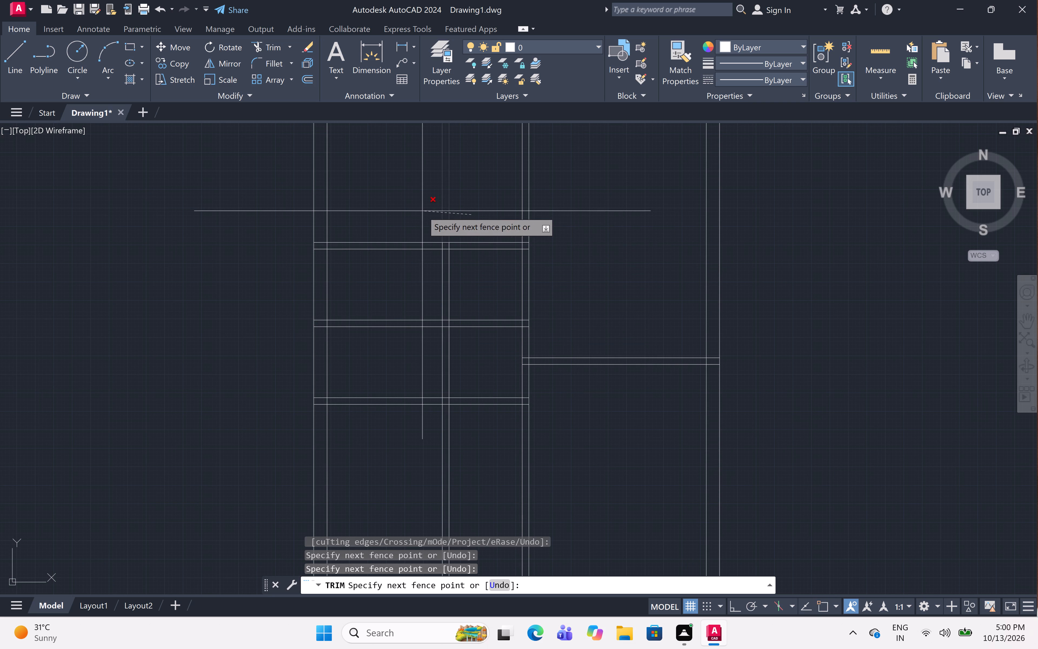
{"action": "left_click", "coordinate": [471, 426]}
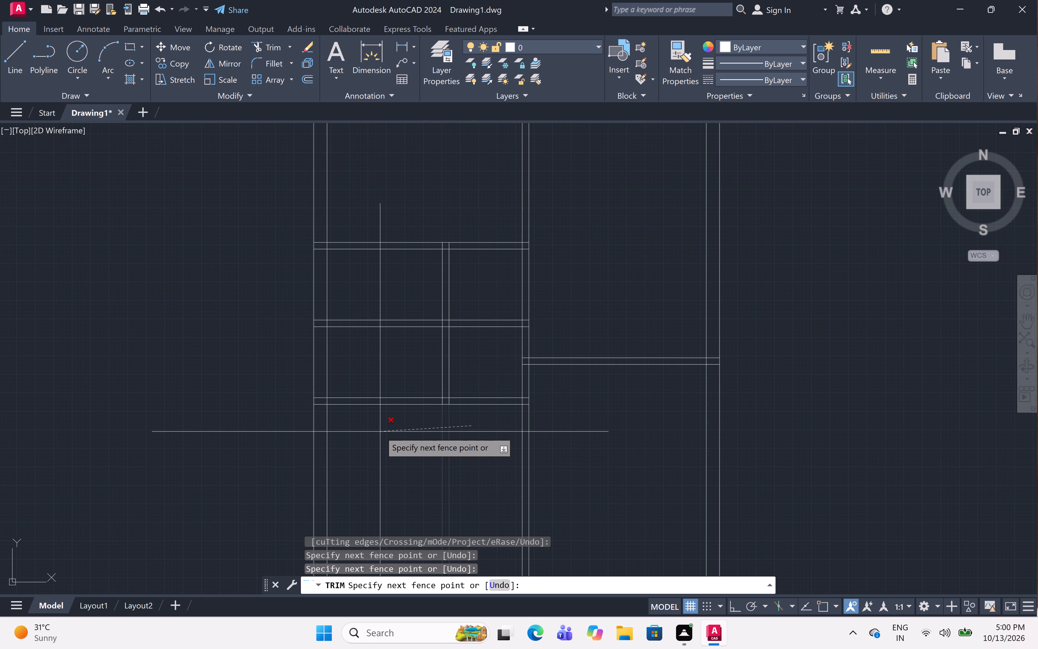
{"action": "left_click", "coordinate": [380, 431]}
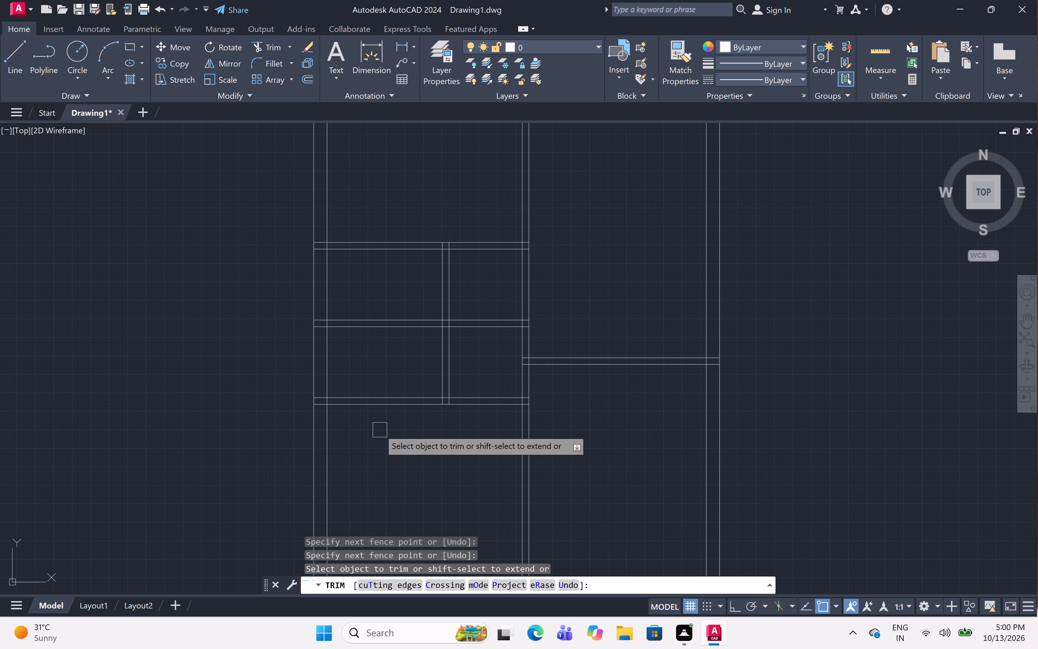
Trim both lines of the middle left-side partition from the vertical partition to the central wall, including the stubs inside that wall.
{"action": "left_click_drag", "start_coordinate": [490, 294], "coordinate": [490, 297]}
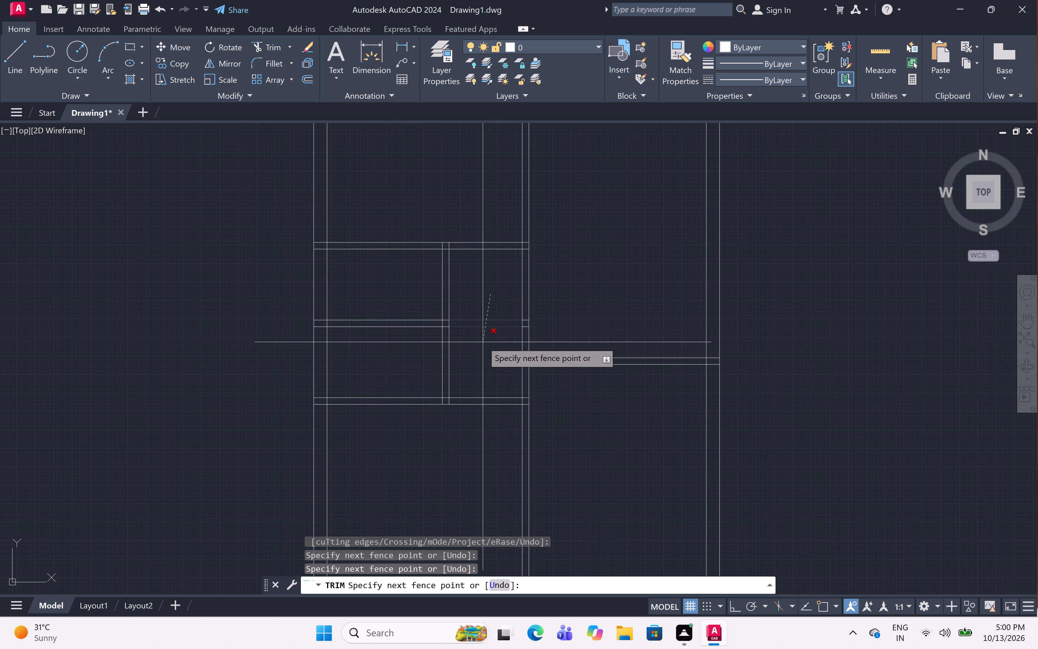
{"action": "left_click", "coordinate": [483, 342]}
{"action": "scroll", "coordinate": [522, 319], "scroll_direction": "up", "scroll_amount": 5}
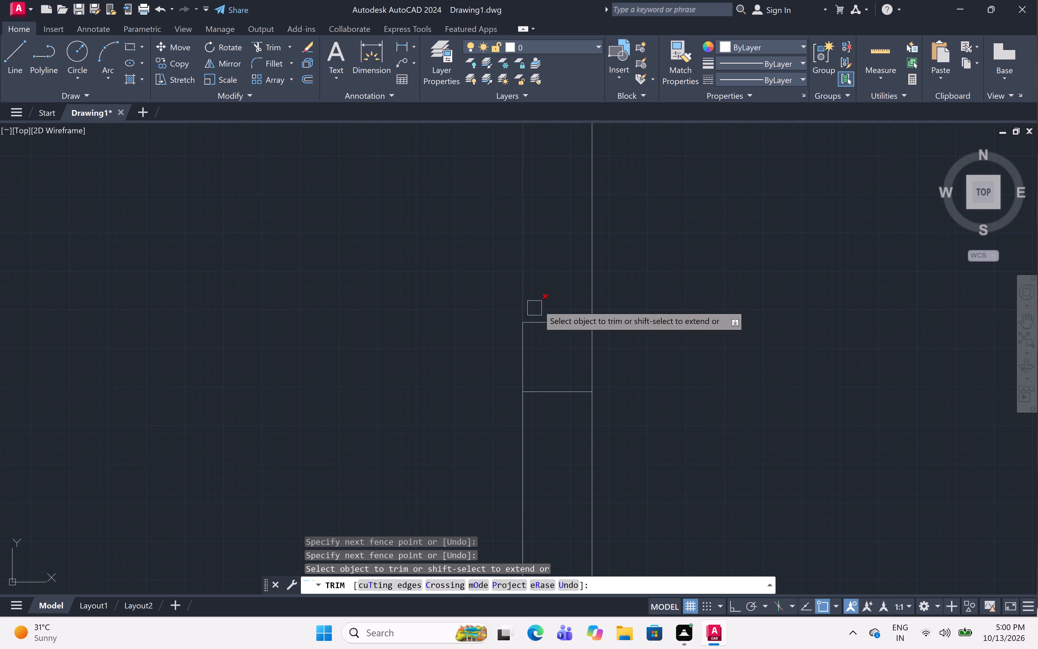
{"action": "left_click", "coordinate": [557, 290]}
{"action": "left_click", "coordinate": [542, 416]}
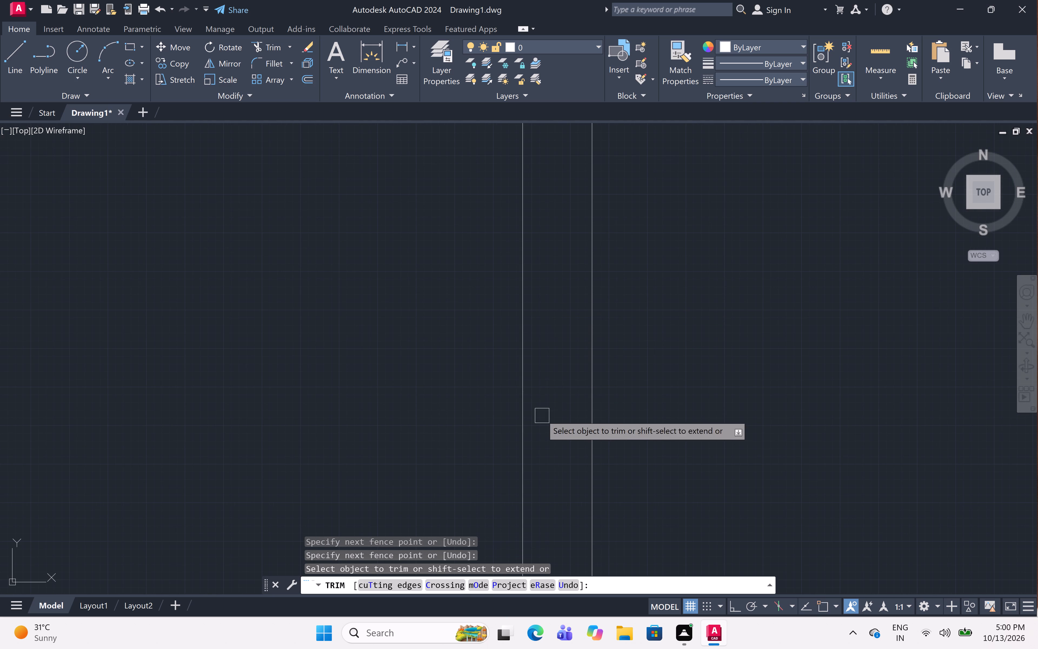
{"action": "scroll", "coordinate": [434, 360], "scroll_direction": "down", "scroll_amount": 4}
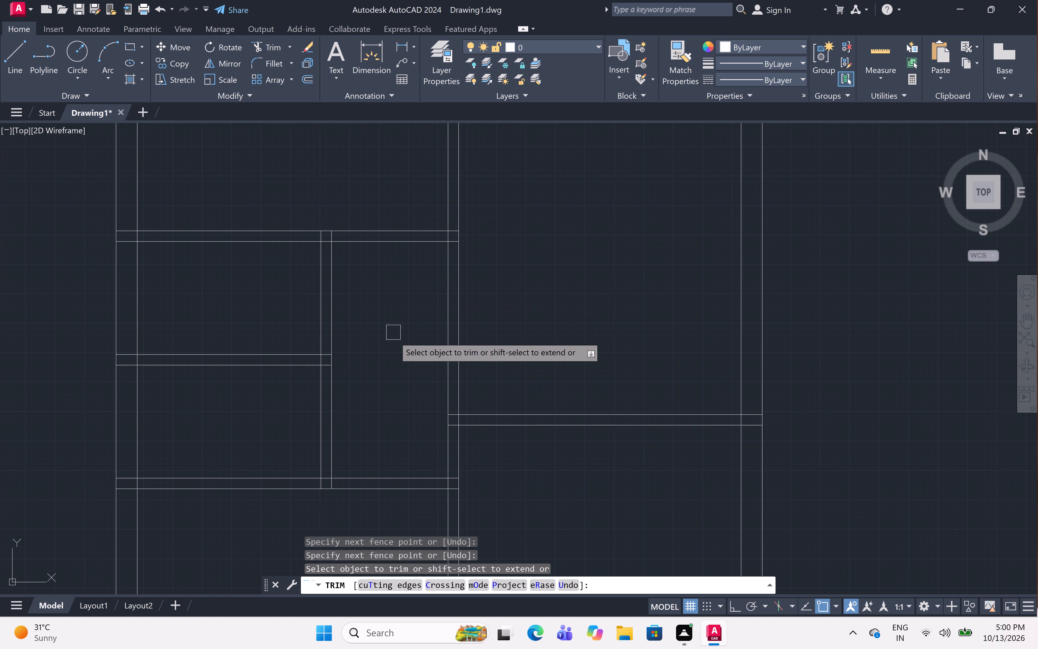
{"action": "scroll", "coordinate": [397, 324], "scroll_direction": "down", "scroll_amount": 5}
{"action": "scroll", "coordinate": [397, 332], "scroll_direction": "up", "scroll_amount": 5}
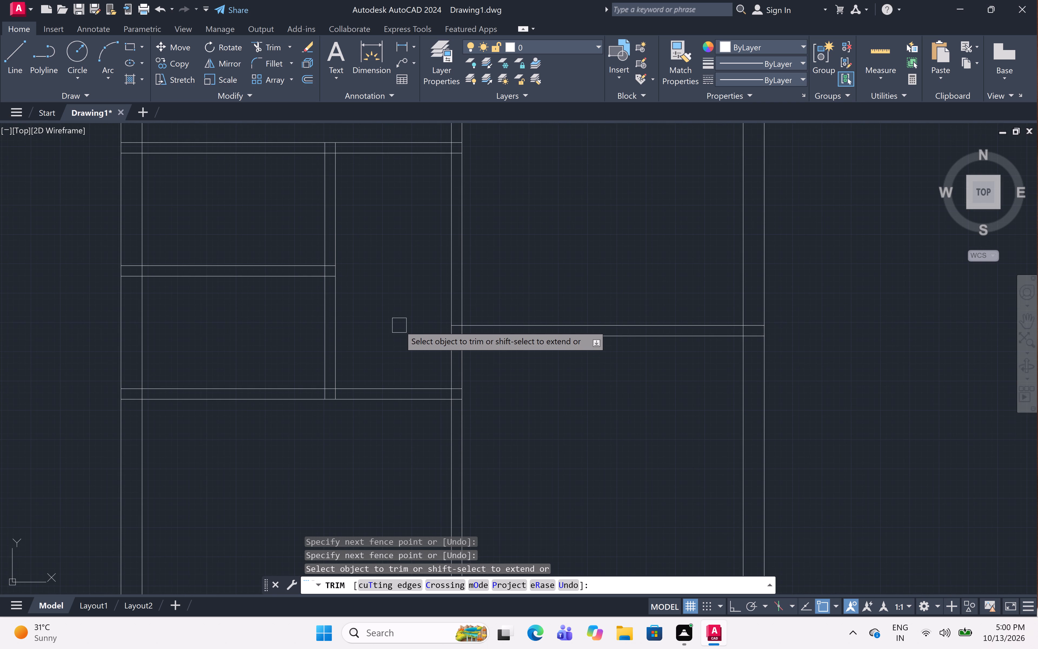
{"action": "scroll", "coordinate": [399, 325], "scroll_direction": "up", "scroll_amount": 1}
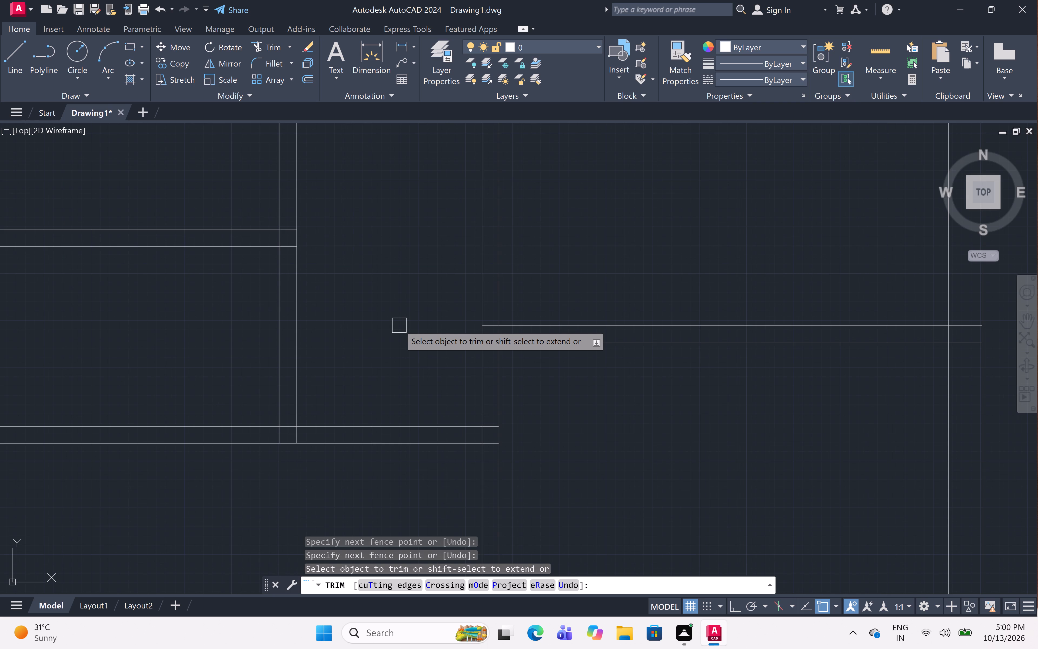
{"action": "scroll", "coordinate": [466, 169], "scroll_direction": "down", "scroll_amount": 6}
{"action": "scroll", "coordinate": [451, 185], "scroll_direction": "up", "scroll_amount": 1}
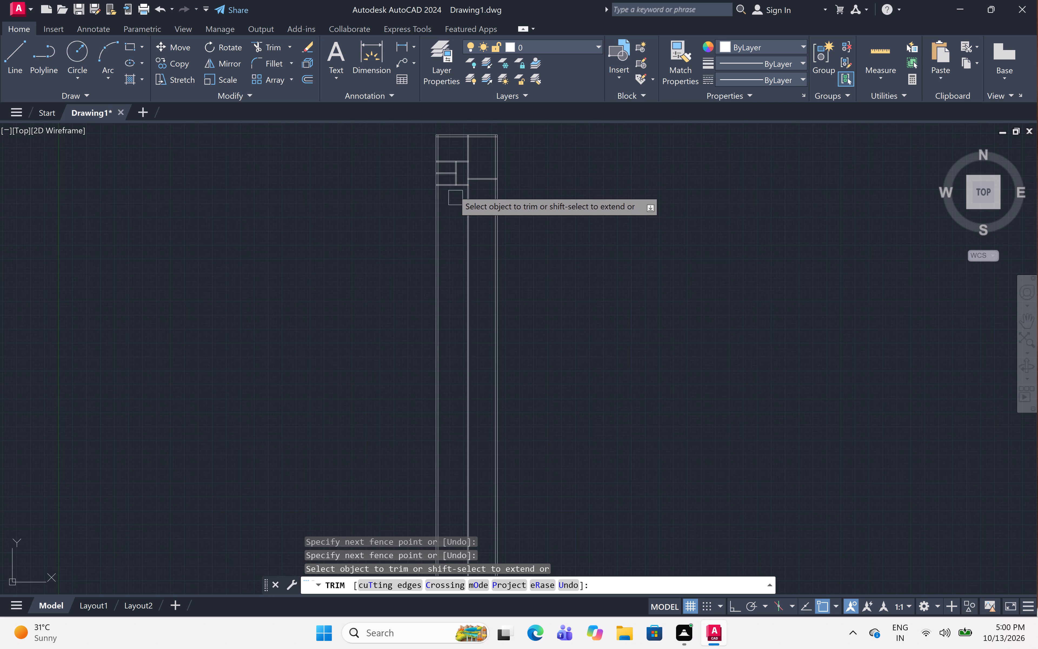
{"action": "scroll", "coordinate": [452, 188], "scroll_direction": "up", "scroll_amount": 1}
{"action": "middle_click_drag", "start_coordinate": [450, 184], "coordinate": [444, 260]}
{"action": "scroll", "coordinate": [446, 270], "scroll_direction": "up", "scroll_amount": 3}
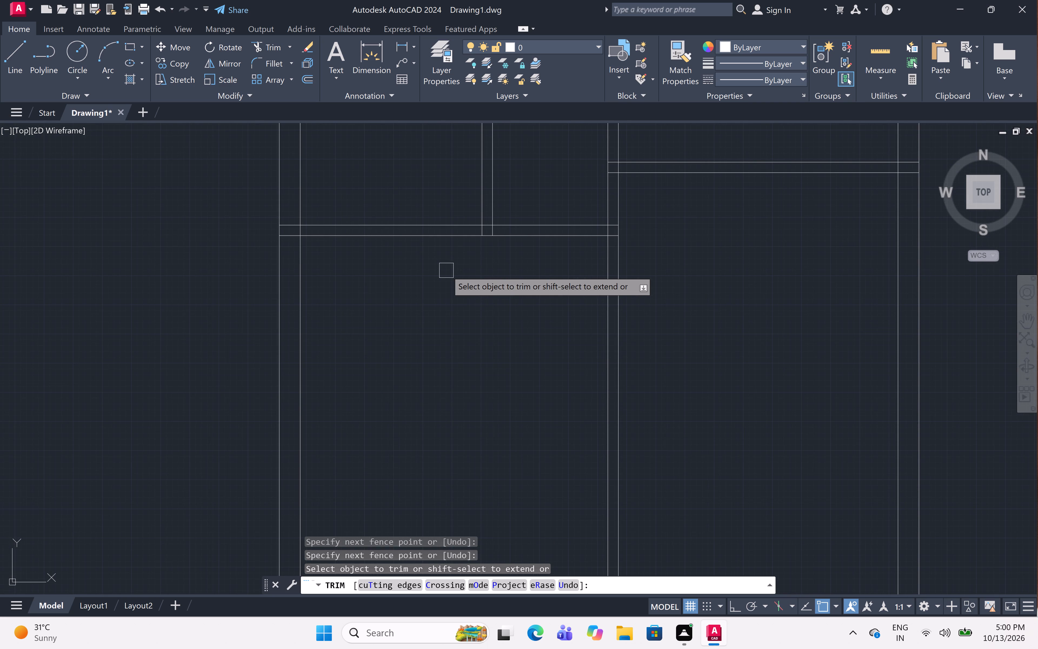
{"action": "key", "text": "Escape"}
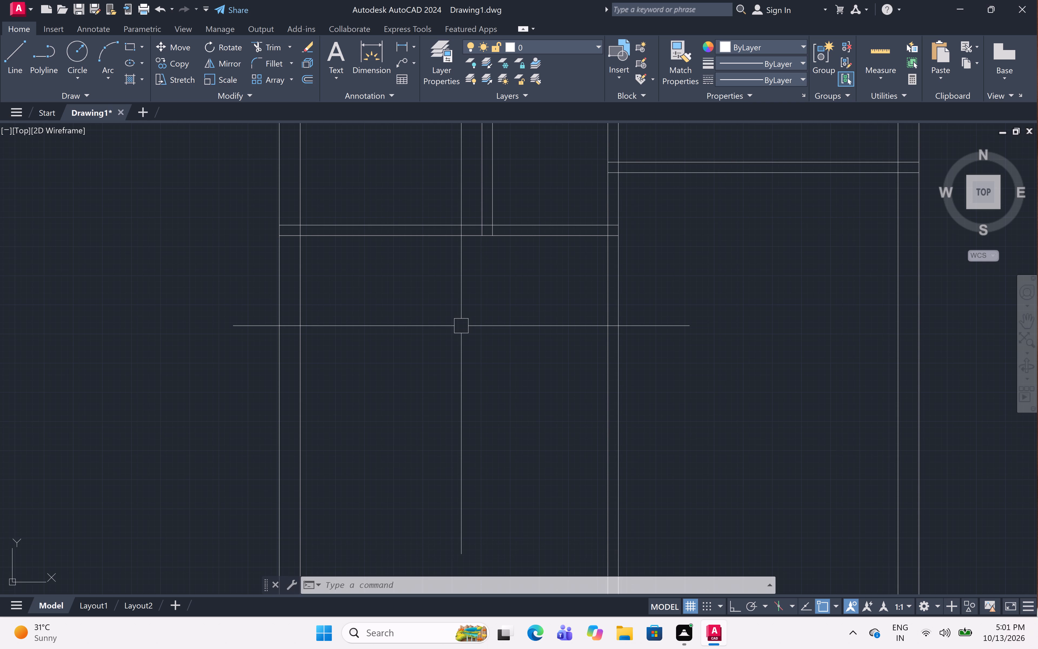
Offset the lower line of the third left-side partition 10'6" downward.
{"action": "scroll", "coordinate": [493, 165], "scroll_direction": "down", "scroll_amount": 1}
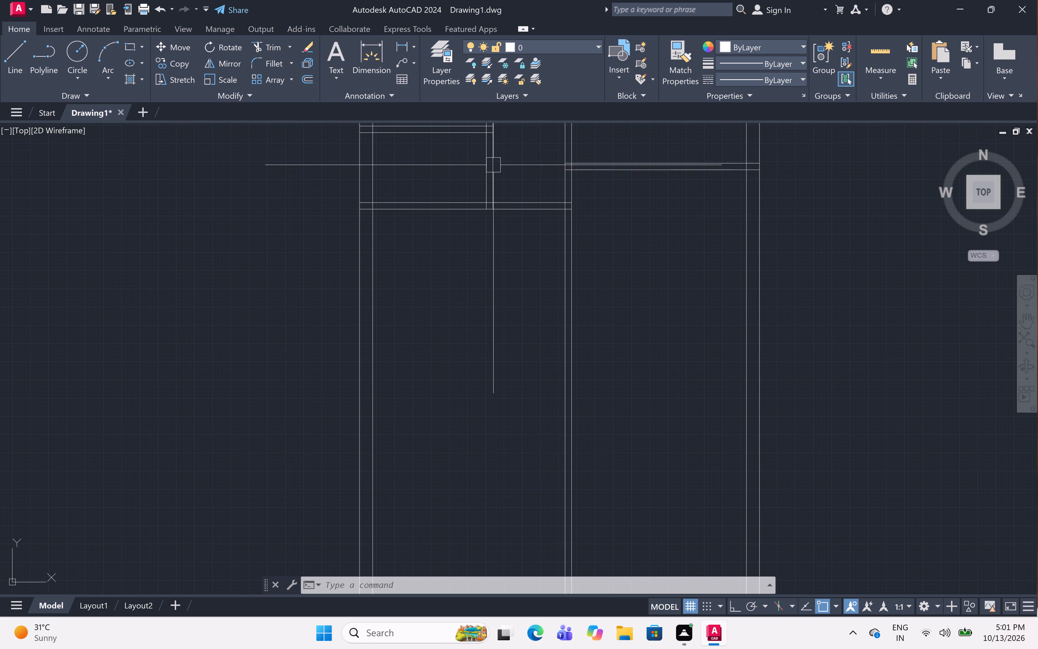
{"action": "middle_click_drag", "start_coordinate": [497, 236], "coordinate": [494, 271]}
{"action": "scroll", "coordinate": [518, 283], "scroll_direction": "up", "scroll_amount": 1}
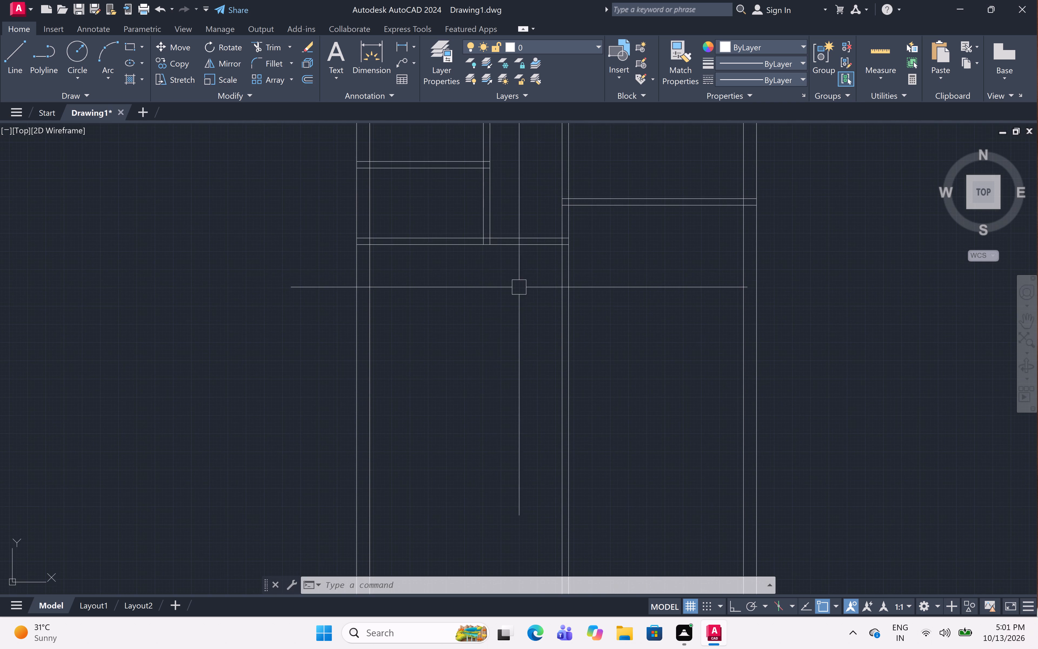
{"action": "scroll", "coordinate": [518, 283], "scroll_direction": "up", "scroll_amount": 1}
{"action": "scroll", "coordinate": [517, 282], "scroll_direction": "down", "scroll_amount": 1}
{"action": "middle_click_drag", "start_coordinate": [517, 280], "coordinate": [519, 228]}
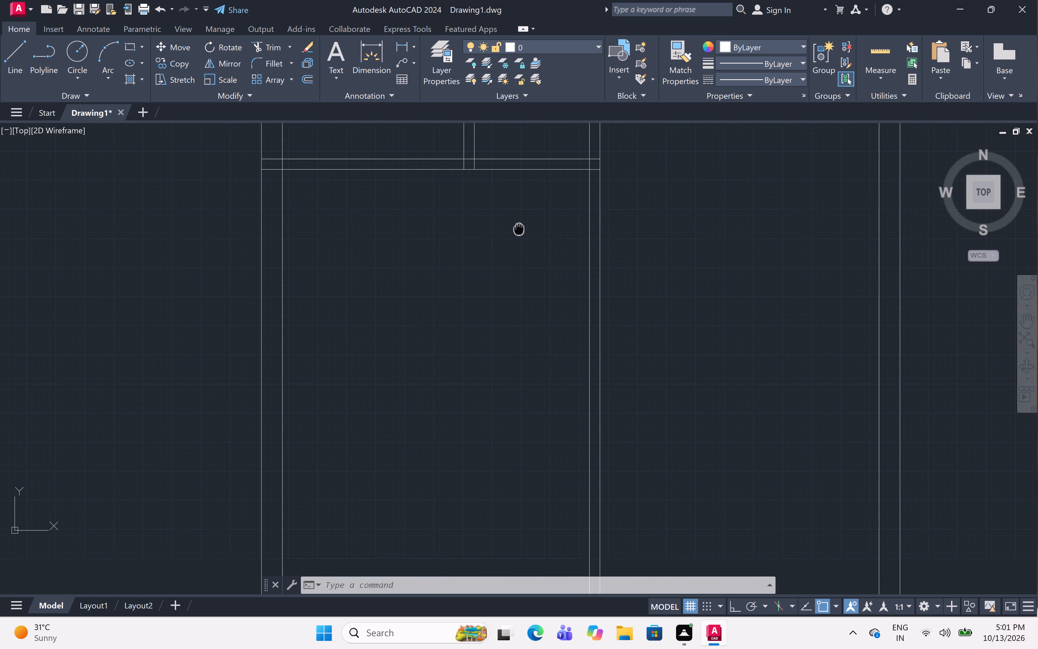
{"action": "middle_click_drag", "start_coordinate": [519, 228], "coordinate": [519, 229]}
{"action": "type", "text": "off 10'6"}
{"action": "key", "text": "shift+quotedbl"}
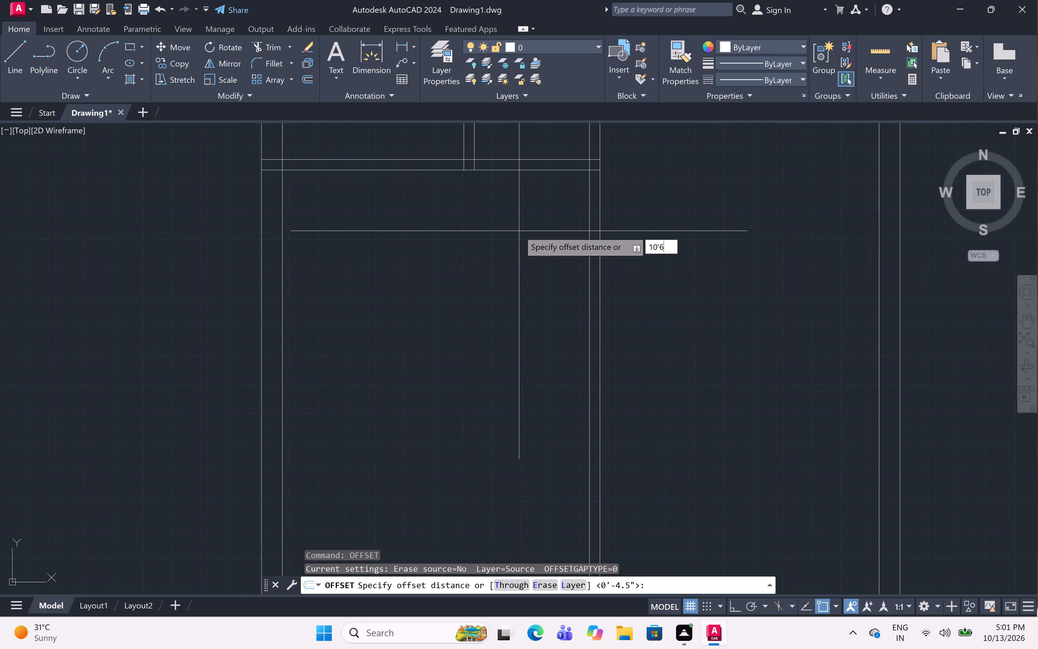
{"action": "key", "text": "space"}
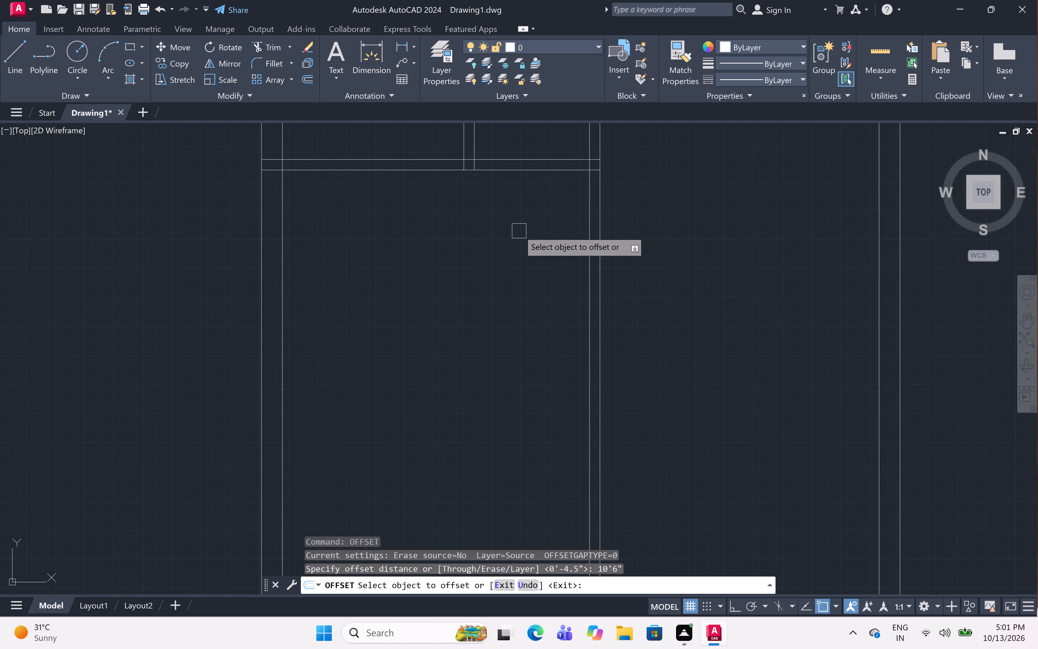
{"action": "left_click", "coordinate": [497, 171]}
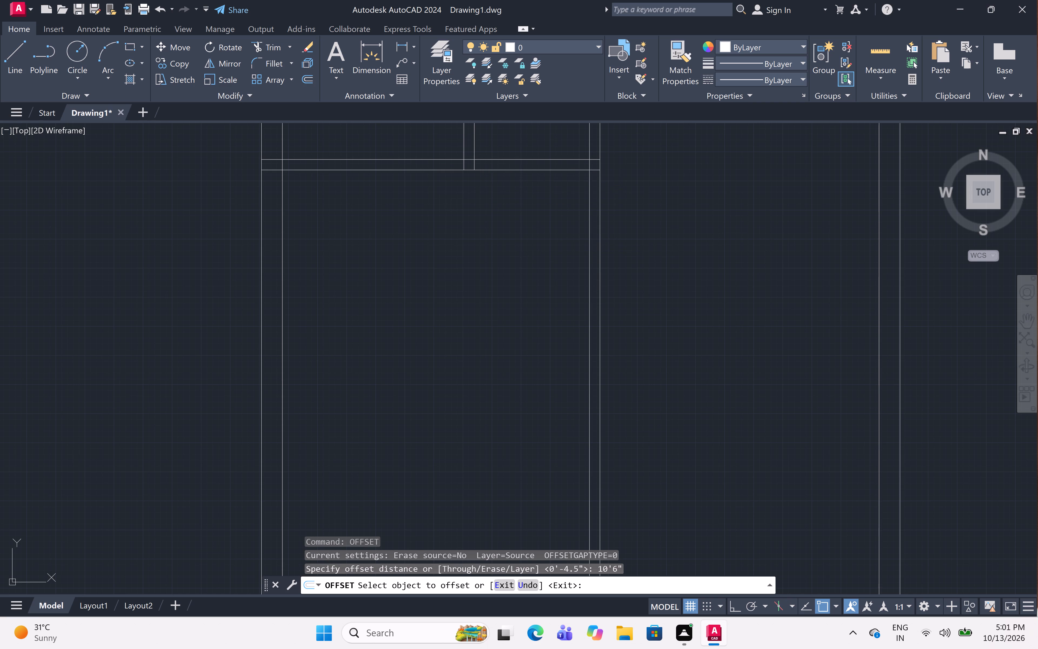
{"action": "left_click", "coordinate": [494, 285]}
{"action": "scroll", "coordinate": [482, 249], "scroll_direction": "down", "scroll_amount": 2}
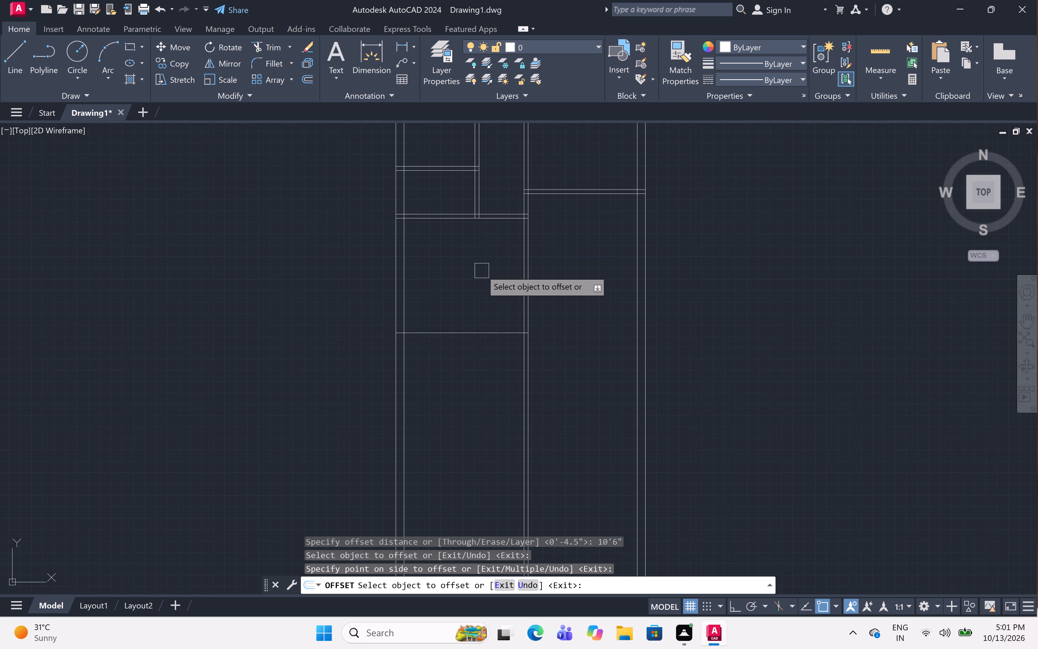
Offset the lowest horizontal line 9" downward to form the bottom outer wall of the left-side room.
{"action": "scroll", "coordinate": [482, 277], "scroll_direction": "up", "scroll_amount": 2}
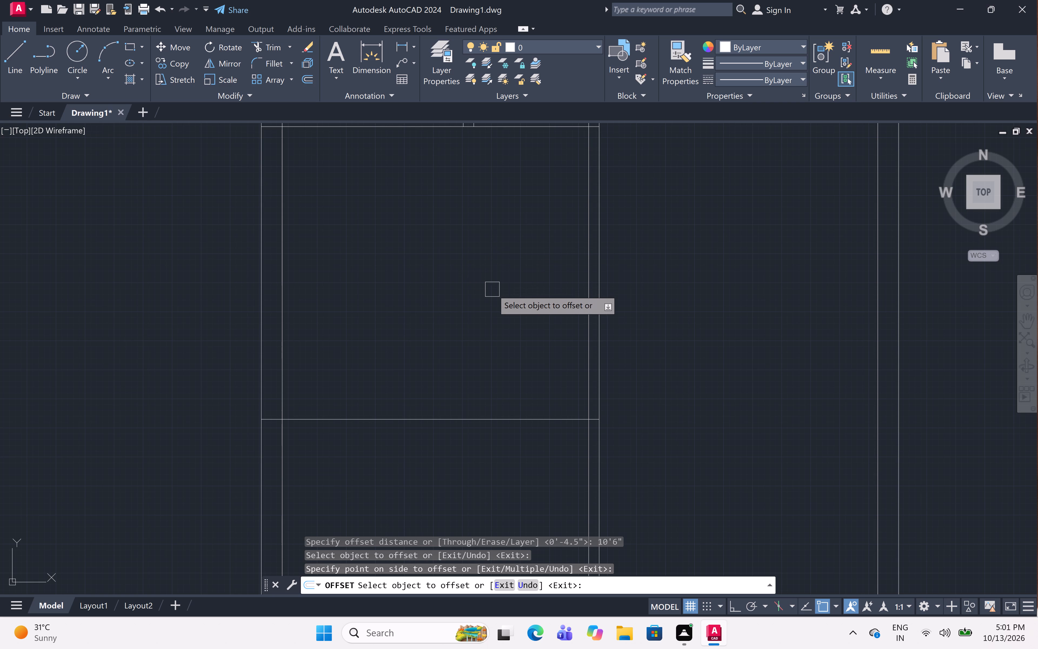
{"action": "scroll", "coordinate": [491, 290], "scroll_direction": "down", "scroll_amount": 3}
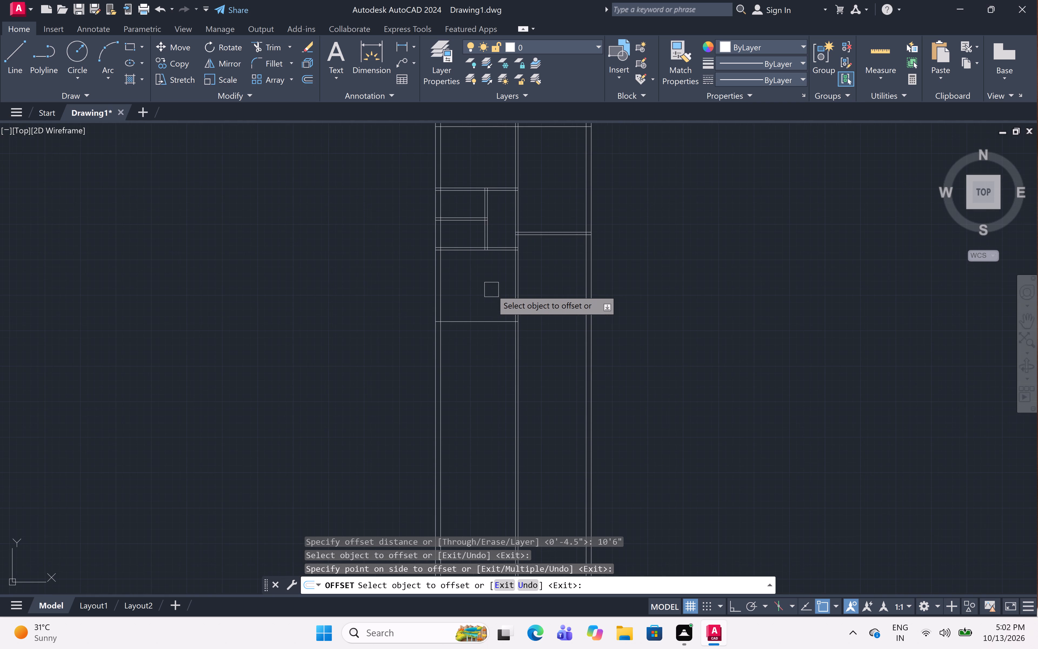
{"action": "scroll", "coordinate": [491, 290], "scroll_direction": "up", "scroll_amount": 2}
{"action": "middle_click_drag", "start_coordinate": [491, 289], "coordinate": [480, 272]}
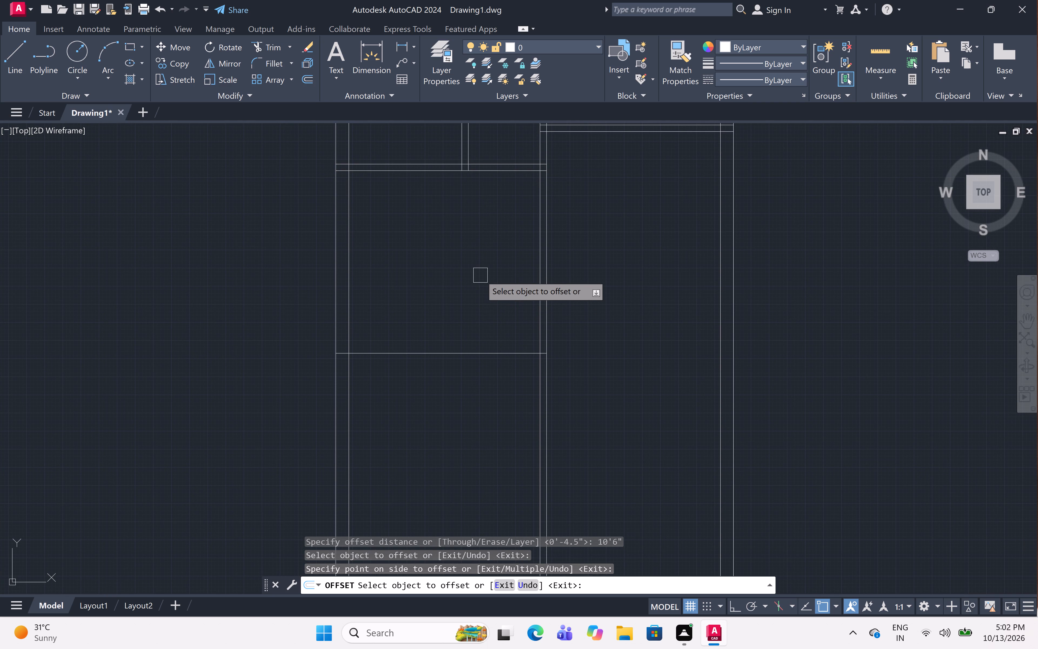
{"action": "key", "text": "space"}
{"action": "key", "text": "space"}
{"action": "key", "text": "9"}
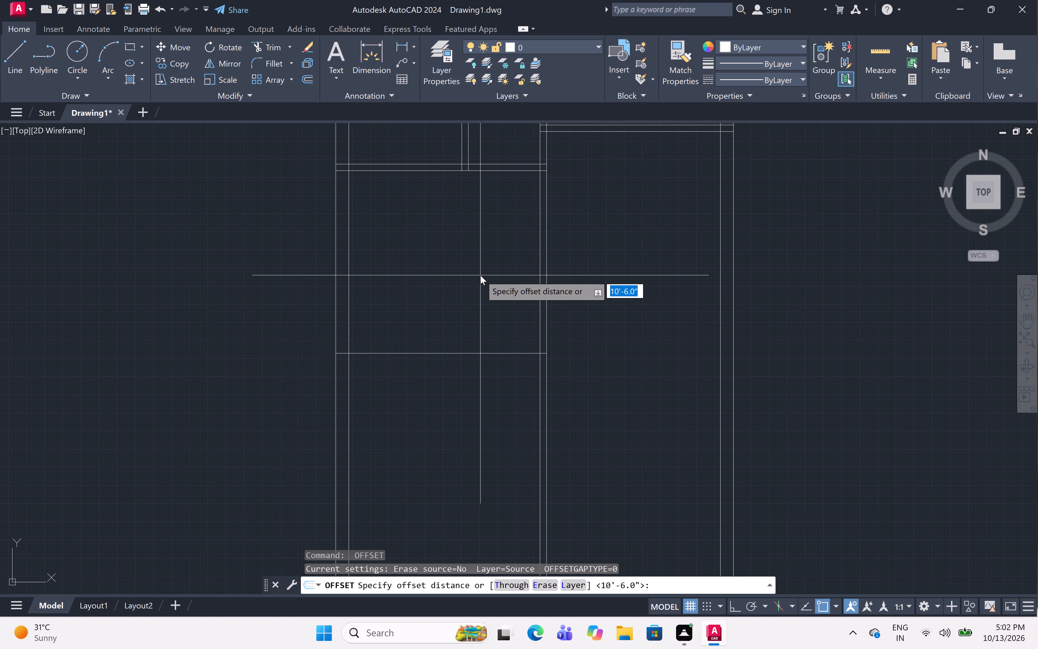
{"action": "key", "text": "shift+quotedbl"}
{"action": "key", "text": "space"}
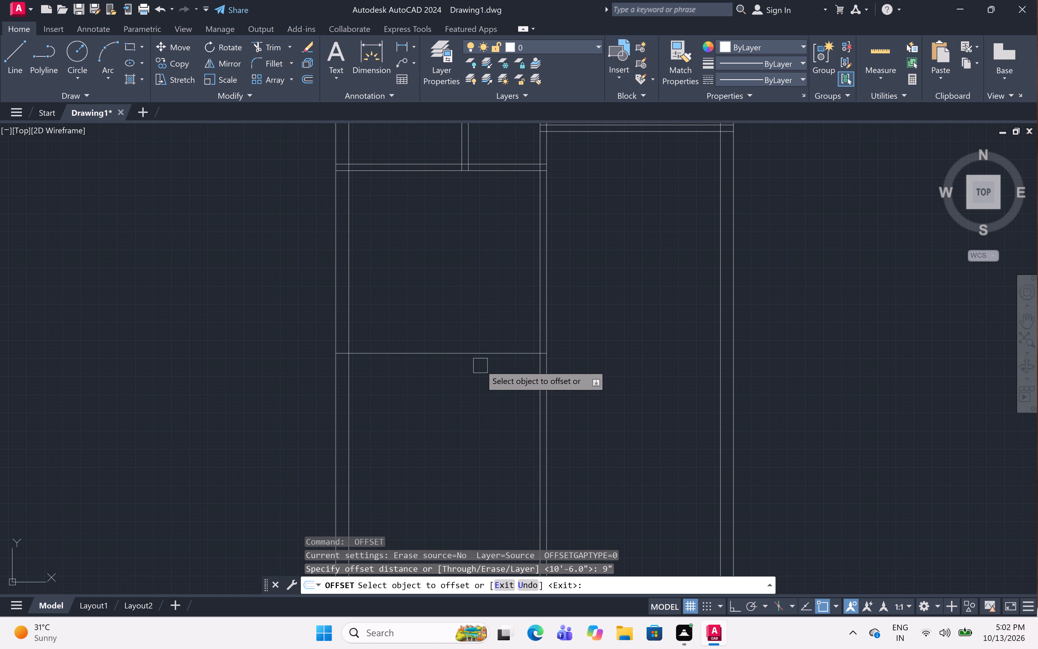
{"action": "left_click", "coordinate": [475, 355]}
{"action": "left_click", "coordinate": [477, 399]}
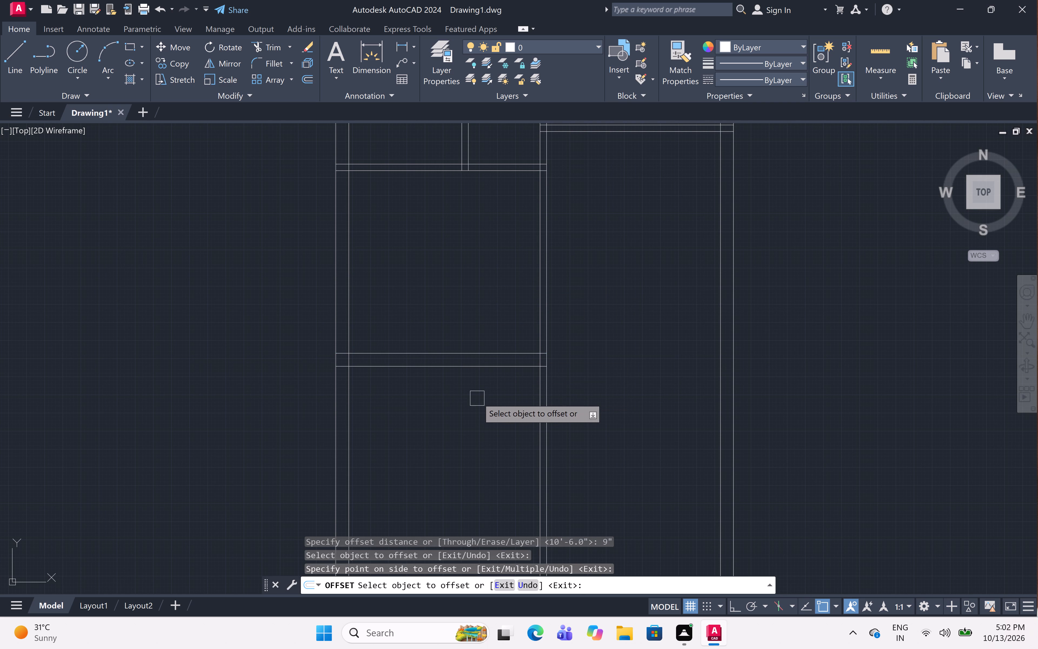
{"action": "key", "text": "Escape"}
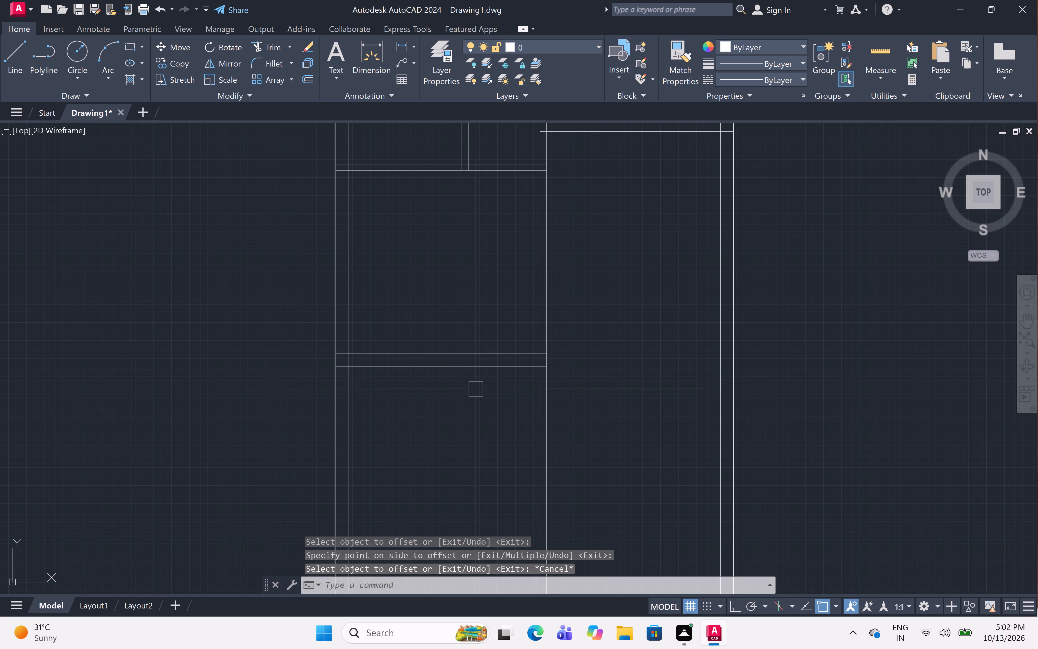
Extend both bottom outer wall lines from the central wall across to the outermost line of the right outer wall.
{"action": "type", "text": "ex"}
{"action": "key", "text": "space"}
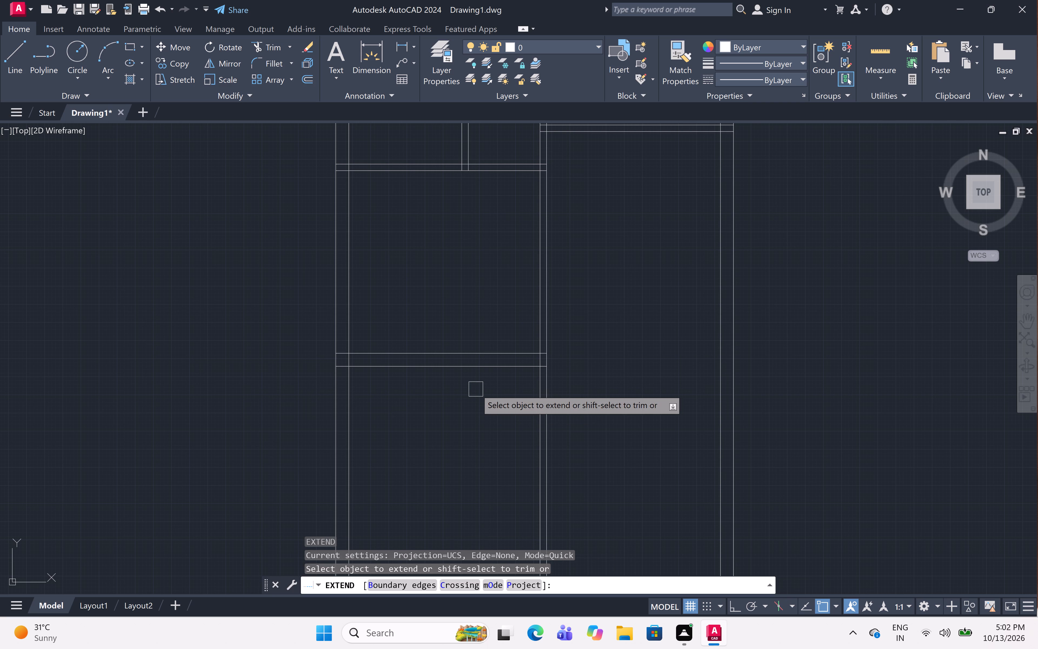
{"action": "left_click", "coordinate": [487, 306]}
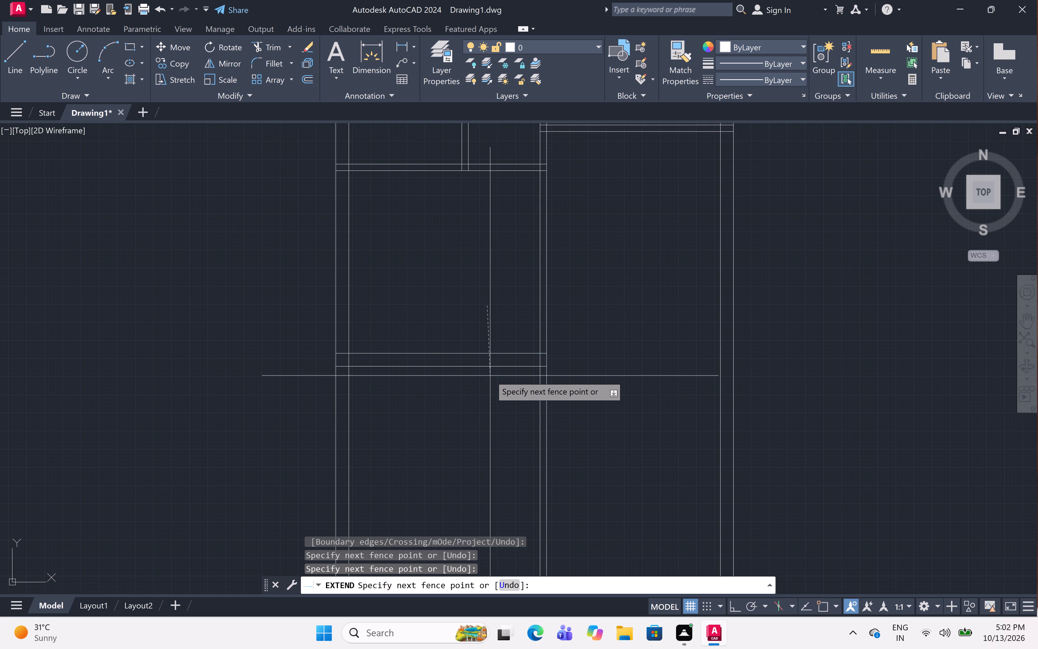
{"action": "left_click", "coordinate": [491, 376]}
{"action": "left_click_drag", "start_coordinate": [585, 328], "coordinate": [586, 331]}
{"action": "left_click", "coordinate": [601, 386]}
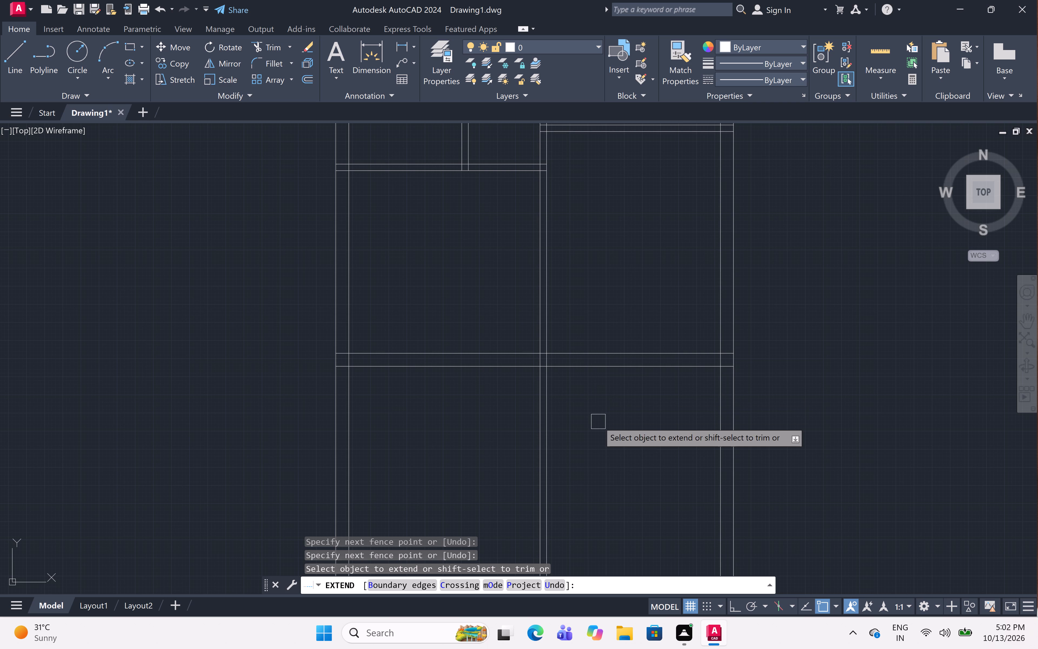
{"action": "key", "text": "Escape"}
Trim all the vertical wall lines that run below the bottom outer wall.
{"action": "type", "text": "tr"}
{"action": "key", "text": "space"}
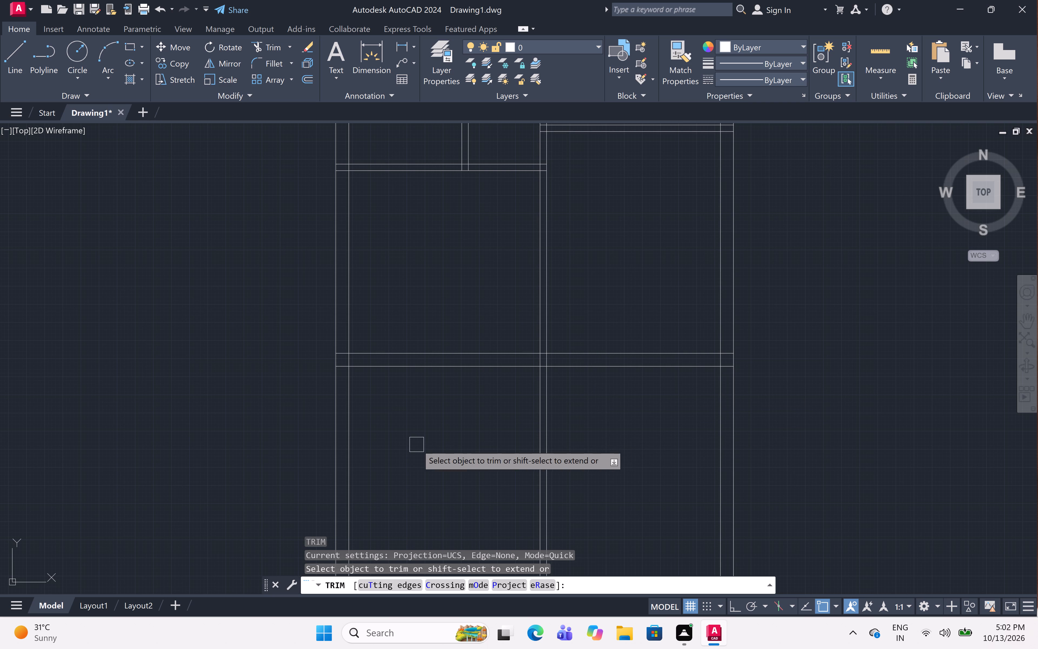
{"action": "left_click", "coordinate": [306, 426]}
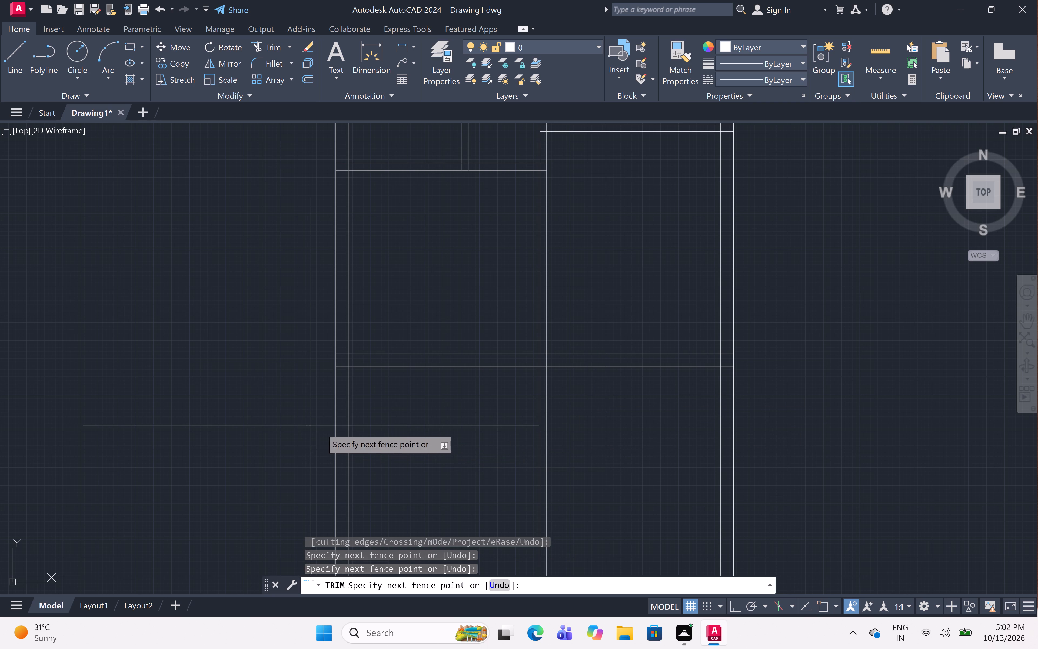
{"action": "left_click", "coordinate": [804, 441]}
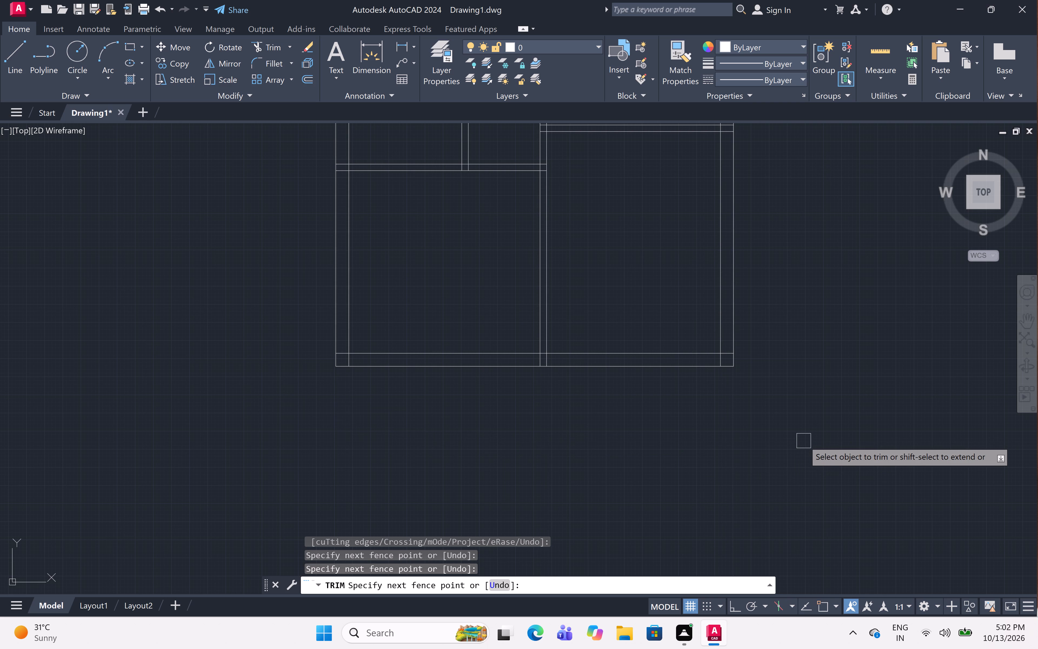
Examine the whole plan and the lower-right room to check the layout of walls and partitions.
{"action": "scroll", "coordinate": [802, 439], "scroll_direction": "down", "scroll_amount": 2}
{"action": "middle_click_drag", "start_coordinate": [801, 439], "coordinate": [756, 504]}
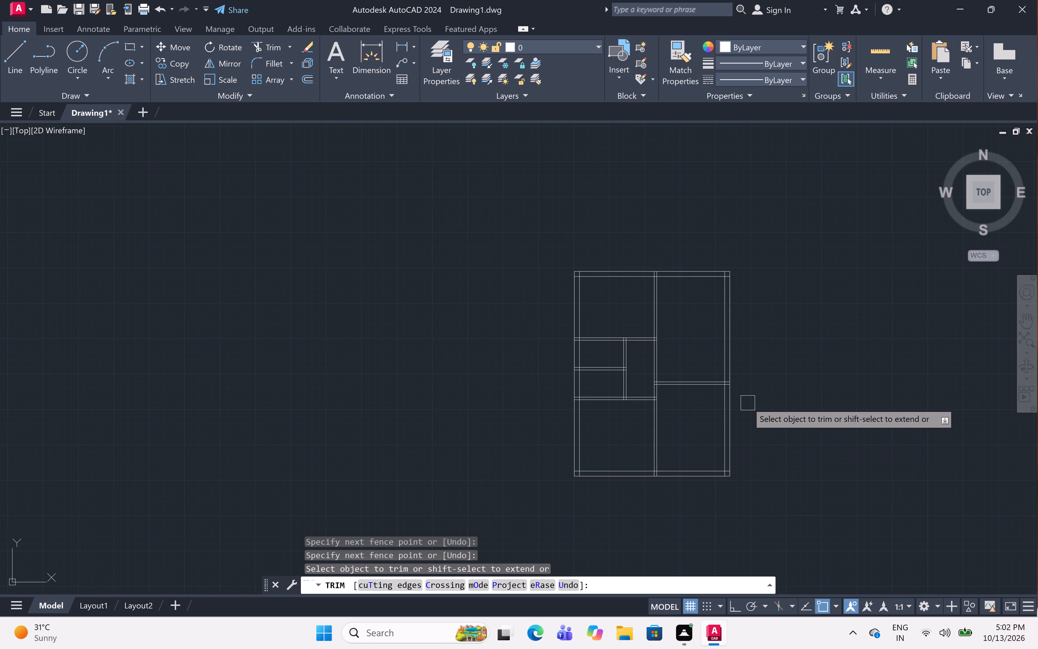
{"action": "scroll", "coordinate": [749, 401], "scroll_direction": "up", "scroll_amount": 1}
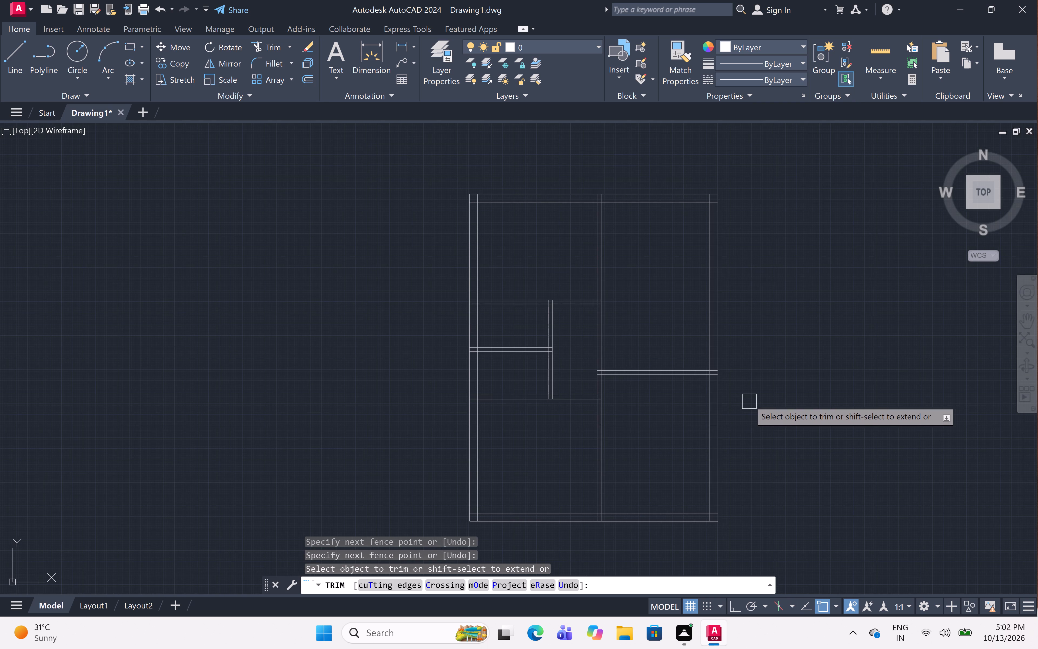
{"action": "middle_click_drag", "start_coordinate": [748, 399], "coordinate": [768, 378]}
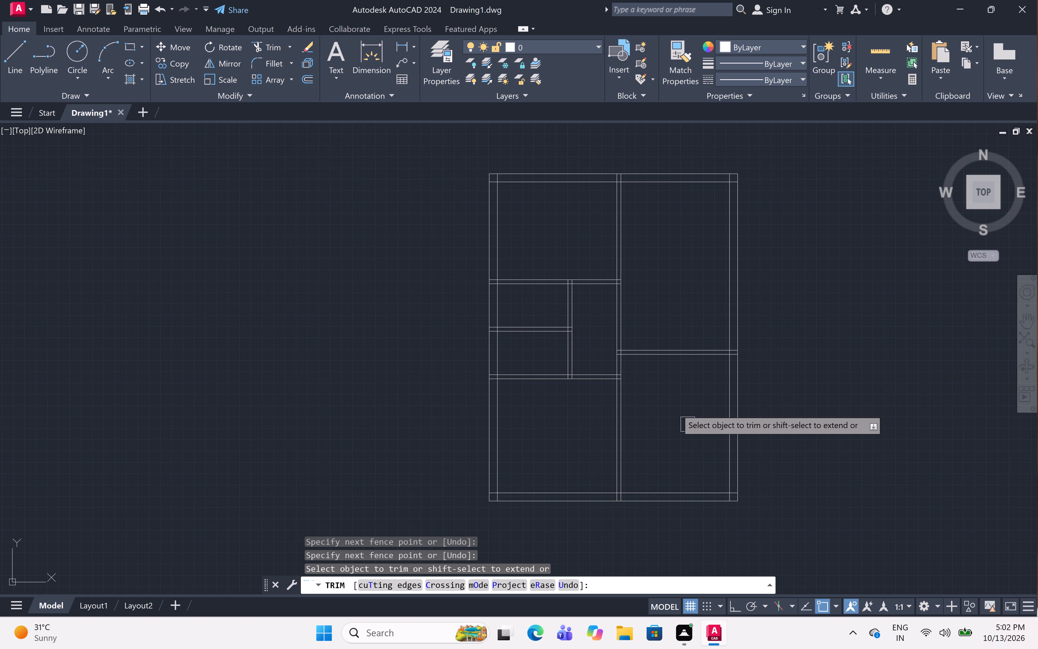
{"action": "scroll", "coordinate": [704, 373], "scroll_direction": "down", "scroll_amount": 1}
{"action": "scroll", "coordinate": [704, 375], "scroll_direction": "up", "scroll_amount": 2}
{"action": "middle_click_drag", "start_coordinate": [704, 374], "coordinate": [710, 365]}
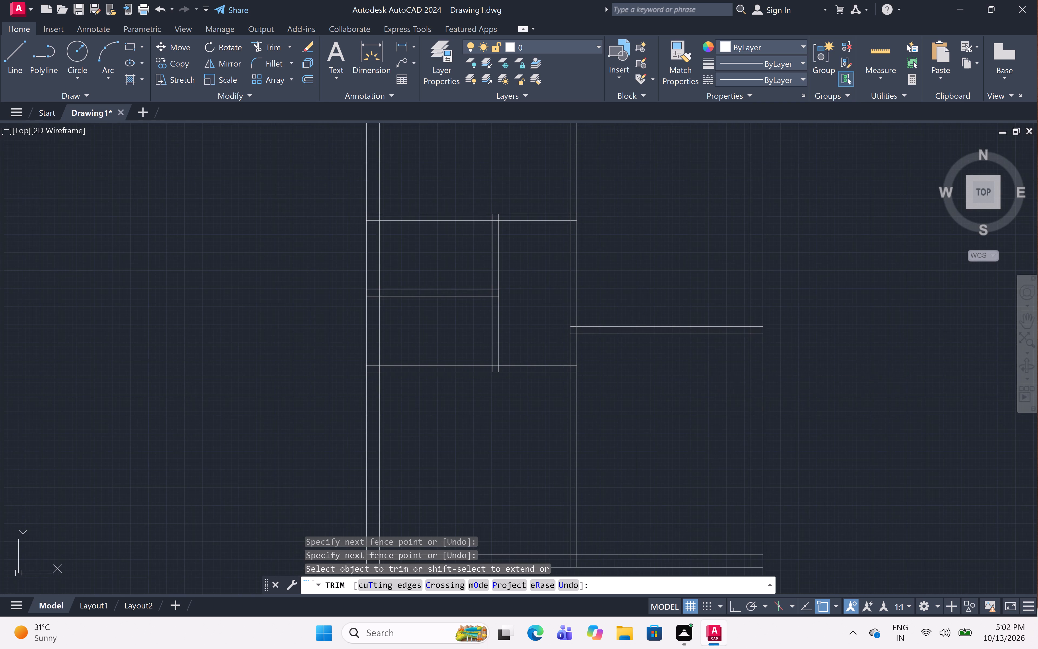
{"action": "scroll", "coordinate": [705, 392], "scroll_direction": "up", "scroll_amount": 2}
{"action": "middle_click_drag", "start_coordinate": [705, 392], "coordinate": [659, 359]}
{"action": "scroll", "coordinate": [661, 359], "scroll_direction": "down", "scroll_amount": 1}
{"action": "middle_click_drag", "start_coordinate": [661, 359], "coordinate": [660, 357]}
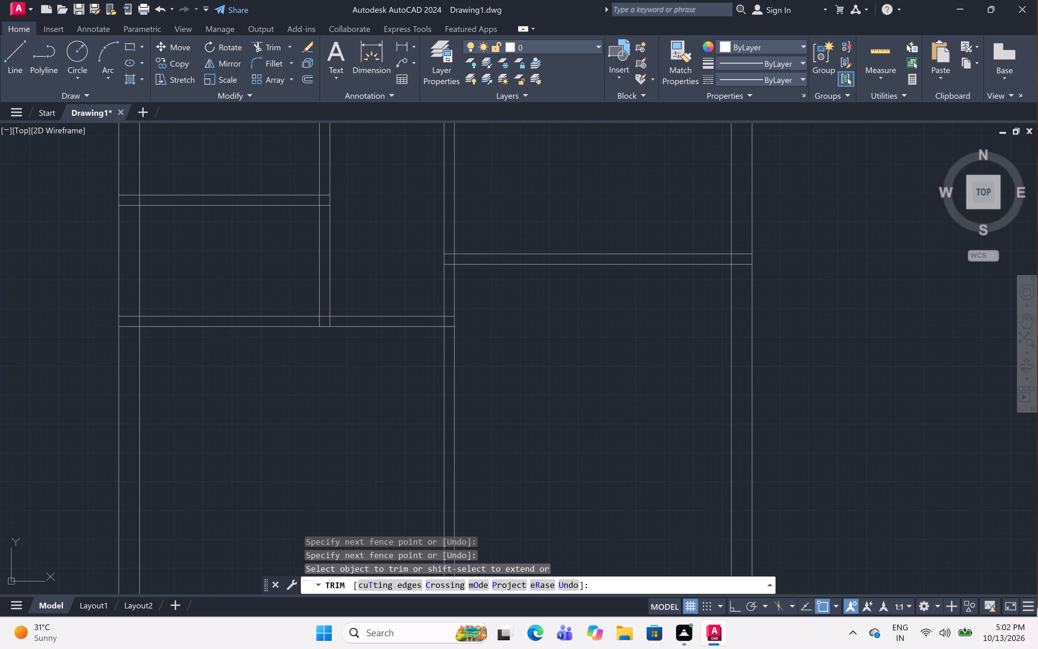
{"action": "middle_click_drag", "start_coordinate": [660, 357], "coordinate": [655, 333]}
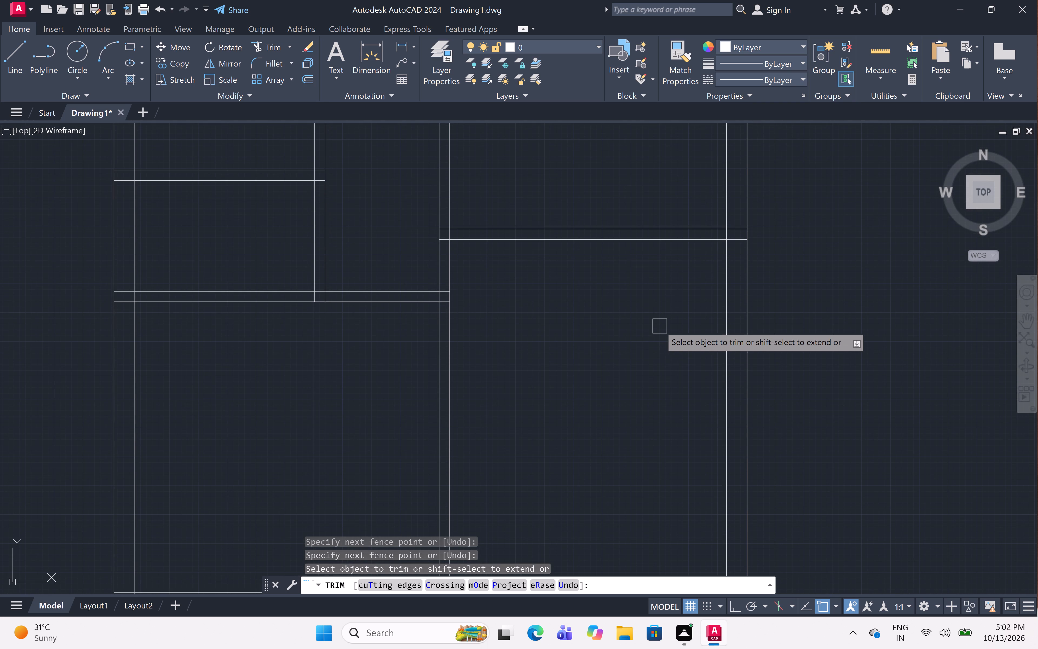
{"action": "scroll", "coordinate": [677, 301], "scroll_direction": "down", "scroll_amount": 1}
{"action": "middle_click_drag", "start_coordinate": [684, 325], "coordinate": [672, 302]}
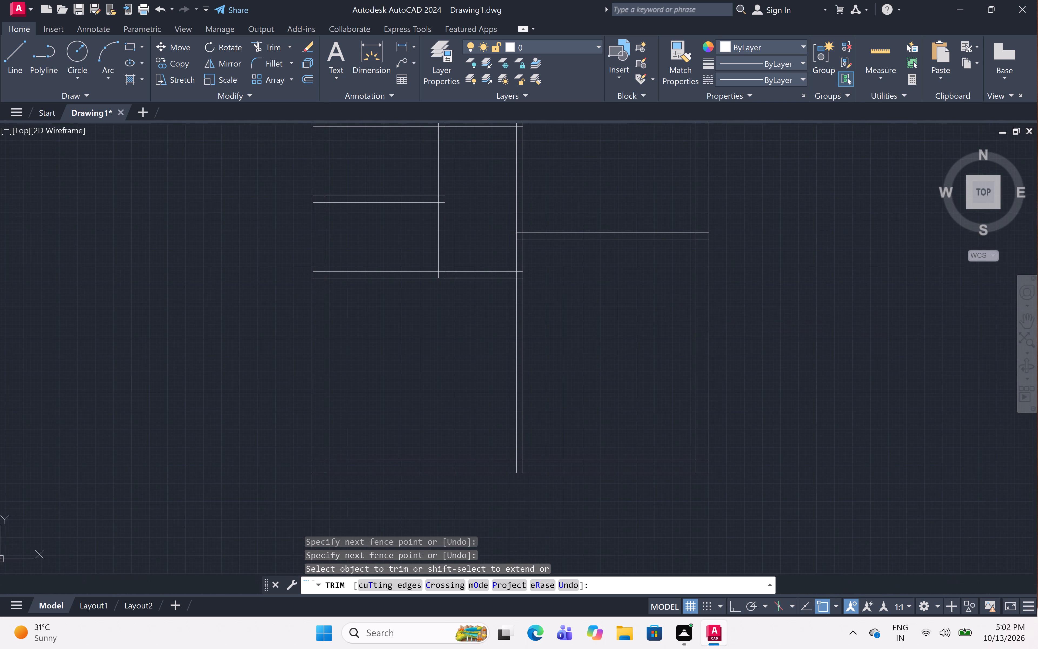
{"action": "scroll", "coordinate": [678, 305], "scroll_direction": "up", "scroll_amount": 1}
{"action": "middle_click_drag", "start_coordinate": [677, 301], "coordinate": [668, 280]}
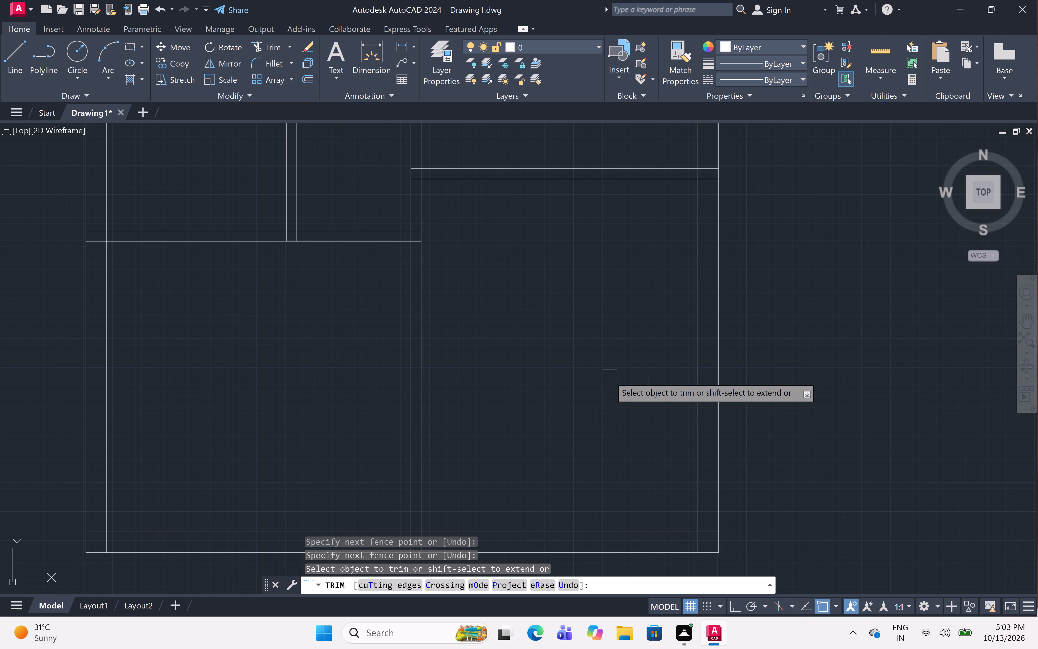
{"action": "key", "text": "Escape"}
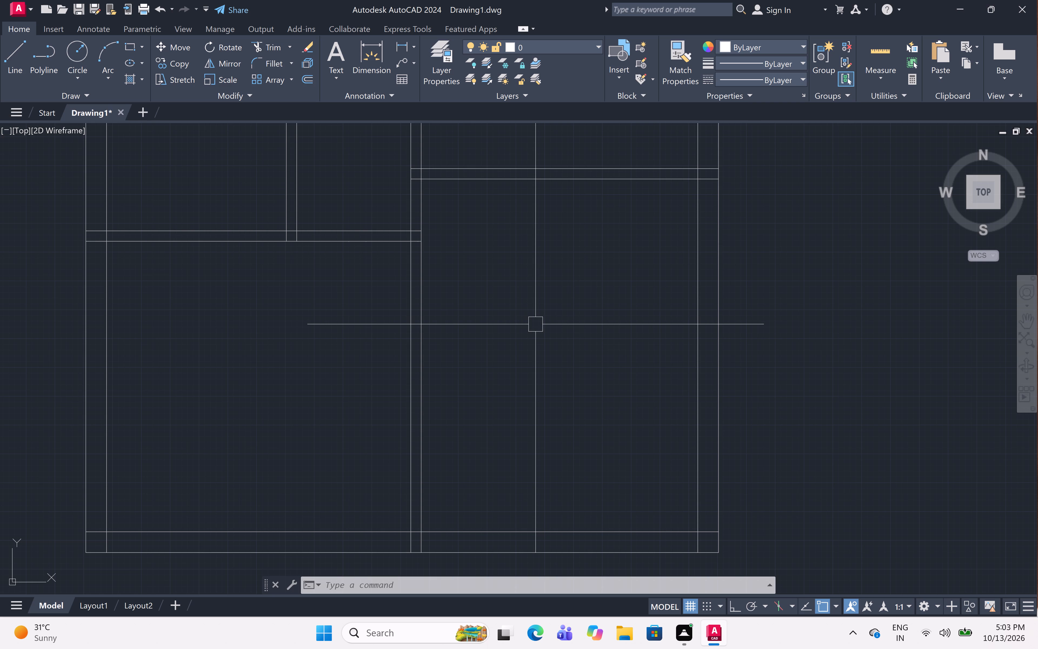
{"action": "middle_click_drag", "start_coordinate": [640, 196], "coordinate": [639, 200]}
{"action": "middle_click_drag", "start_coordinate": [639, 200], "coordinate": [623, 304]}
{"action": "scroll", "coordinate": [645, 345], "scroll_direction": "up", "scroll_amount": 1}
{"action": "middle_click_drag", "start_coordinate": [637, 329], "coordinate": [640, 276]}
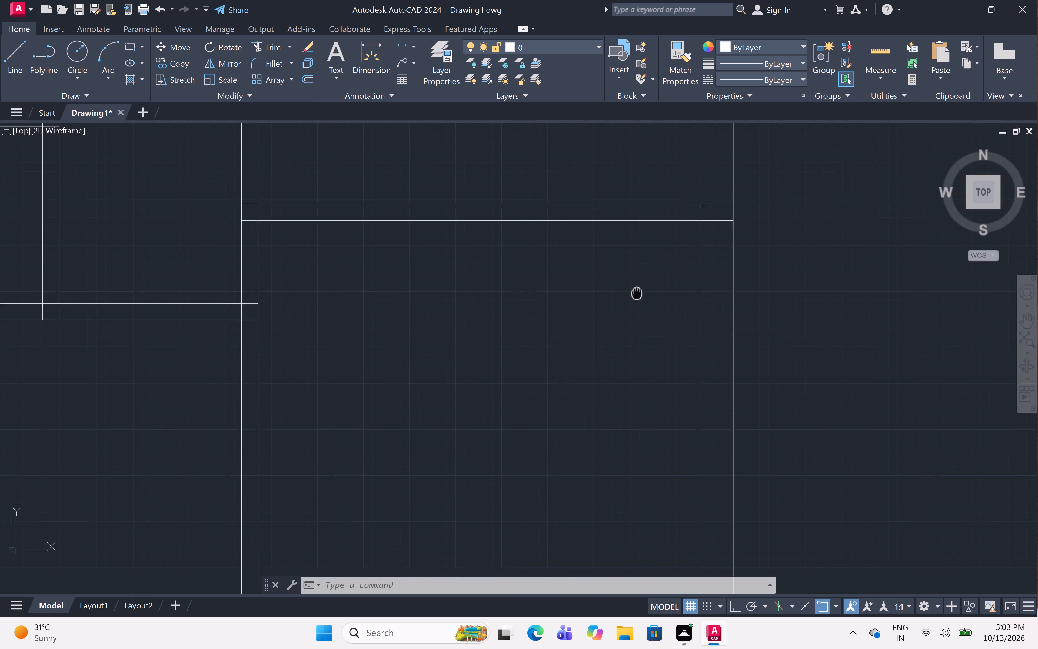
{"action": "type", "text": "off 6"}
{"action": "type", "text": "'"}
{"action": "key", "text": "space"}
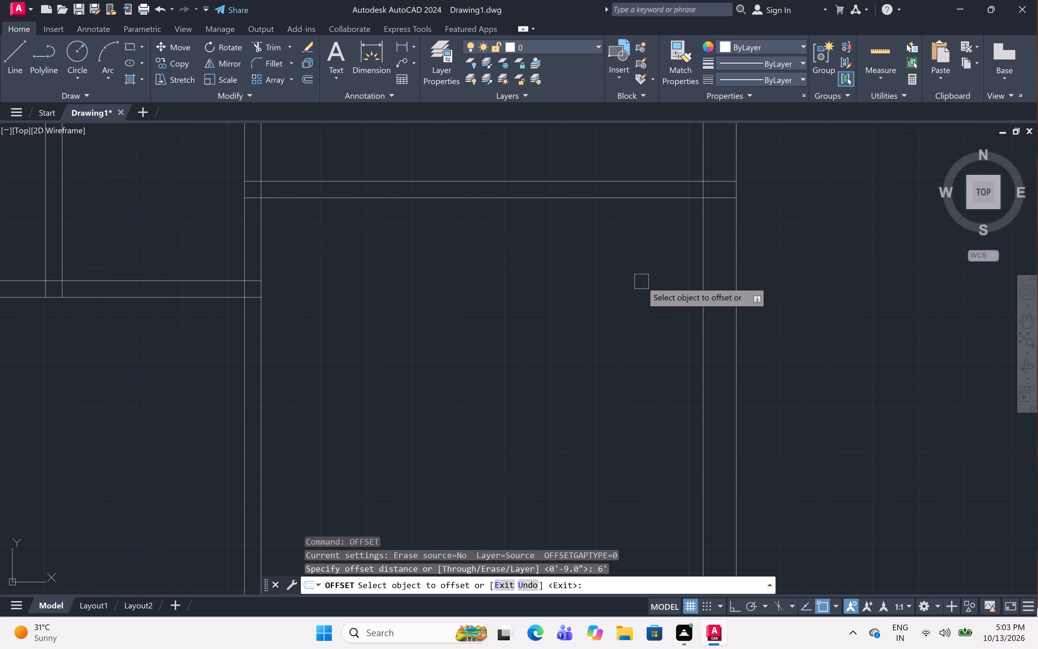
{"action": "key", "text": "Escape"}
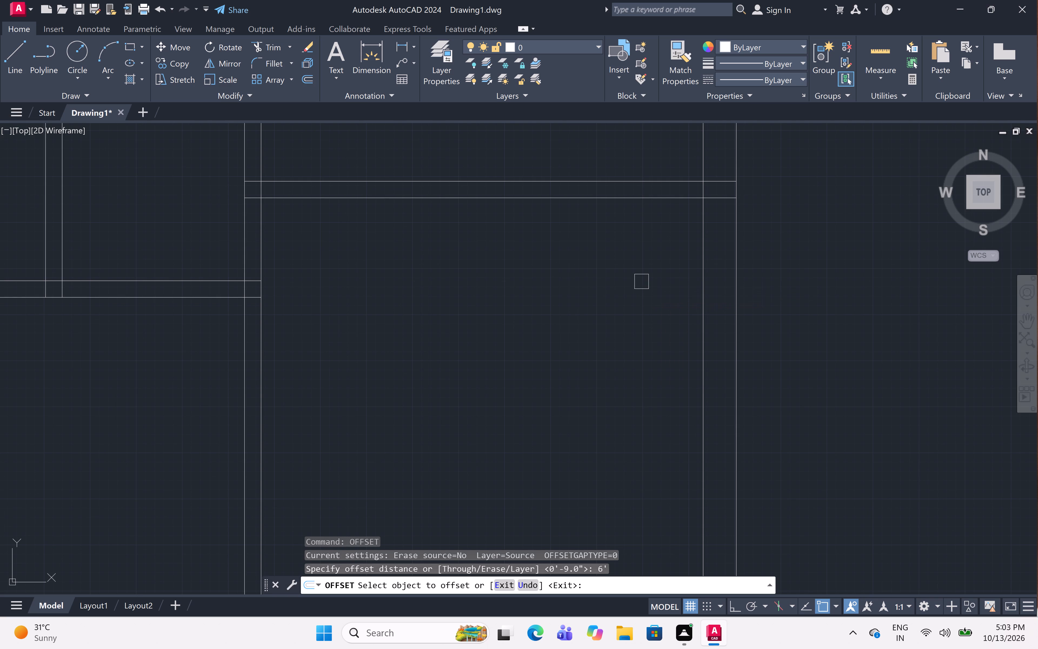
Offset the lower line of the right-side horizontal partition 4' downward into the lower-right room.
{"action": "type", "text": "off"}
{"action": "key", "text": "space"}
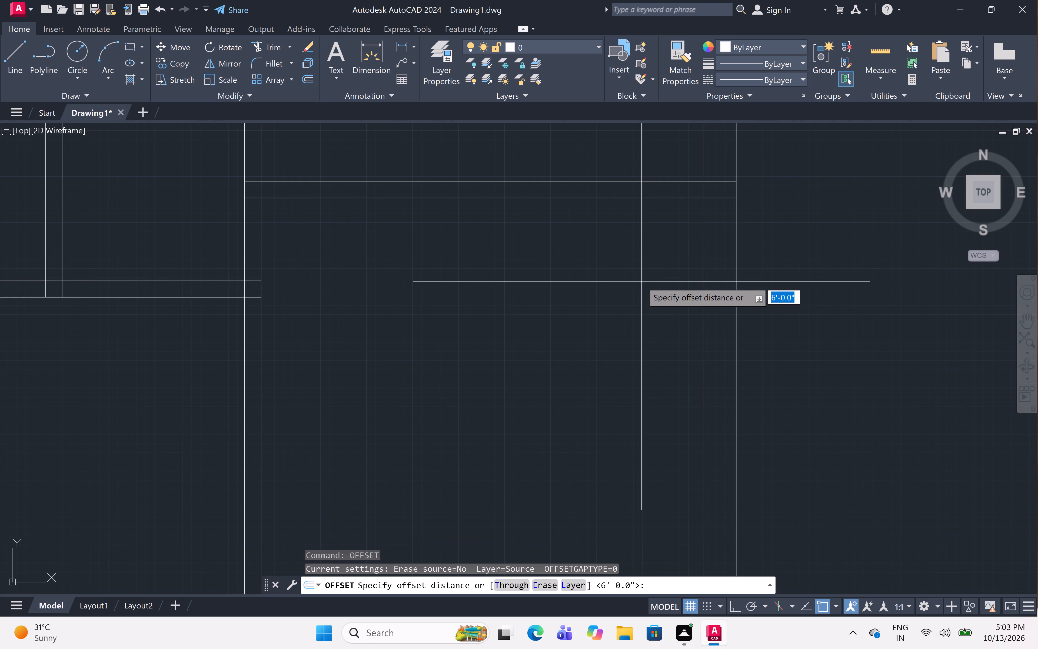
{"action": "key", "text": "4"}
{"action": "type", "text": "'"}
{"action": "key", "text": "space"}
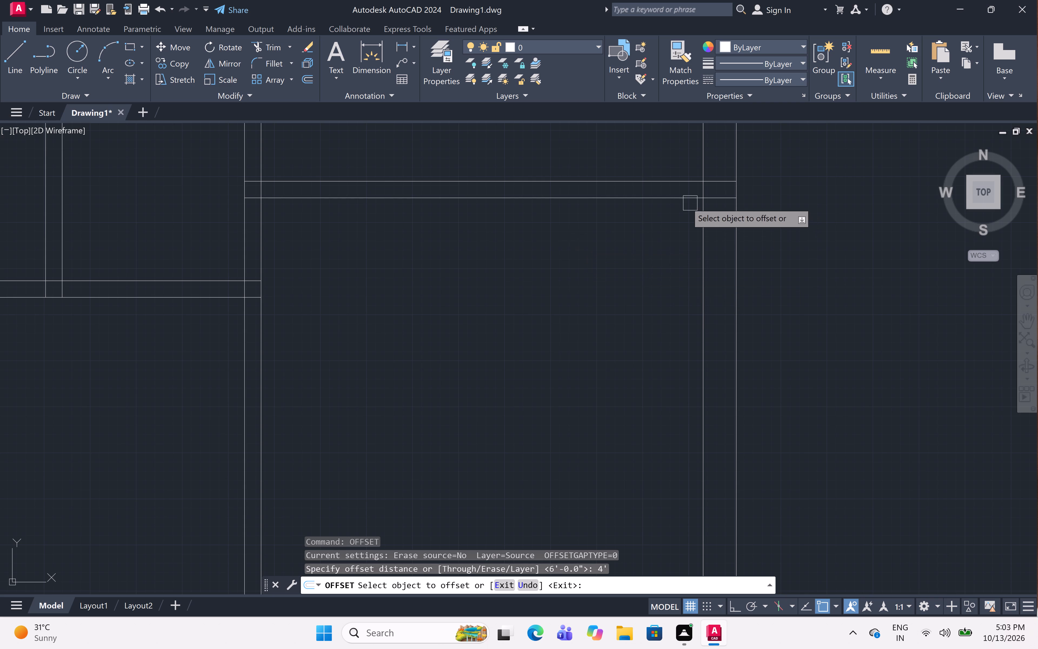
{"action": "left_click", "coordinate": [663, 200]}
{"action": "left_click", "coordinate": [660, 357]}
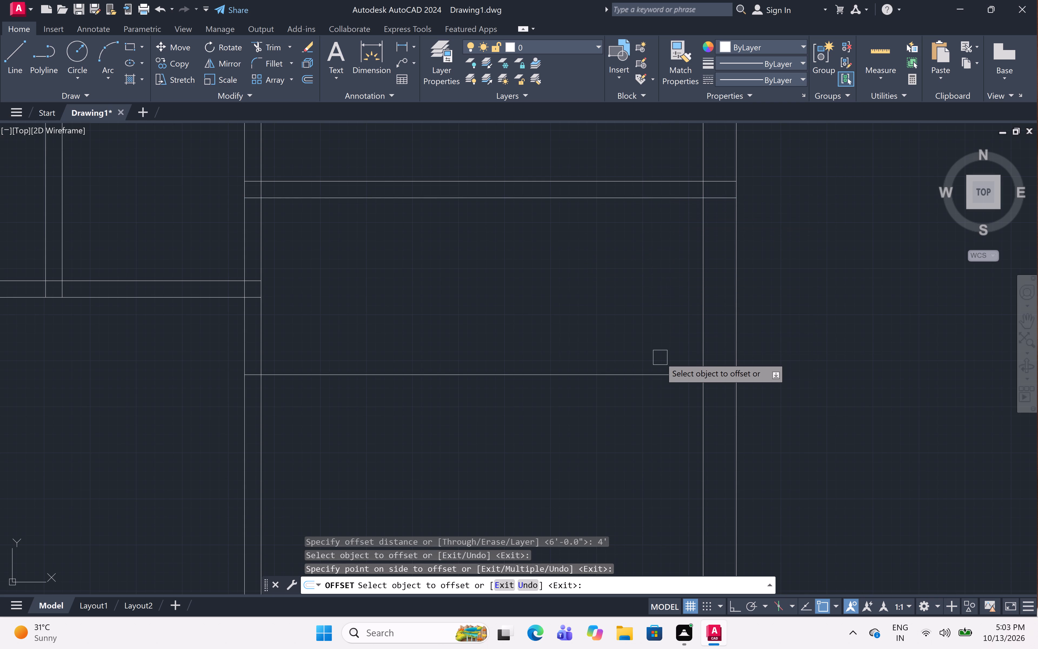
{"action": "key", "text": "space"}
Offset the newest horizontal line in the lower-right room 4.5" downward to form a second horizontal partition.
{"action": "key", "text": "space"}
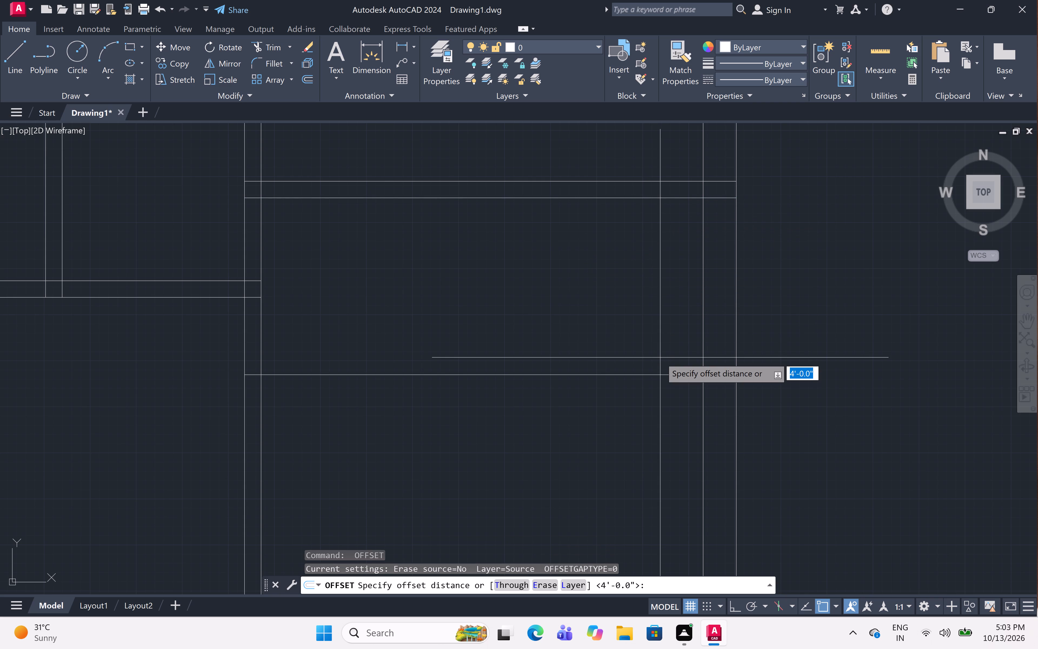
{"action": "type", "text": "6"}
{"action": "key", "text": "shift+quotedbl"}
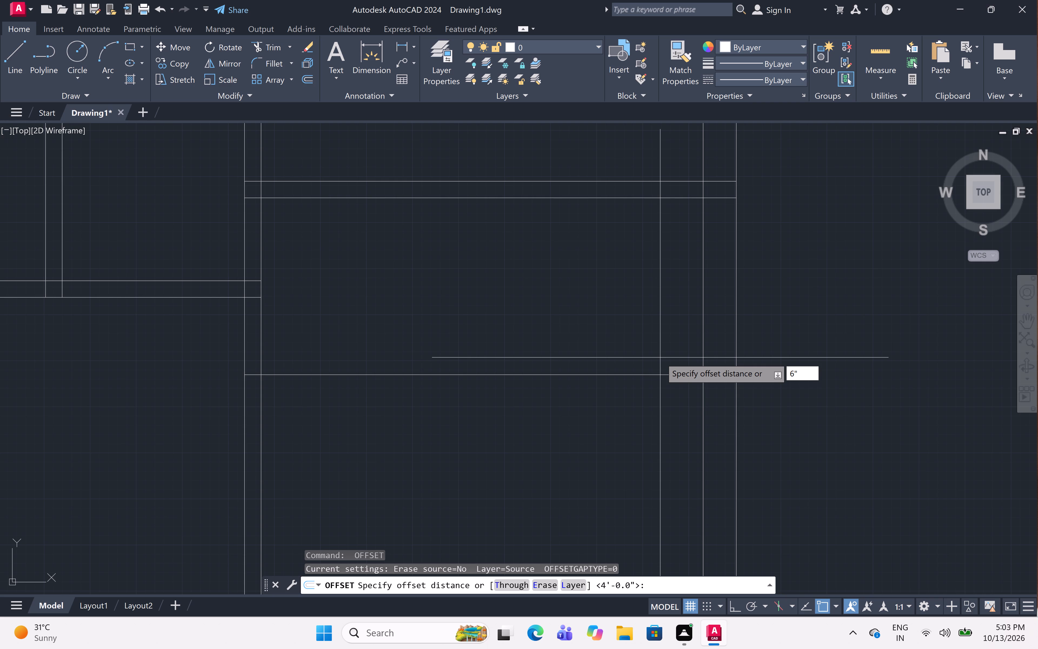
{"action": "key", "text": "BackSpace"}
{"action": "key", "text": "BackSpace"}
{"action": "type", "text": "4.5"}
{"action": "key", "text": "shift+quotedbl"}
{"action": "key", "text": "space"}
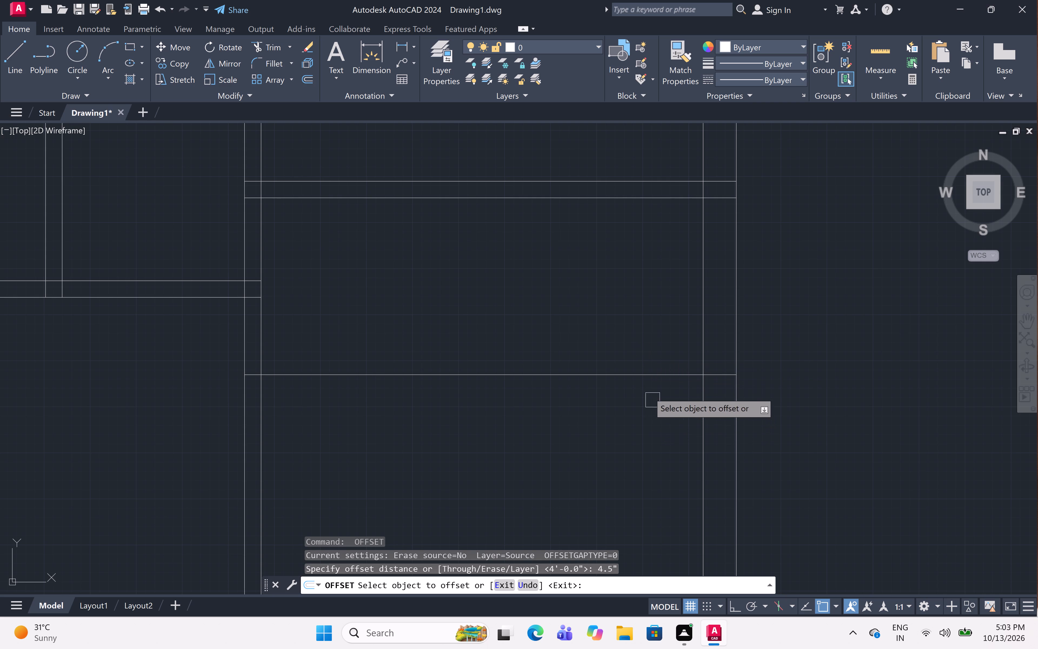
{"action": "left_click", "coordinate": [644, 369]}
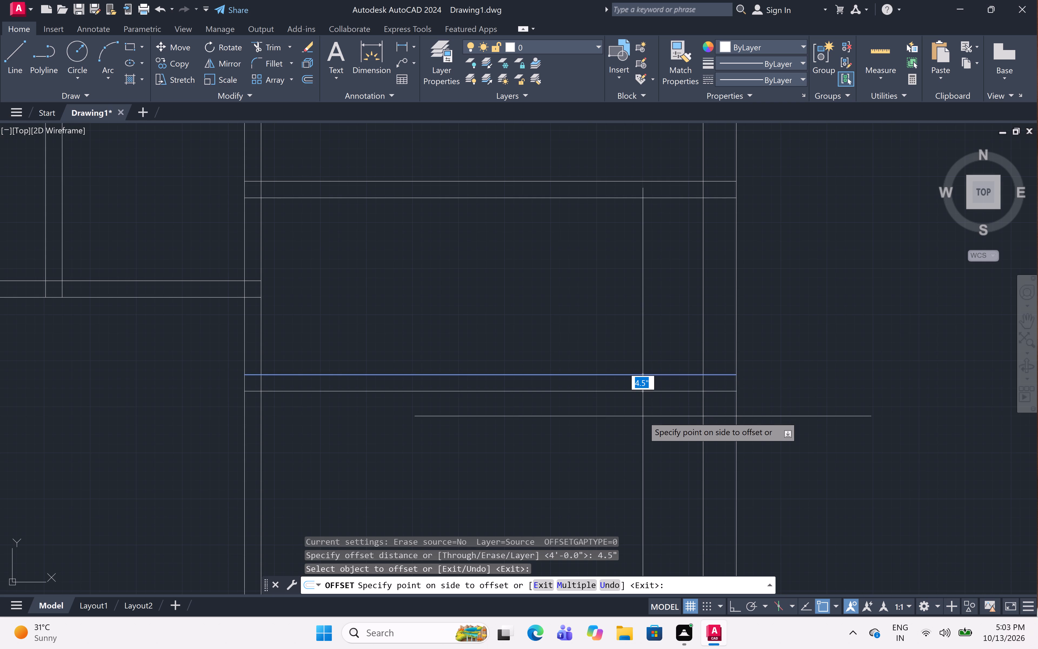
{"action": "left_click", "coordinate": [643, 416]}
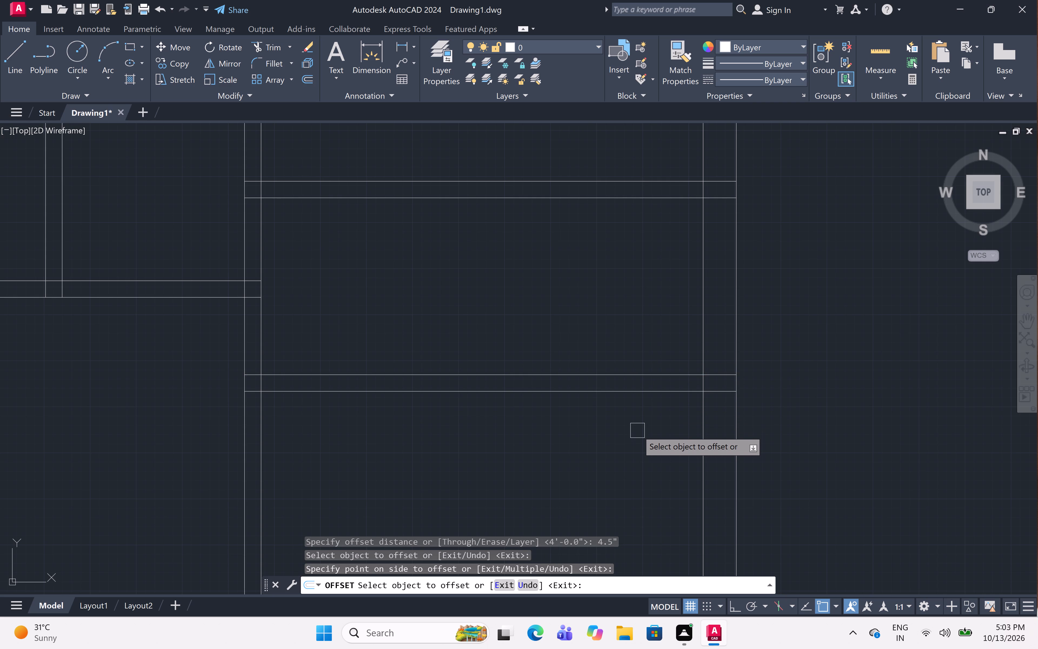
{"action": "left_click", "coordinate": [637, 431]}
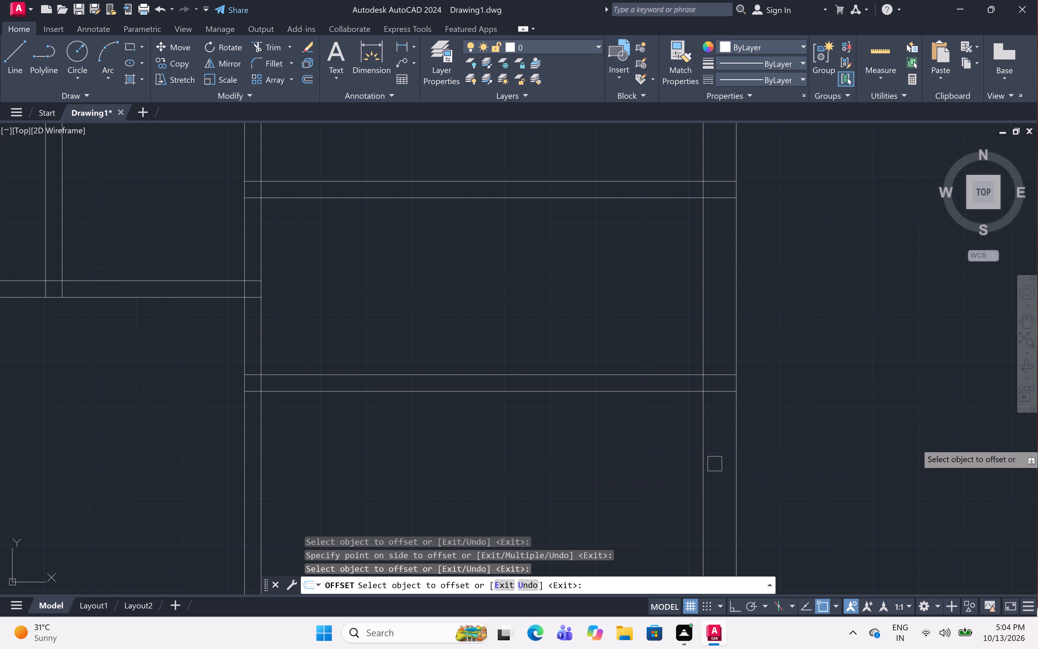
{"action": "scroll", "coordinate": [366, 301], "scroll_direction": "down", "scroll_amount": 3}
{"action": "middle_click_drag", "start_coordinate": [382, 288], "coordinate": [593, 303]}
{"action": "scroll", "coordinate": [589, 317], "scroll_direction": "up", "scroll_amount": 1}
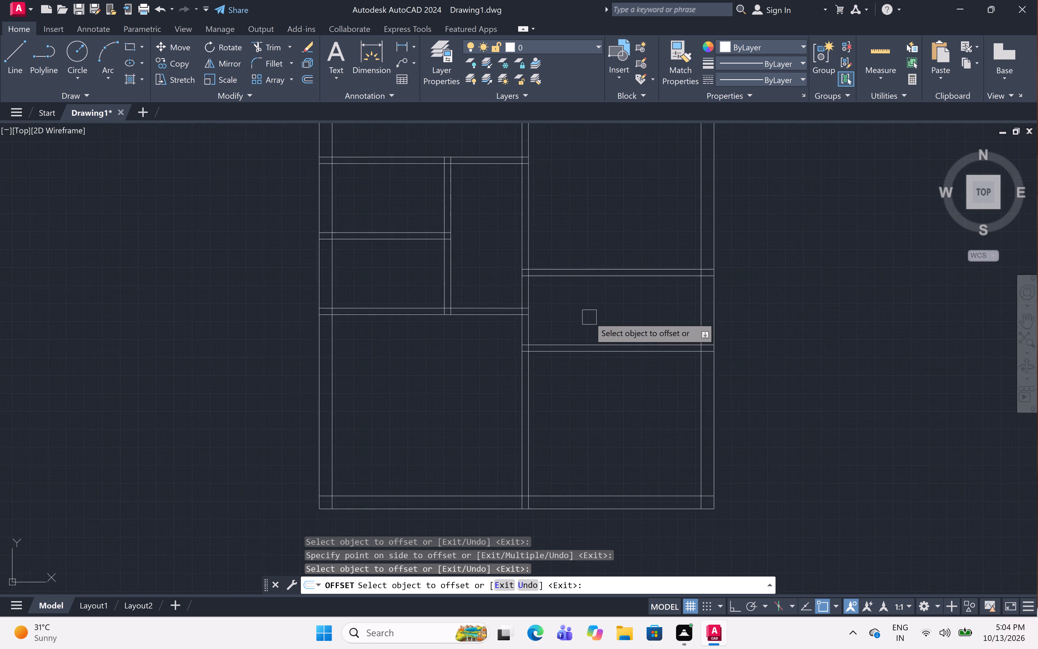
{"action": "scroll", "coordinate": [589, 317], "scroll_direction": "up", "scroll_amount": 1}
{"action": "middle_click_drag", "start_coordinate": [589, 317], "coordinate": [511, 386]}
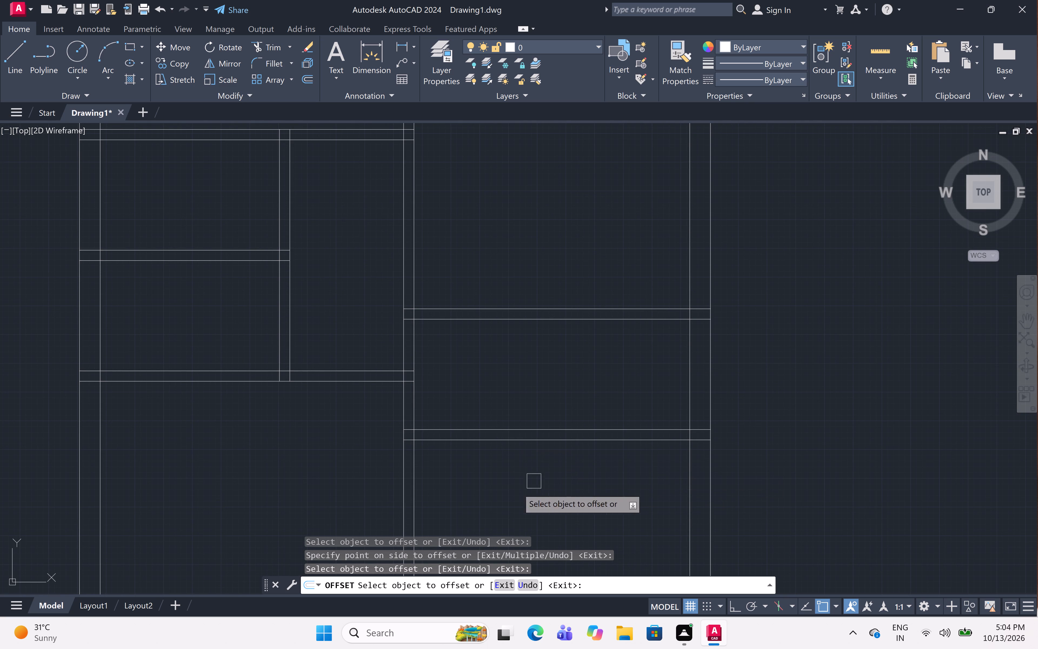
{"action": "key", "text": "Escape"}
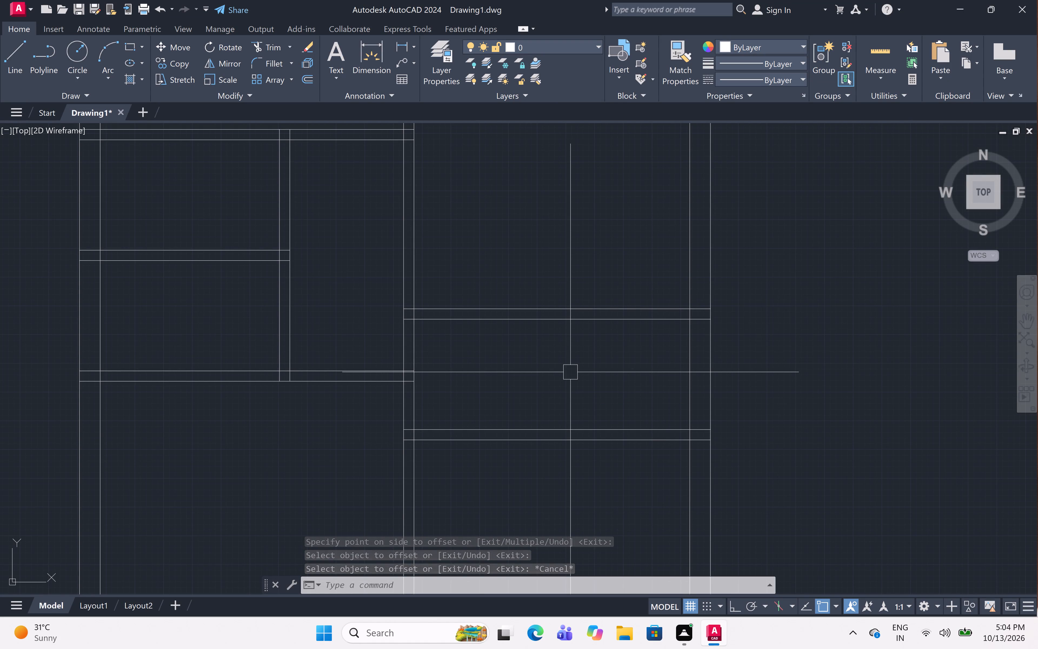
Offset the inner line of the right outer wall 6' to the left, into the right-side rooms.
{"action": "key", "text": "o"}
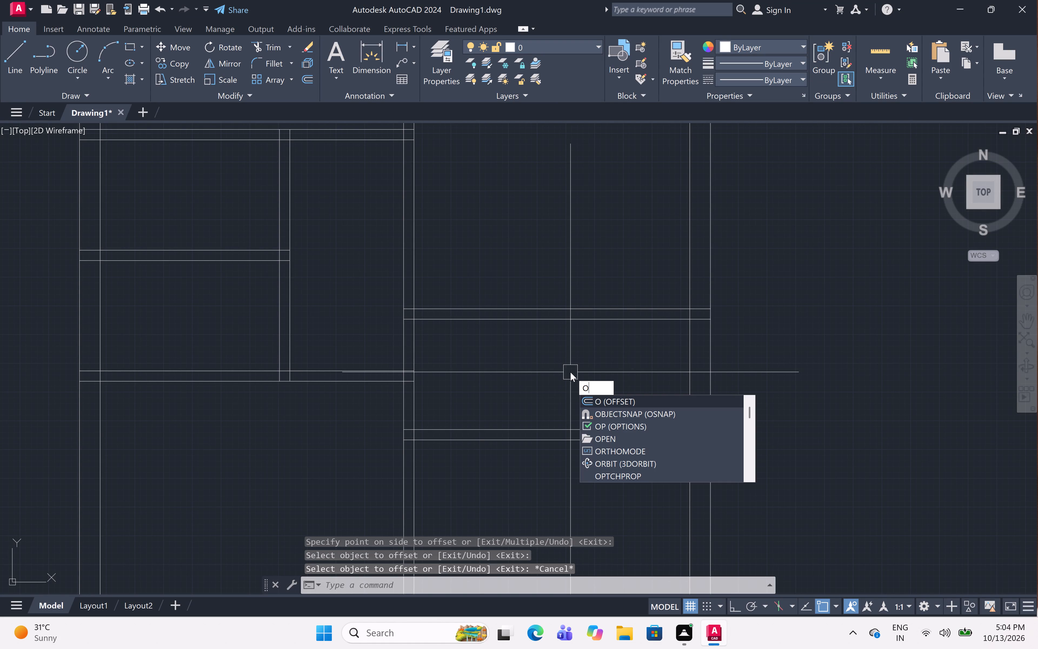
{"action": "key", "text": "f"}
{"action": "key", "text": "space"}
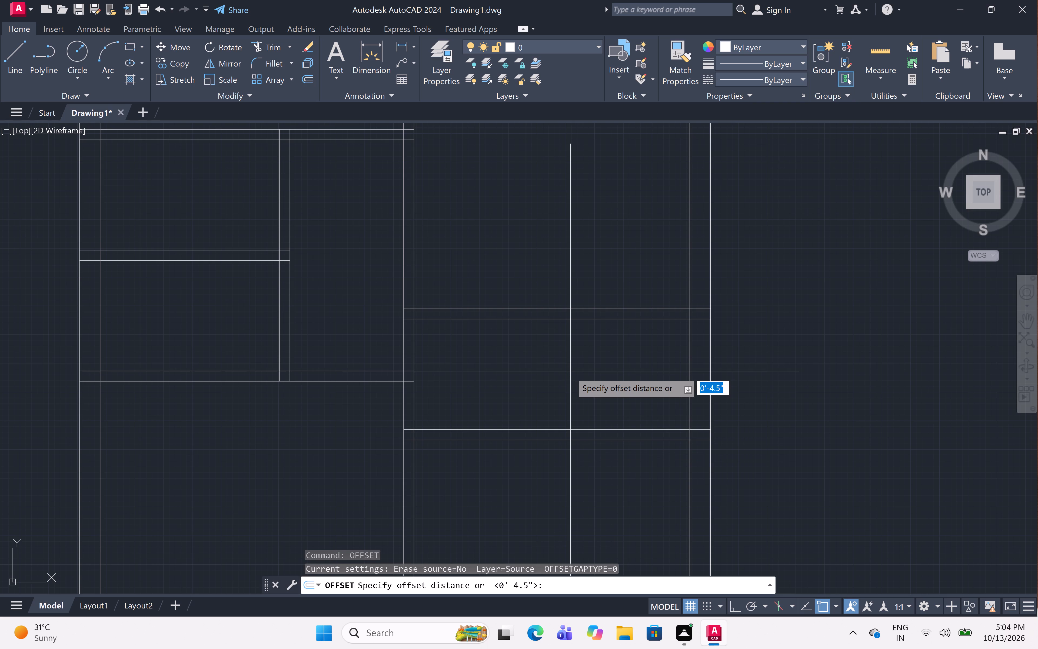
{"action": "type", "text": "6'"}
{"action": "key", "text": "space"}
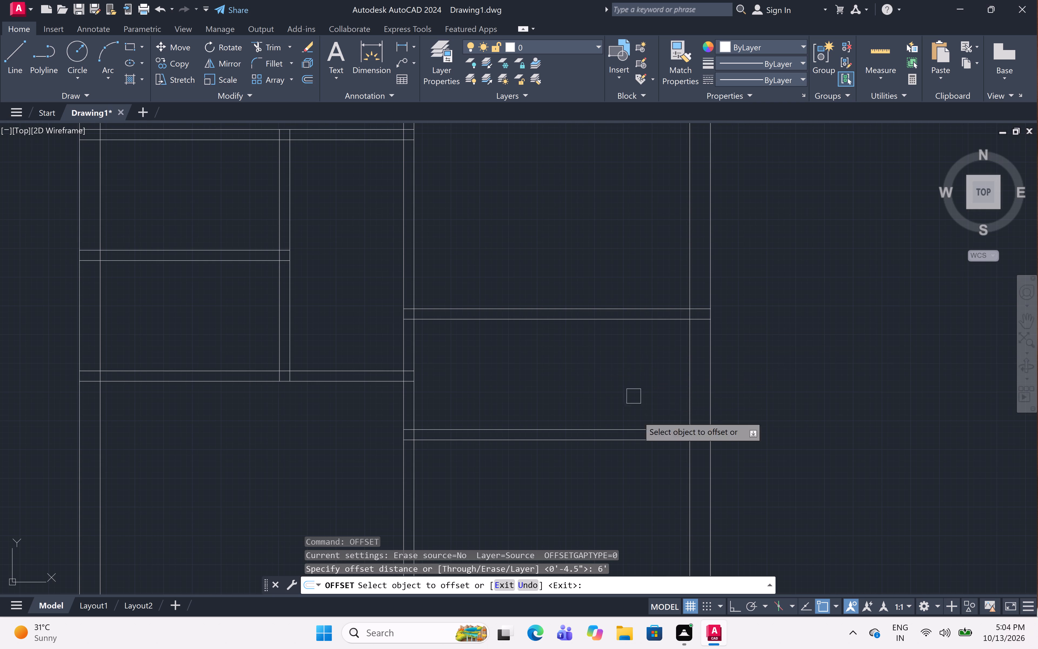
{"action": "left_click", "coordinate": [686, 406]}
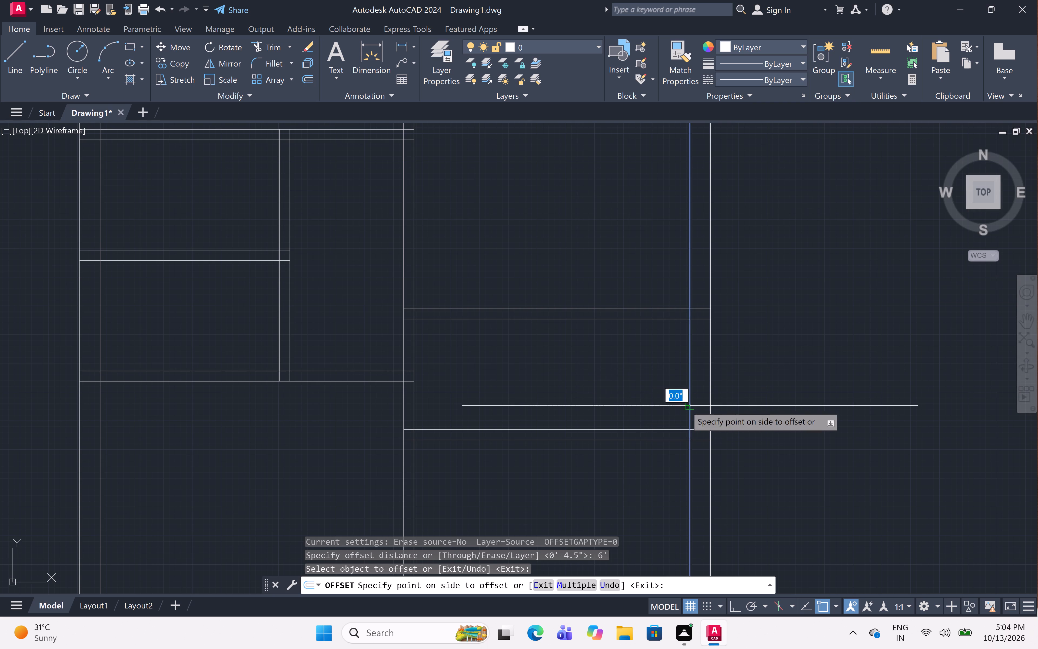
{"action": "left_click", "coordinate": [504, 430]}
{"action": "key", "text": "space"}
Offset the new vertical line 6" further left to give the vertical partition its thickness.
{"action": "key", "text": "space"}
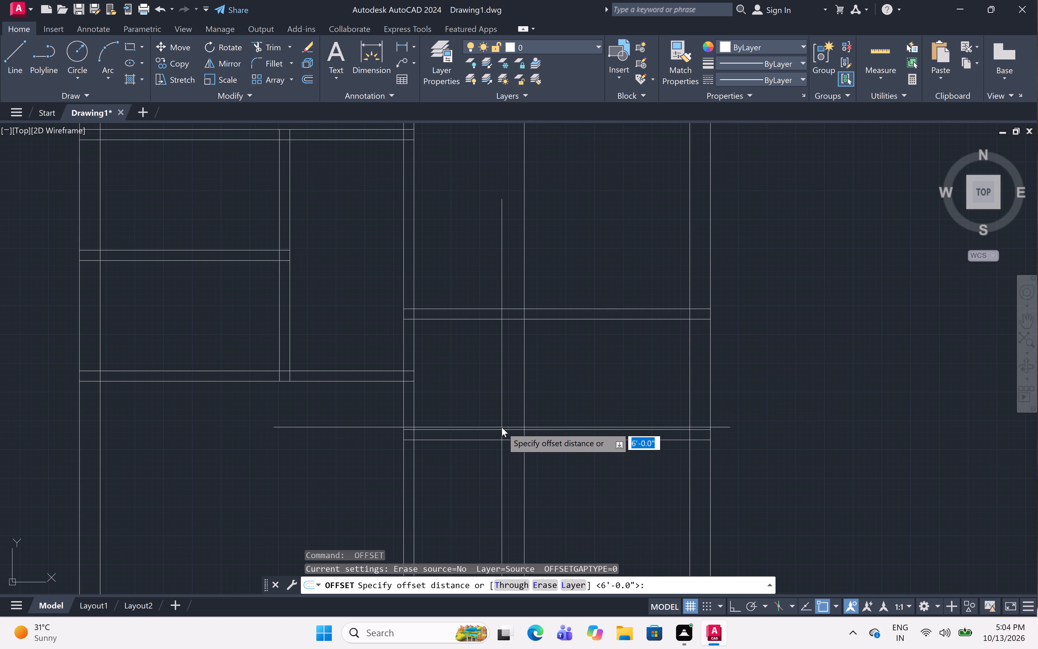
{"action": "key", "text": "6"}
{"action": "key", "text": "shift+quotedbl"}
{"action": "key", "text": "space"}
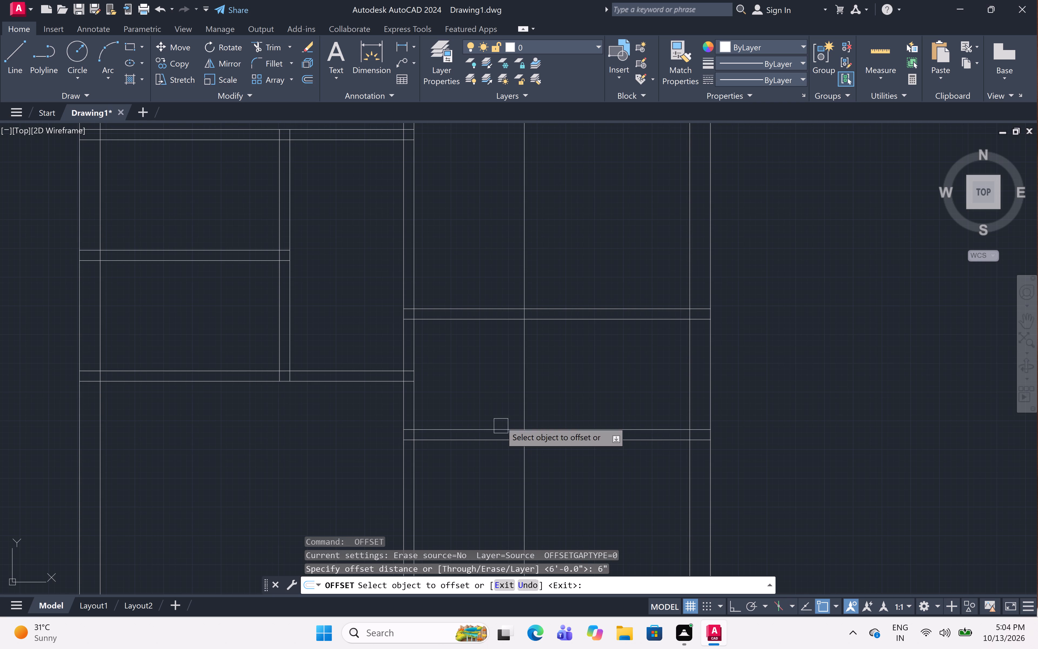
{"action": "left_click", "coordinate": [521, 404]}
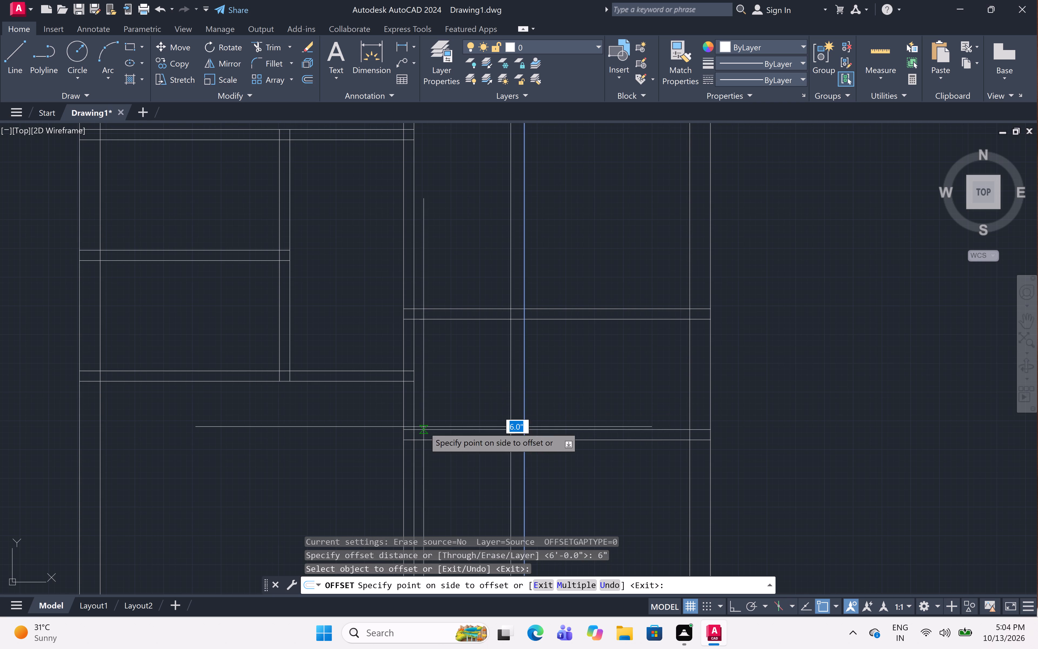
{"action": "left_click", "coordinate": [424, 427]}
{"action": "key", "text": "Escape"}
Trim both vertical partition lines above the upper and below the lower right-side horizontal partition.
{"action": "key", "text": "t"}
{"action": "key", "text": "r"}
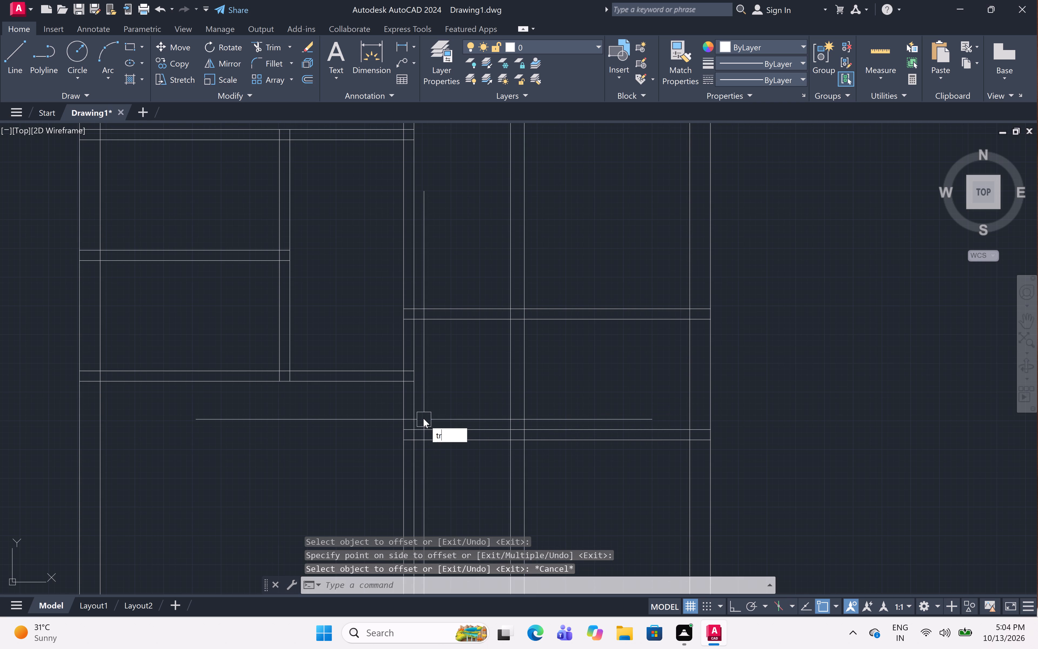
{"action": "key", "text": "space"}
{"action": "left_click", "coordinate": [480, 254]}
{"action": "left_click_drag", "start_coordinate": [569, 234], "coordinate": [570, 237]}
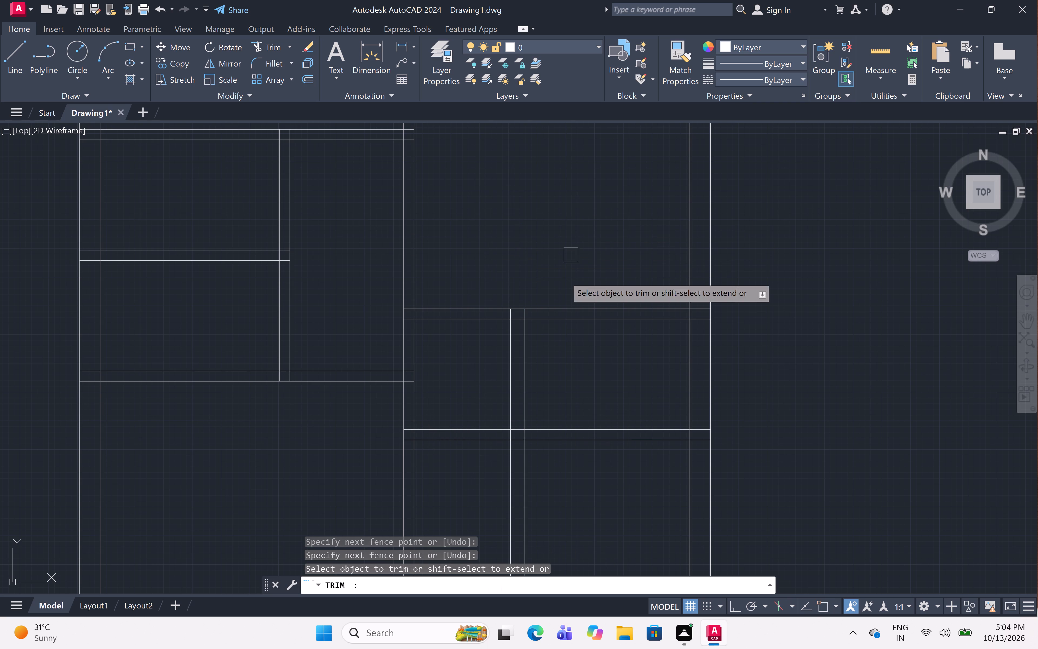
{"action": "left_click_drag", "start_coordinate": [468, 496], "coordinate": [478, 499]}
{"action": "left_click", "coordinate": [602, 480]}
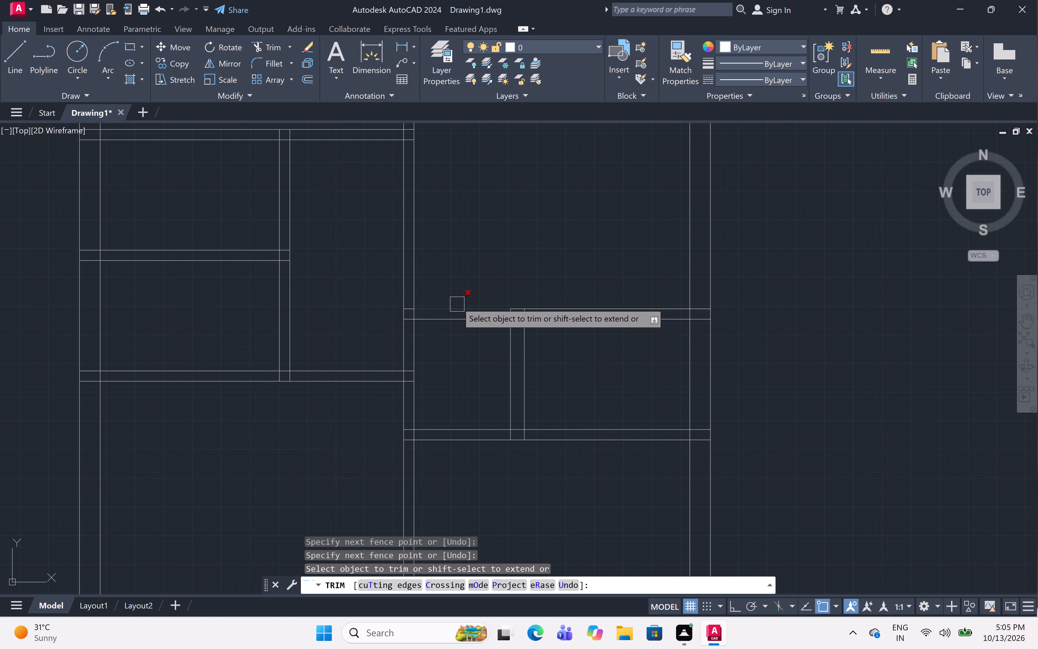
Trim both right-side horizontal partitions between the new vertical partition and the central wall, including the short pieces inside the central wall.
{"action": "left_click", "coordinate": [463, 286]}
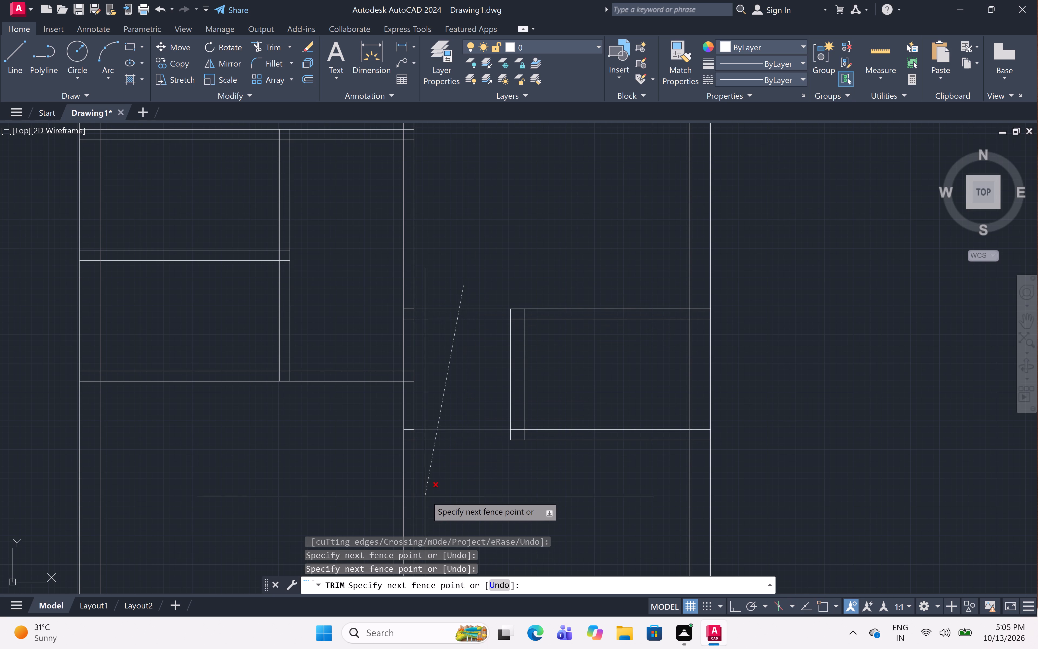
{"action": "left_click", "coordinate": [425, 494]}
{"action": "scroll", "coordinate": [402, 426], "scroll_direction": "up", "scroll_amount": 4}
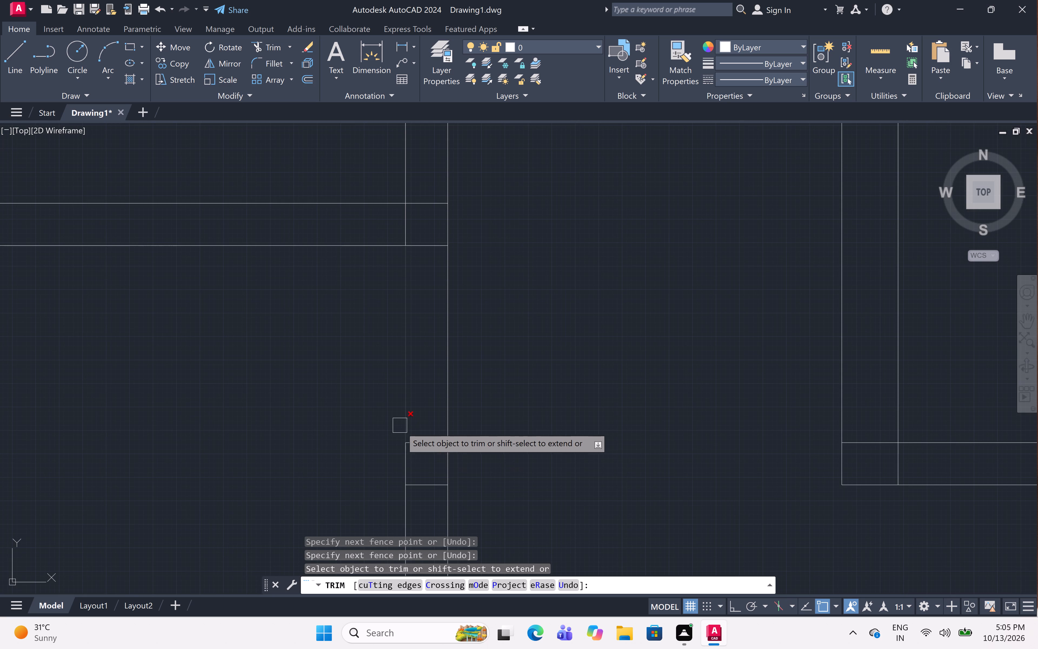
{"action": "left_click", "coordinate": [425, 426]}
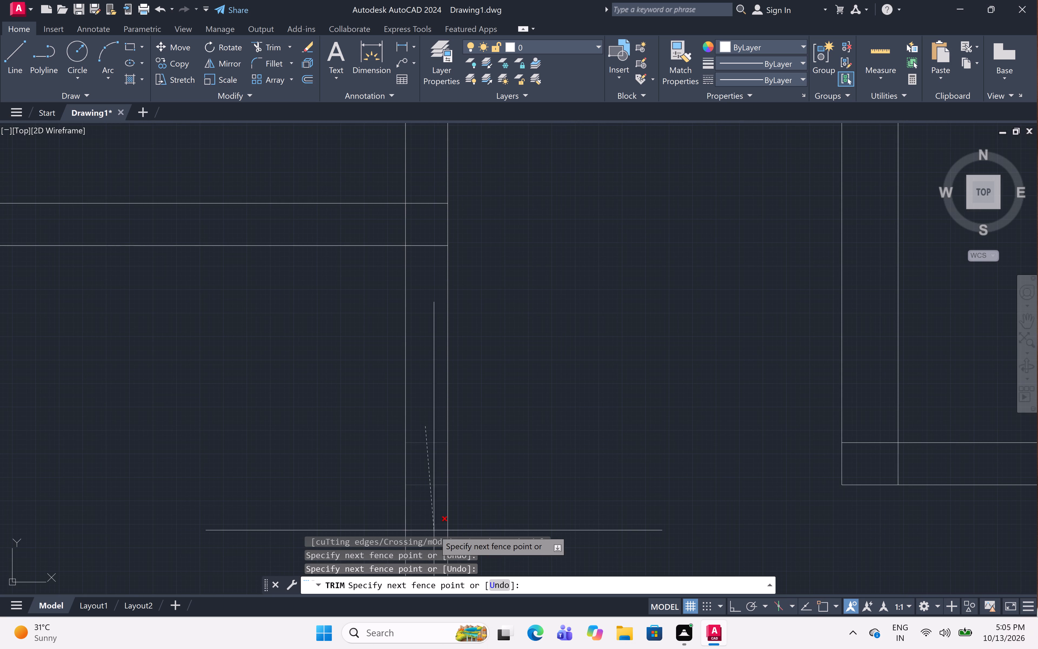
{"action": "left_click", "coordinate": [424, 511]}
{"action": "scroll", "coordinate": [414, 457], "scroll_direction": "down", "scroll_amount": 6}
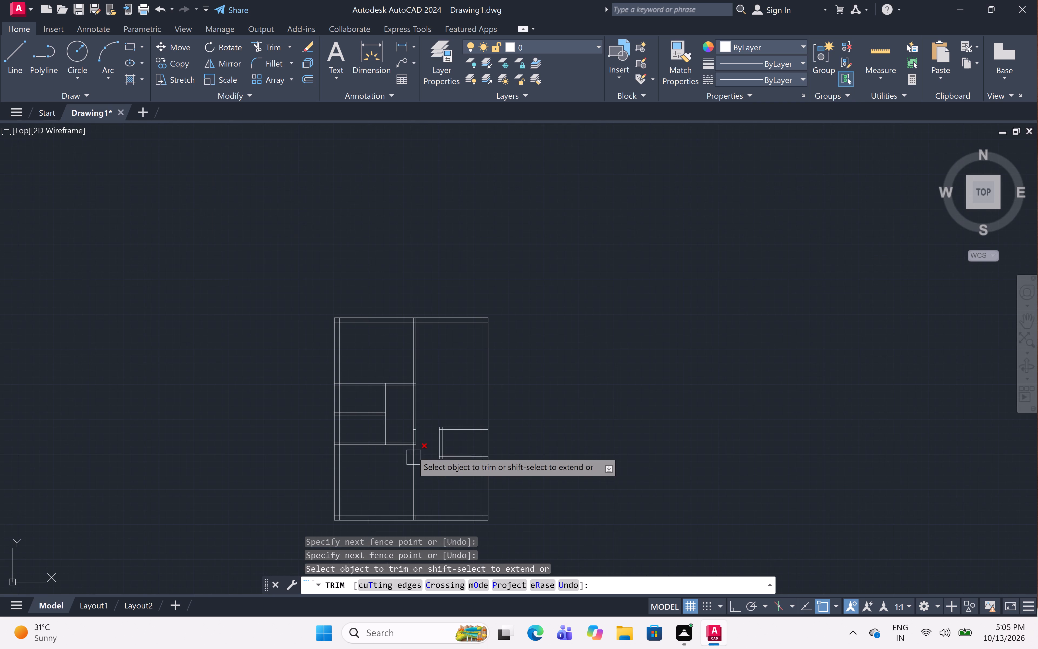
{"action": "scroll", "coordinate": [417, 433], "scroll_direction": "up", "scroll_amount": 6}
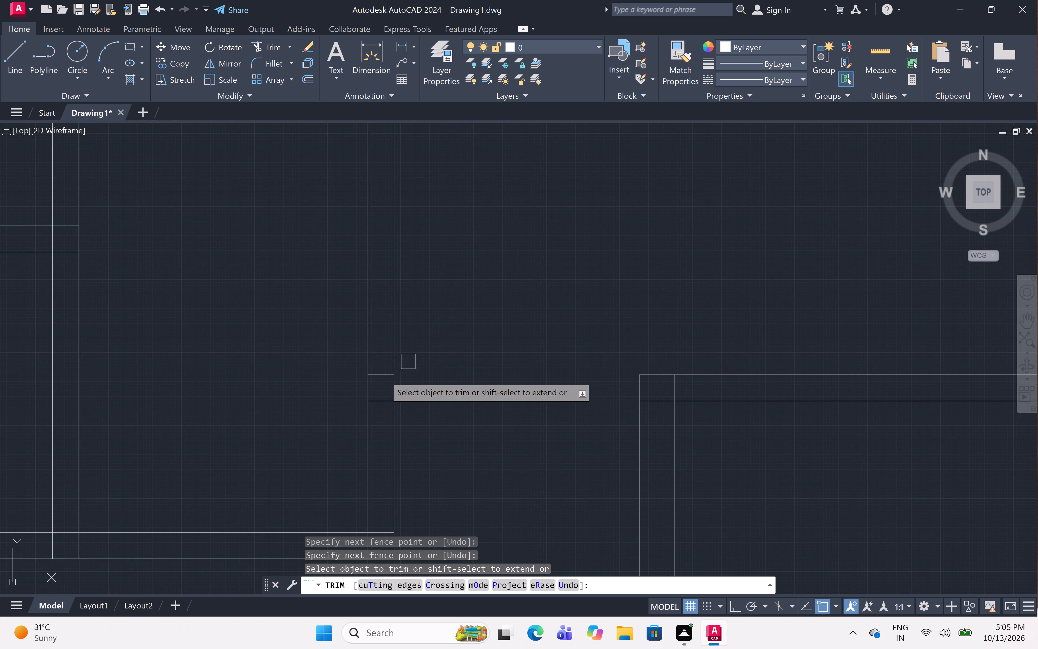
{"action": "left_click", "coordinate": [375, 377]}
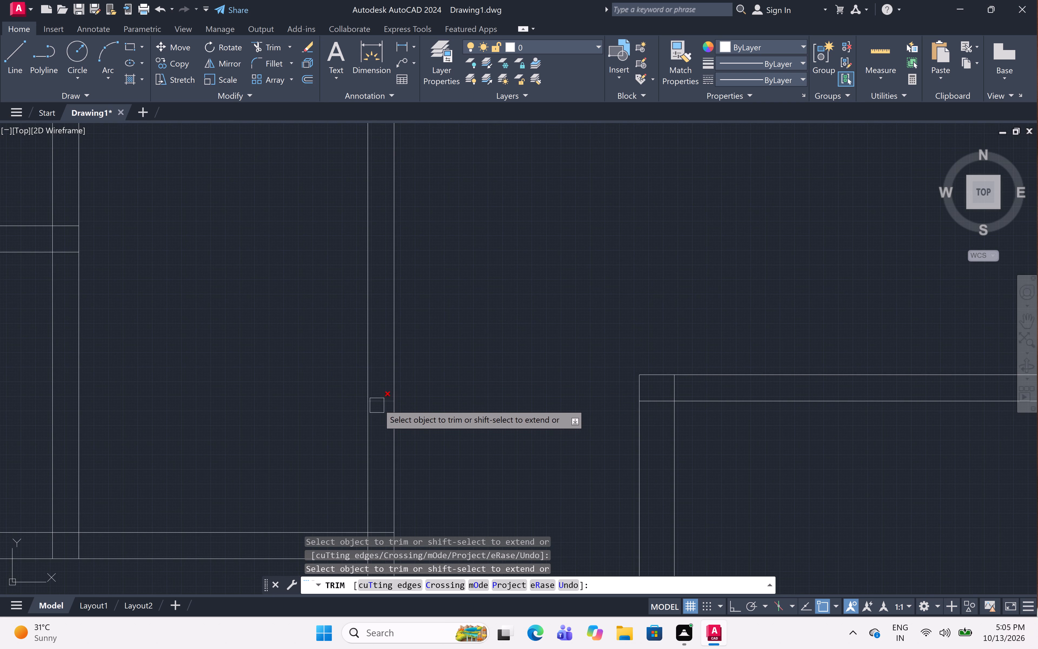
{"action": "left_click", "coordinate": [378, 404]}
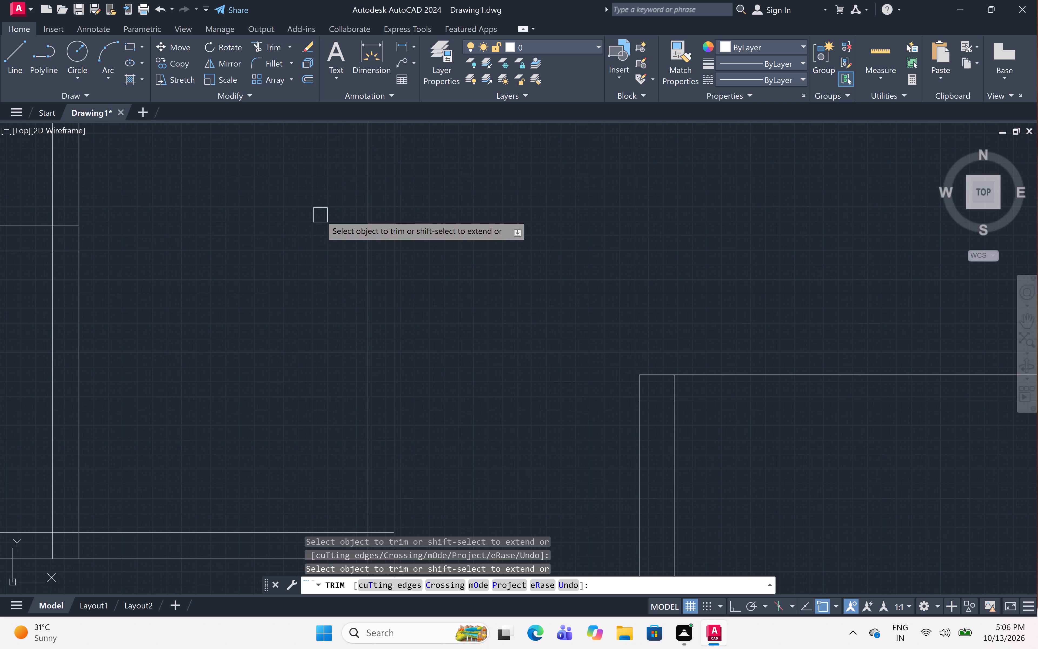
{"action": "scroll", "coordinate": [382, 279], "scroll_direction": "down", "scroll_amount": 2}
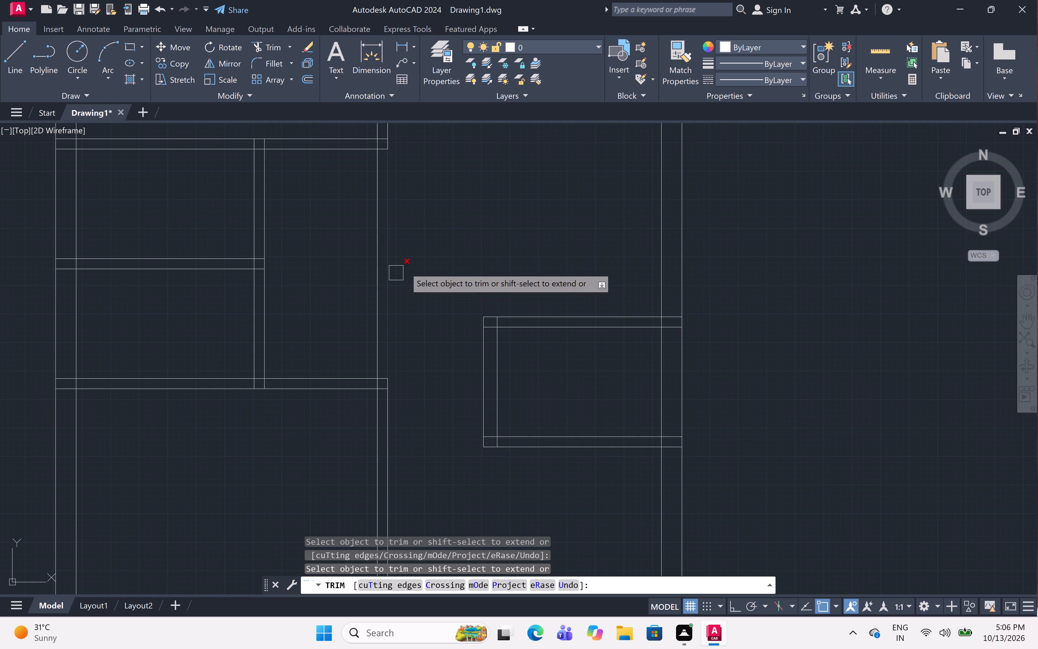
{"action": "scroll", "coordinate": [454, 234], "scroll_direction": "down", "scroll_amount": 1}
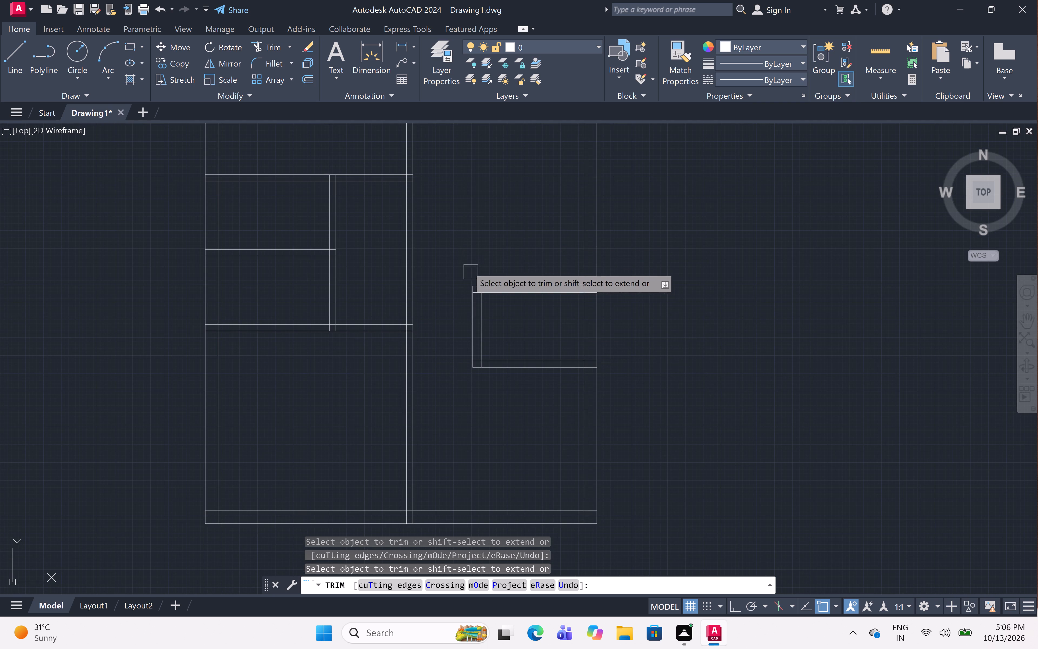
{"action": "middle_click_drag", "start_coordinate": [454, 242], "coordinate": [453, 291]}
{"action": "scroll", "coordinate": [454, 288], "scroll_direction": "down", "scroll_amount": 1}
{"action": "middle_click_drag", "start_coordinate": [454, 286], "coordinate": [453, 313]}
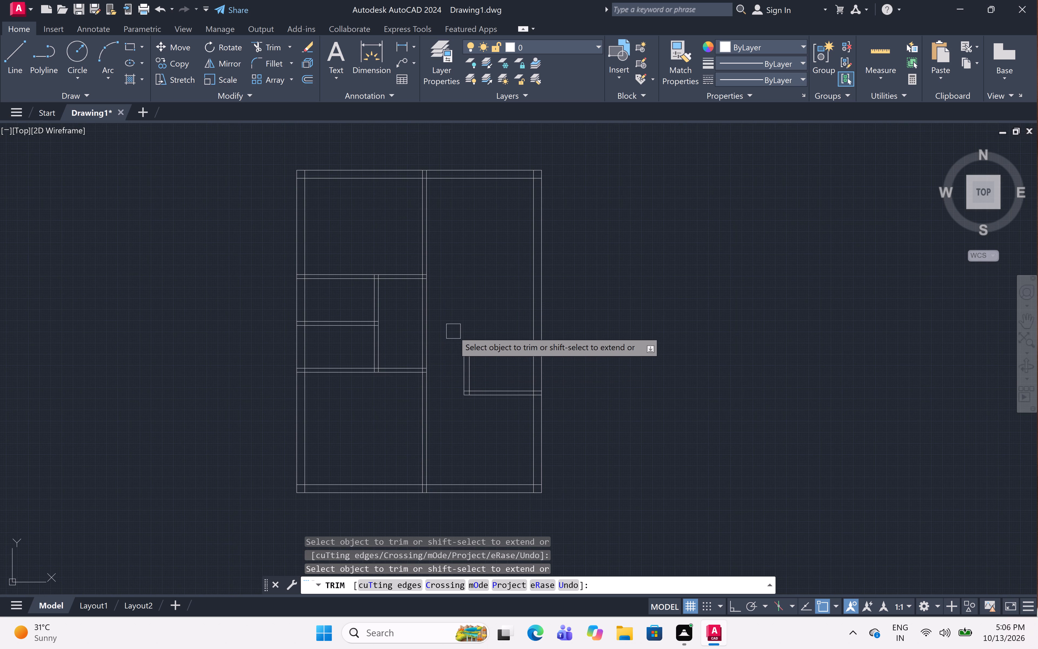
{"action": "key", "text": "Escape"}
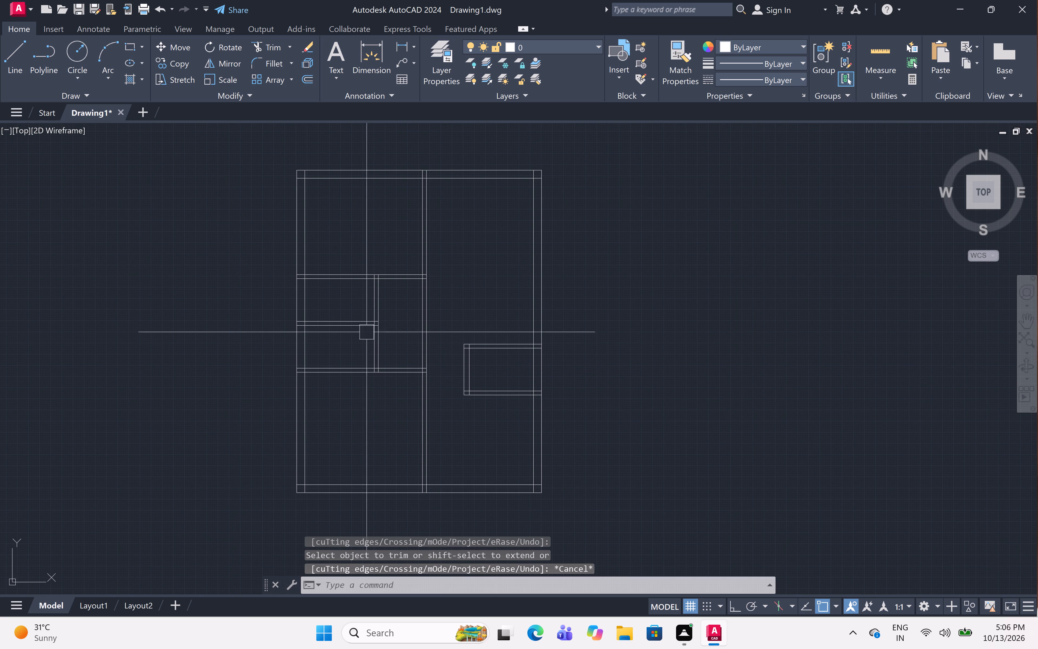
Examine the whole floor plan to check the layout of walls, partitions and the small right-side room.
{"action": "middle_click_drag", "start_coordinate": [393, 279], "coordinate": [463, 263]}
{"action": "scroll", "coordinate": [463, 269], "scroll_direction": "up", "scroll_amount": 1}
{"action": "middle_click_drag", "start_coordinate": [463, 269], "coordinate": [471, 320]}
{"action": "scroll", "coordinate": [471, 320], "scroll_direction": "down", "scroll_amount": 1}
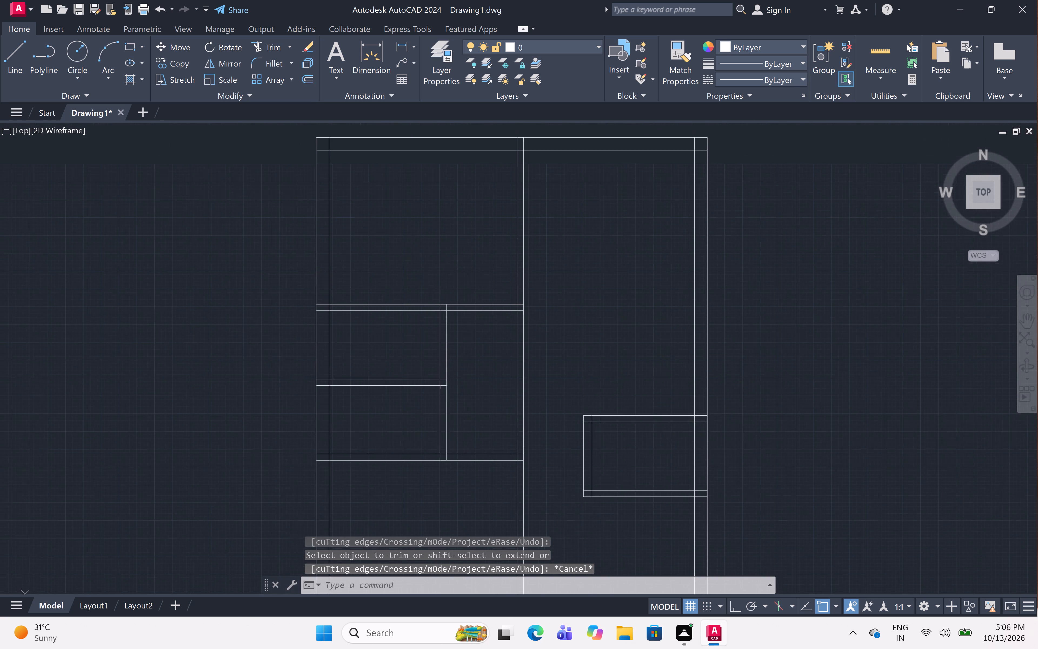
{"action": "scroll", "coordinate": [471, 315], "scroll_direction": "down", "scroll_amount": 1}
{"action": "middle_click_drag", "start_coordinate": [471, 307], "coordinate": [492, 323]}
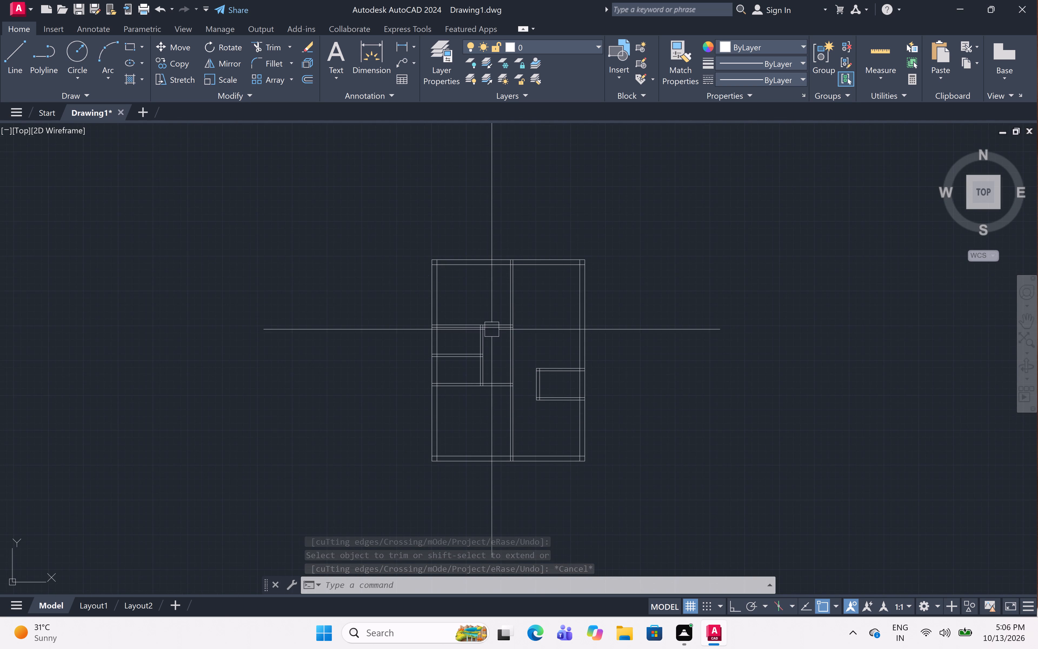
{"action": "scroll", "coordinate": [492, 338], "scroll_direction": "up", "scroll_amount": 1}
{"action": "middle_click_drag", "start_coordinate": [492, 338], "coordinate": [505, 311]}
{"action": "middle_click", "coordinate": [505, 311]}
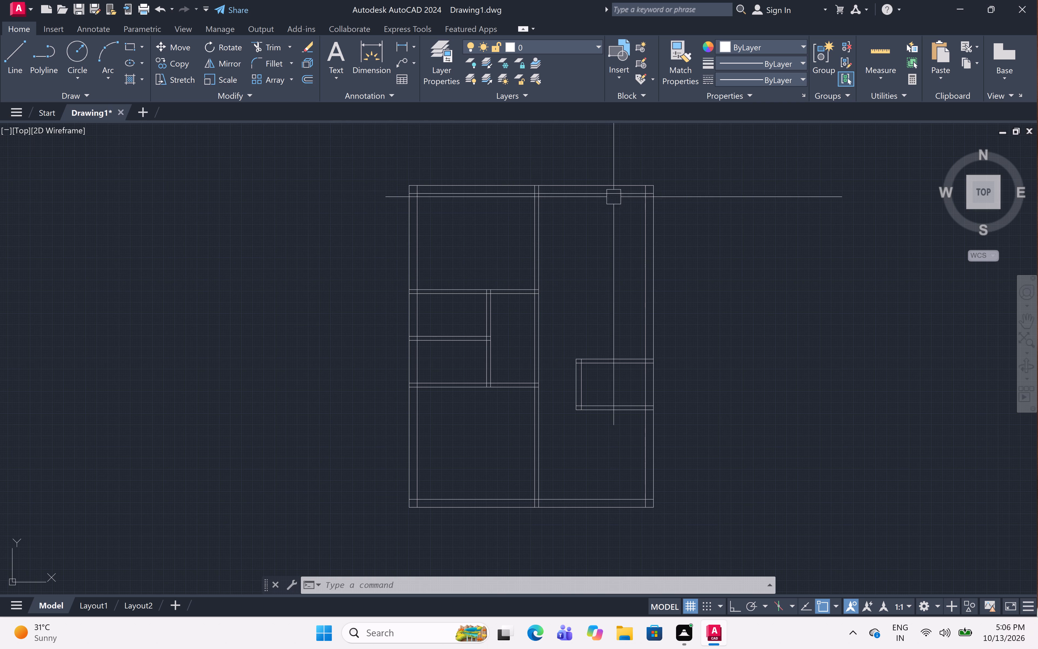
Examine the floor plan's upper rooms and top outer wall, down to the wall junction at the plan's upper-left corner.
{"action": "scroll", "coordinate": [630, 171], "scroll_direction": "down", "scroll_amount": 1}
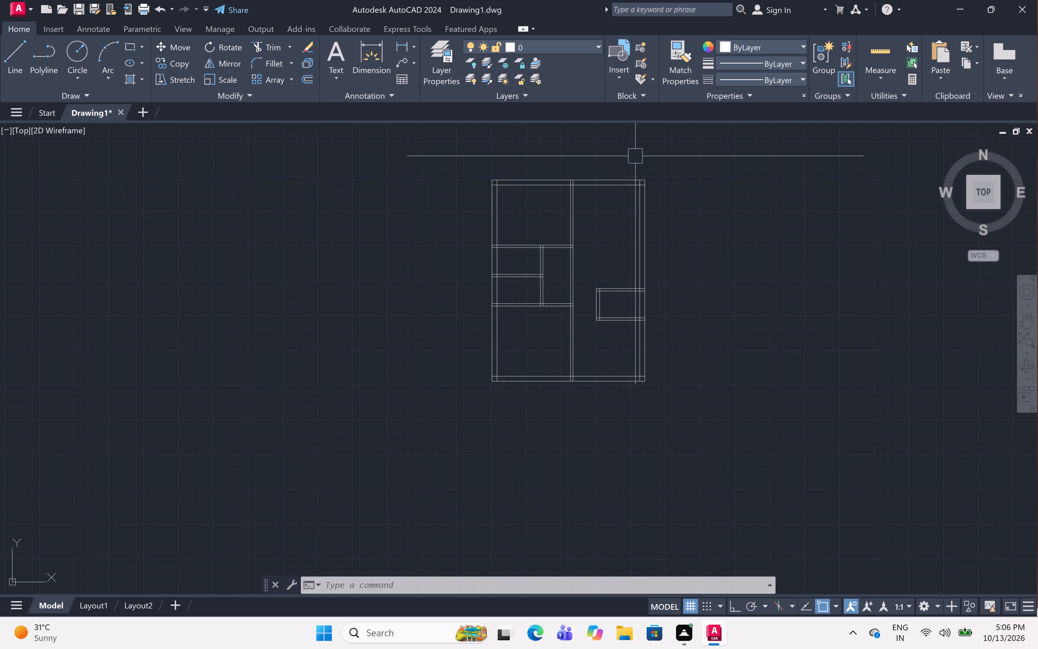
{"action": "middle_click_drag", "start_coordinate": [612, 219], "coordinate": [602, 274]}
{"action": "scroll", "coordinate": [602, 274], "scroll_direction": "up", "scroll_amount": 2}
{"action": "middle_click_drag", "start_coordinate": [602, 272], "coordinate": [601, 278]}
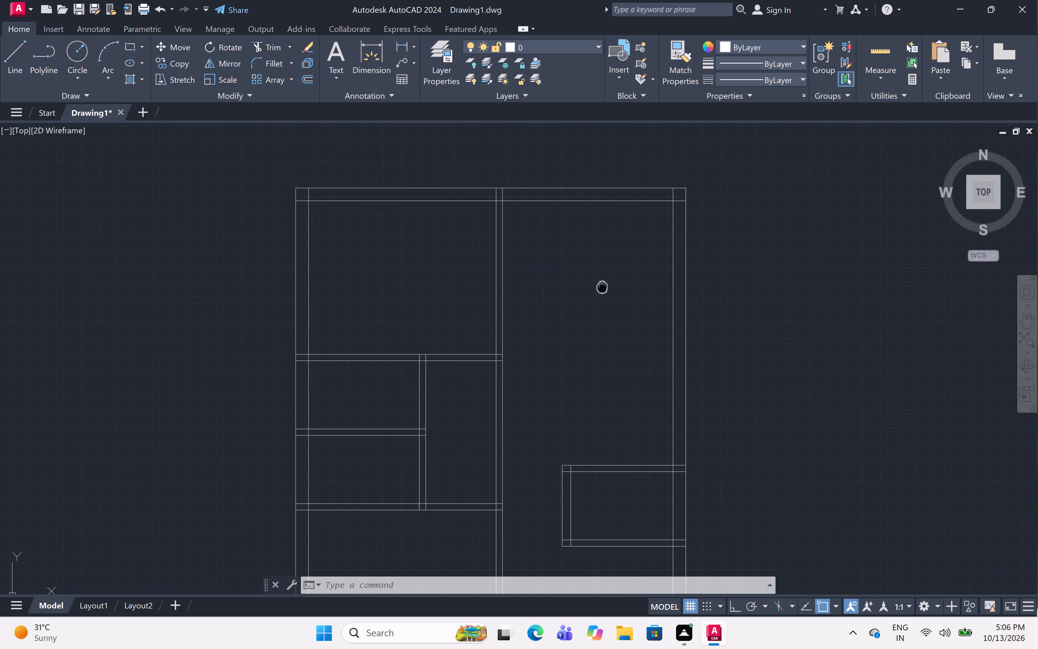
{"action": "middle_click_drag", "start_coordinate": [601, 278], "coordinate": [610, 256]}
{"action": "middle_click_drag", "start_coordinate": [407, 267], "coordinate": [414, 298]}
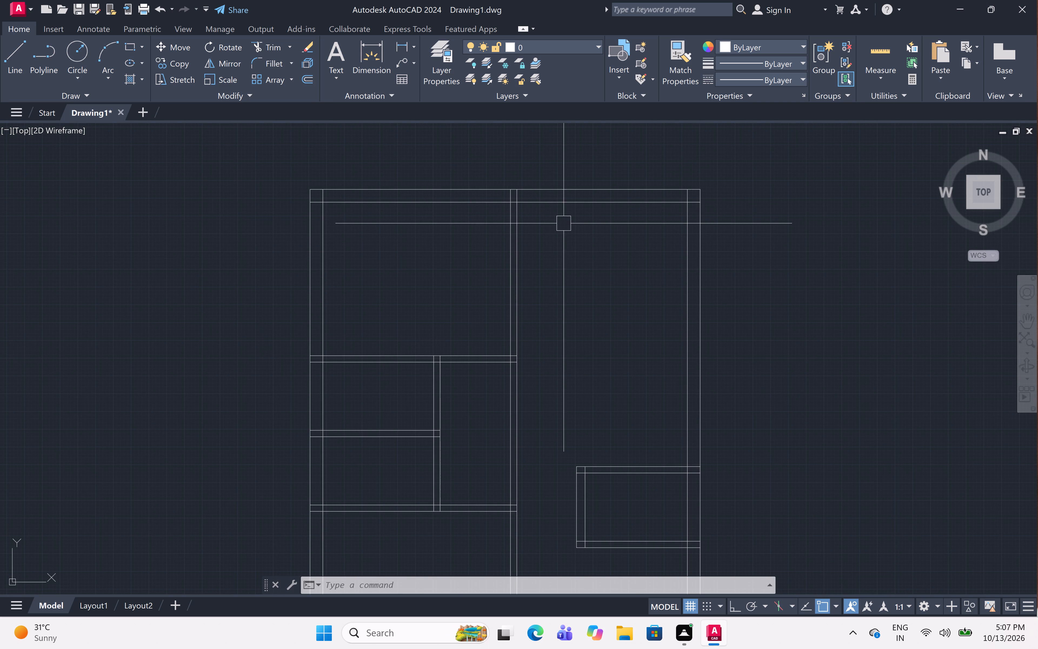
{"action": "scroll", "coordinate": [562, 199], "scroll_direction": "down", "scroll_amount": 1}
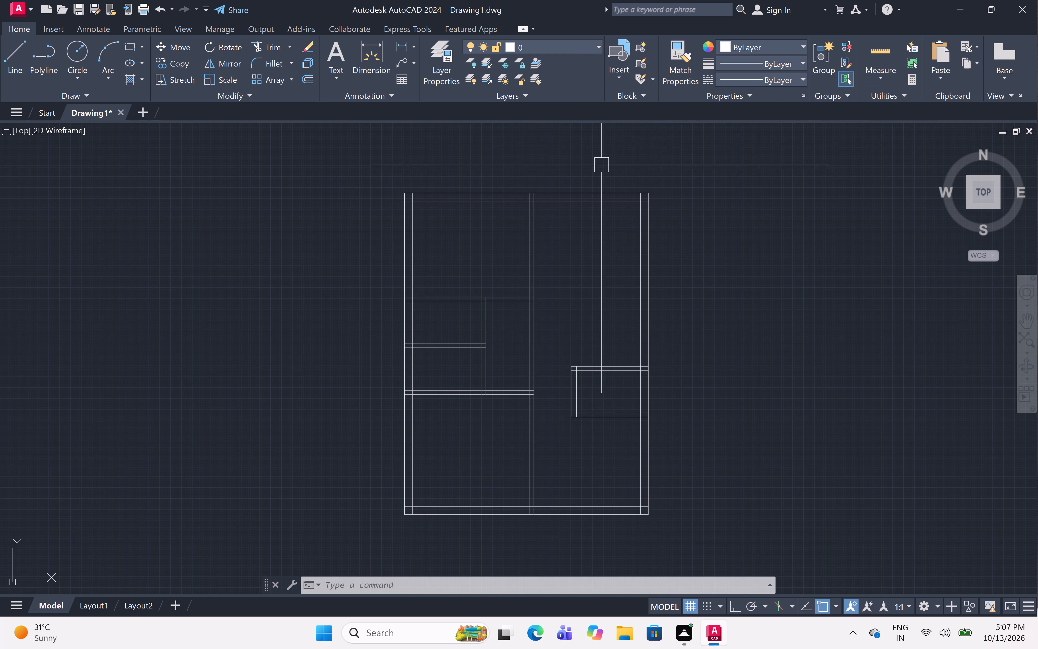
{"action": "scroll", "coordinate": [602, 163], "scroll_direction": "up", "scroll_amount": 1}
{"action": "middle_click_drag", "start_coordinate": [602, 163], "coordinate": [659, 133]}
{"action": "scroll", "coordinate": [629, 171], "scroll_direction": "up", "scroll_amount": 1}
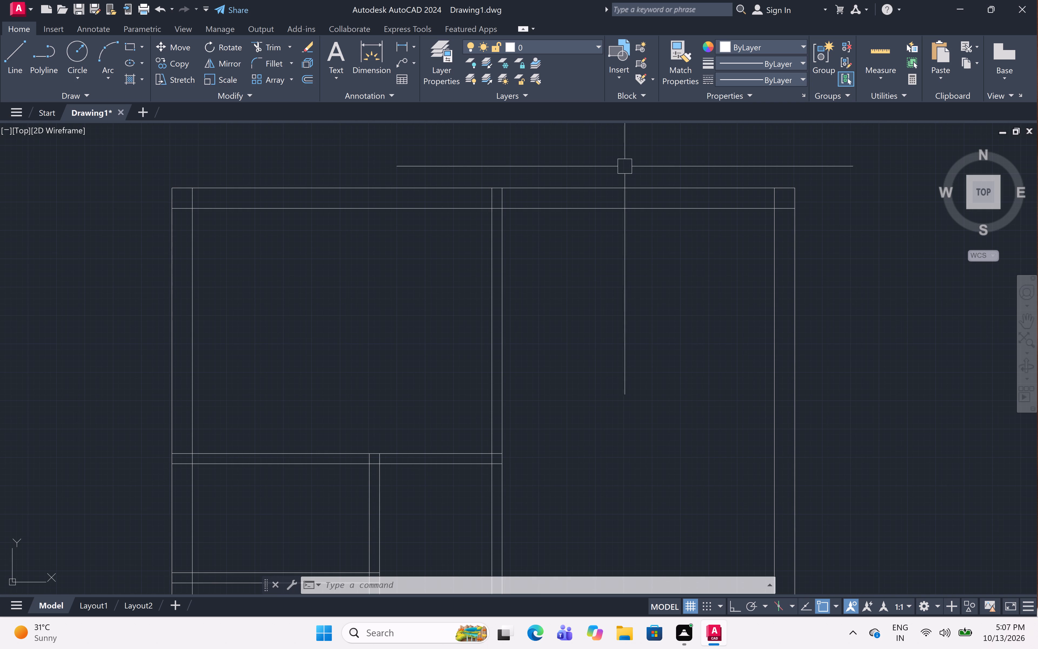
{"action": "scroll", "coordinate": [535, 207], "scroll_direction": "down", "scroll_amount": 1}
{"action": "middle_click_drag", "start_coordinate": [535, 207], "coordinate": [573, 147]}
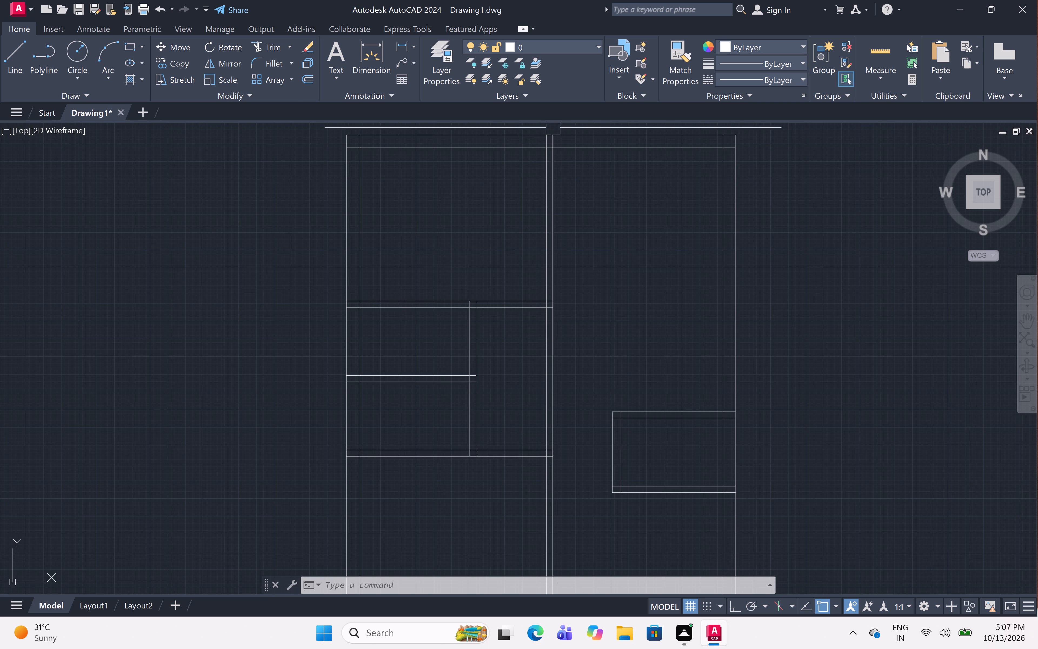
{"action": "middle_click_drag", "start_coordinate": [403, 215], "coordinate": [407, 254]}
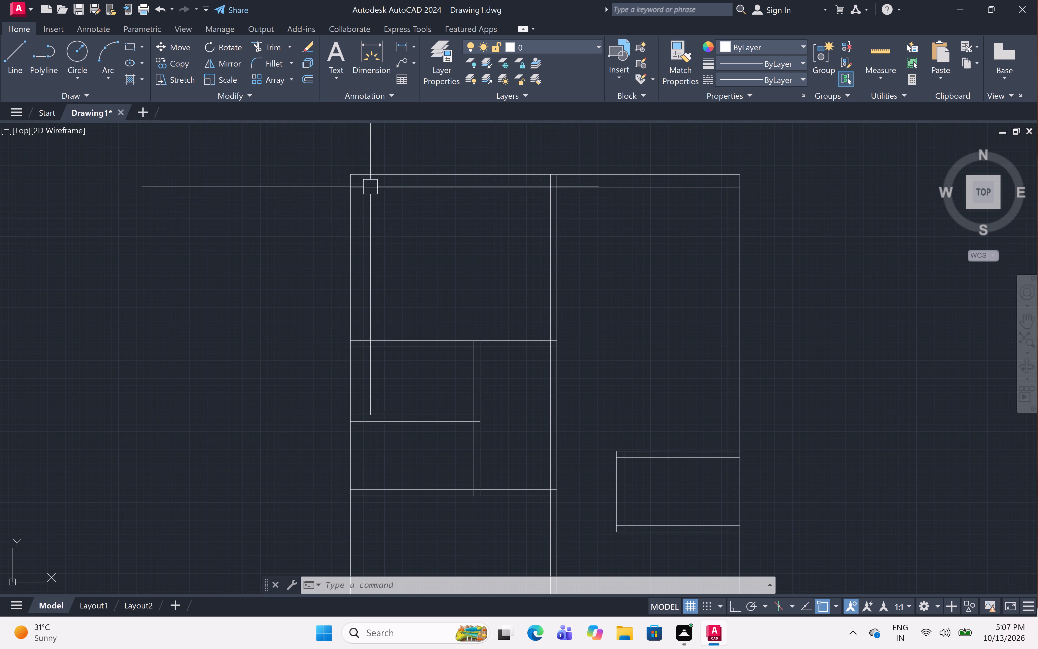
{"action": "scroll", "coordinate": [358, 176], "scroll_direction": "up", "scroll_amount": 3}
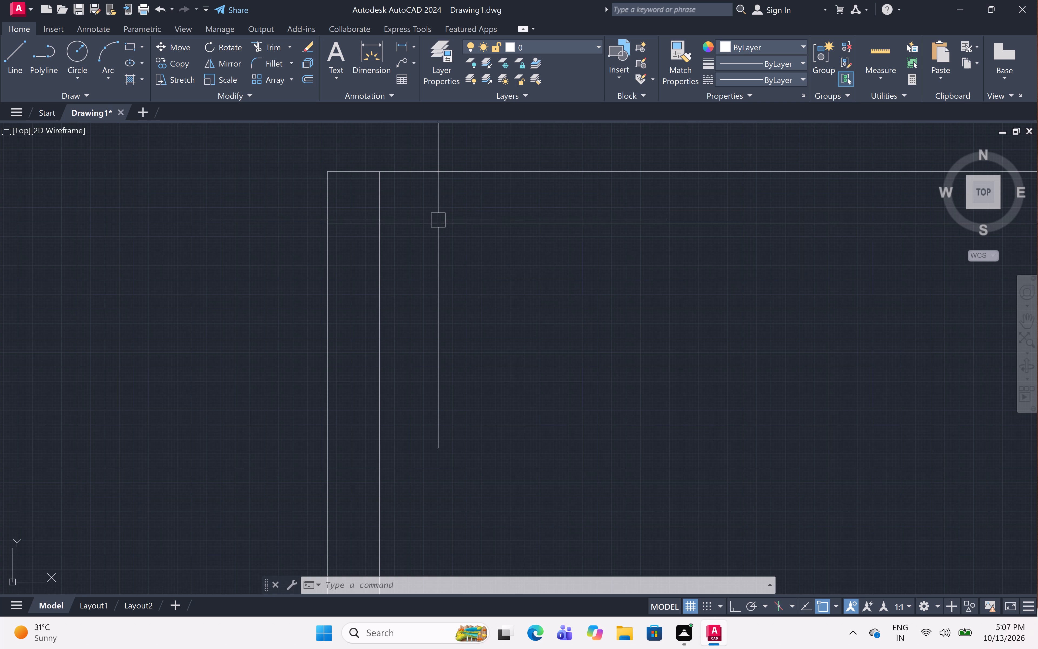
{"action": "middle_click_drag", "start_coordinate": [438, 220], "coordinate": [427, 246]}
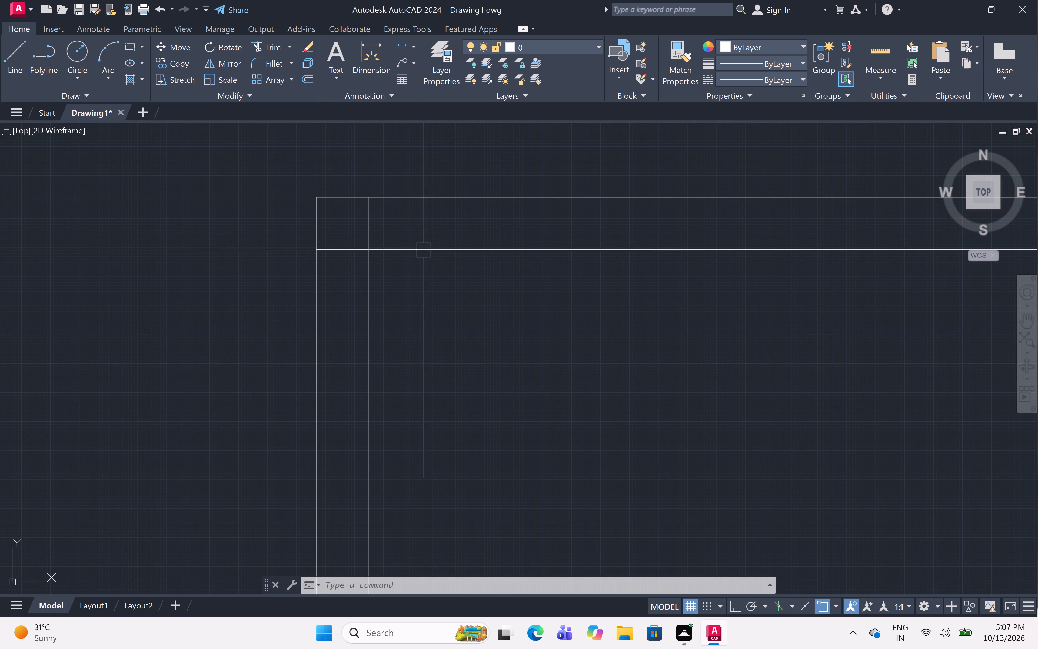
{"action": "scroll", "coordinate": [403, 261], "scroll_direction": "down", "scroll_amount": 2}
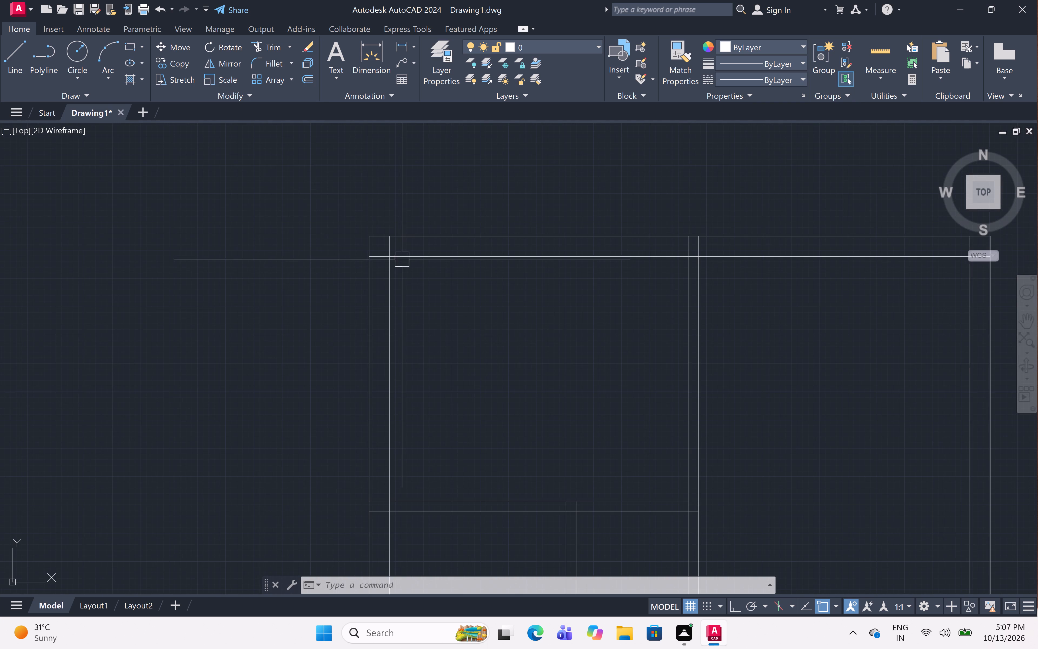
{"action": "scroll", "coordinate": [401, 245], "scroll_direction": "up", "scroll_amount": 3}
{"action": "middle_click_drag", "start_coordinate": [400, 244], "coordinate": [351, 283]}
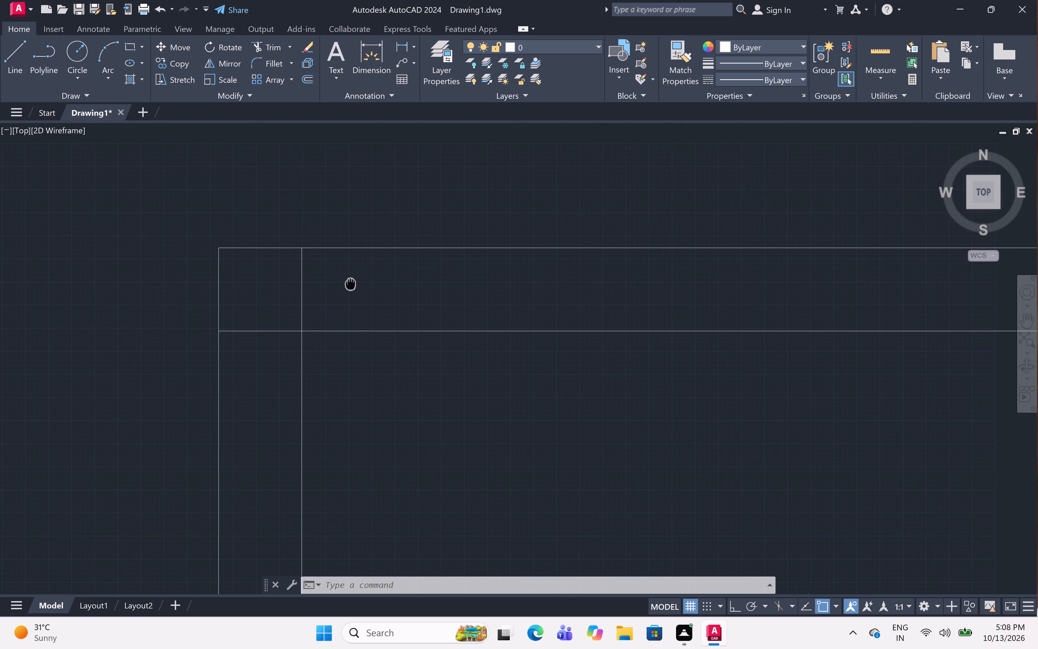
{"action": "middle_click_drag", "start_coordinate": [351, 283], "coordinate": [349, 298]}
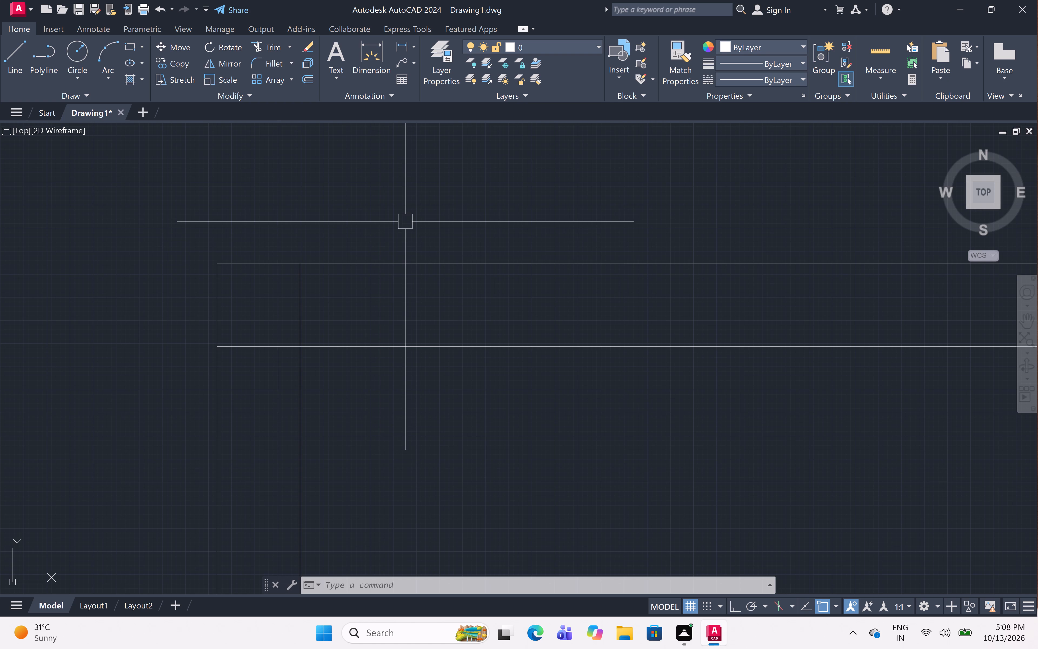
Turn on Ortho mode while starting a line from the plan's outer upper-left corner.
{"action": "key", "text": "Escape"}
{"action": "type", "text": "l"}
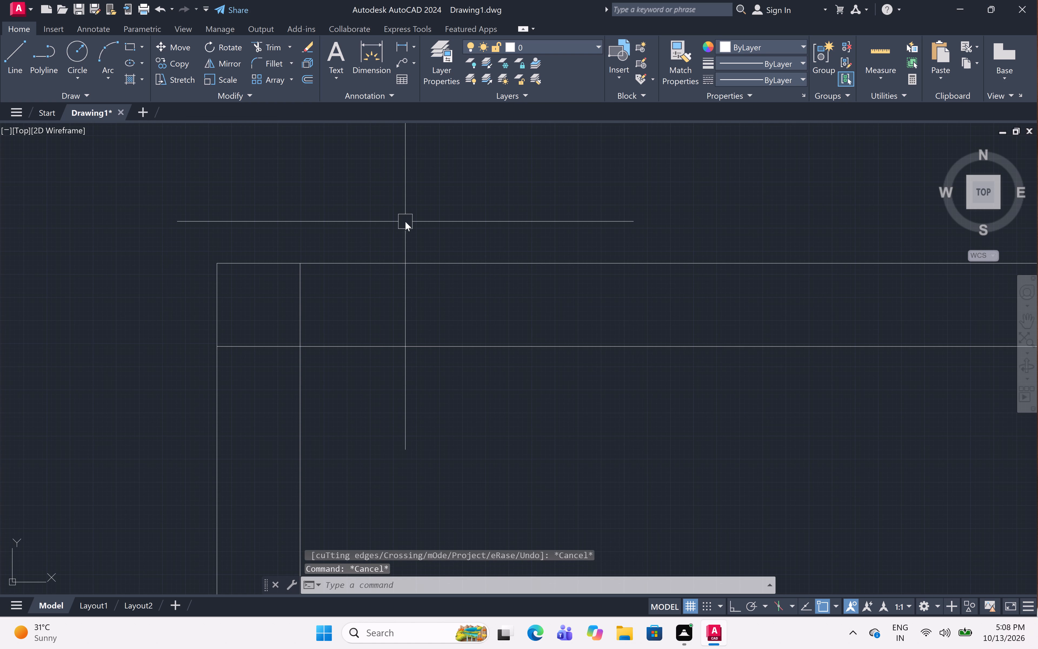
{"action": "key", "text": "space"}
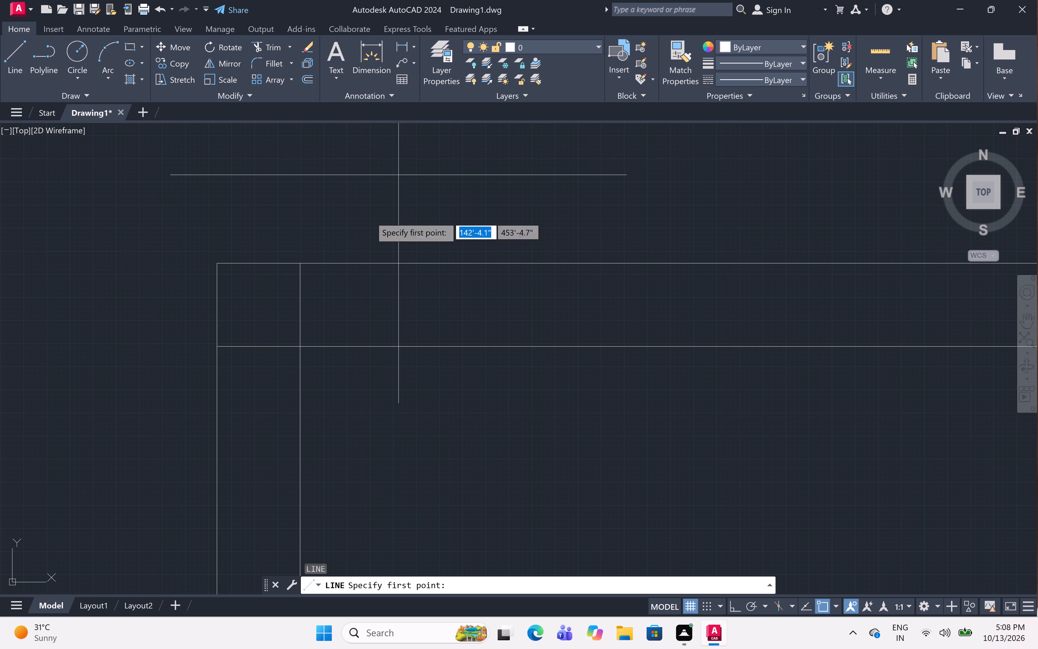
{"action": "left_click", "coordinate": [216, 263]}
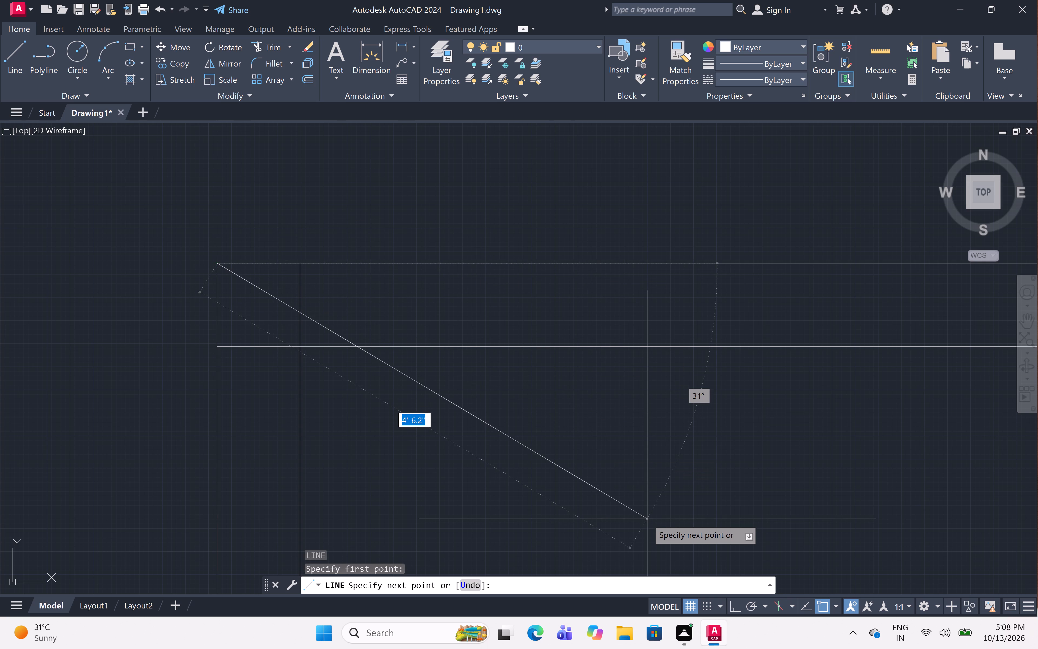
{"action": "key", "text": "F8"}
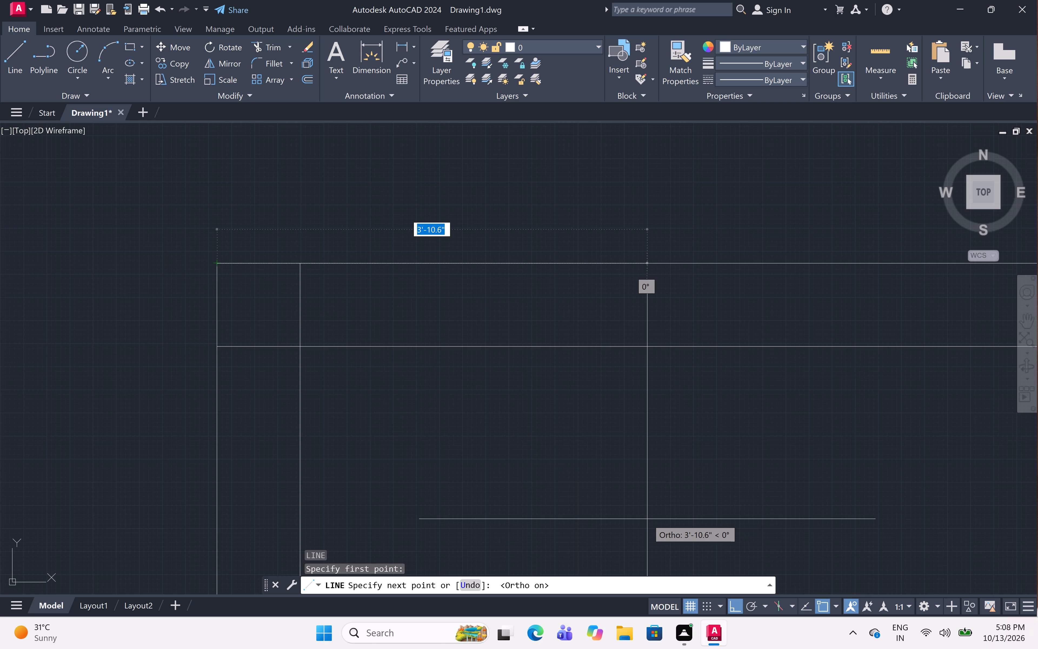
{"action": "scroll", "coordinate": [647, 519], "scroll_direction": "right", "scroll_amount": 4}
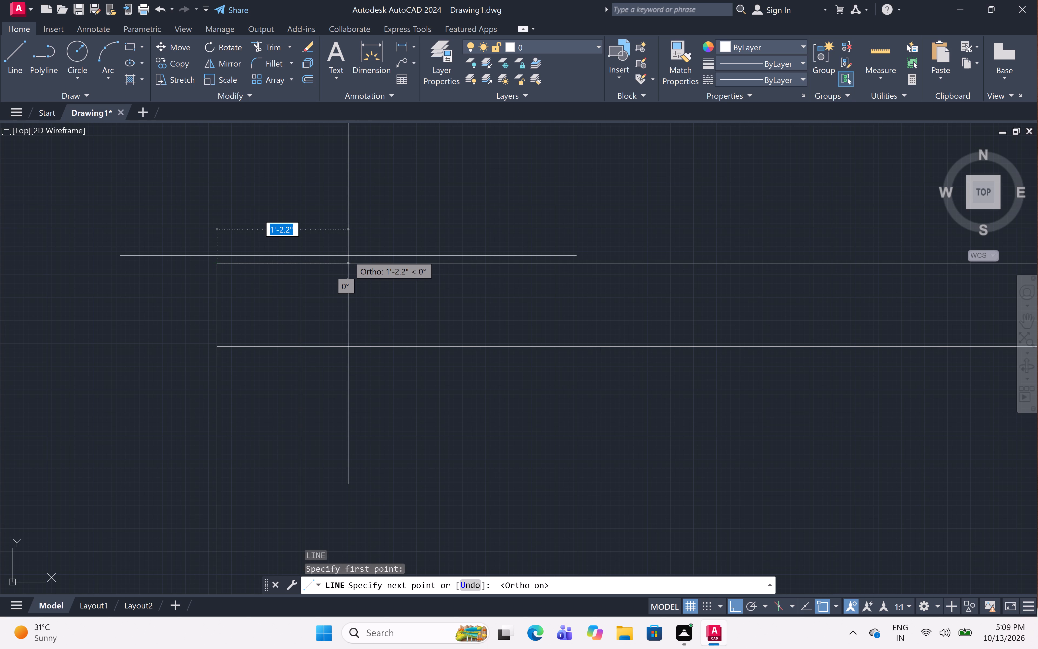
{"action": "key", "text": "Escape"}
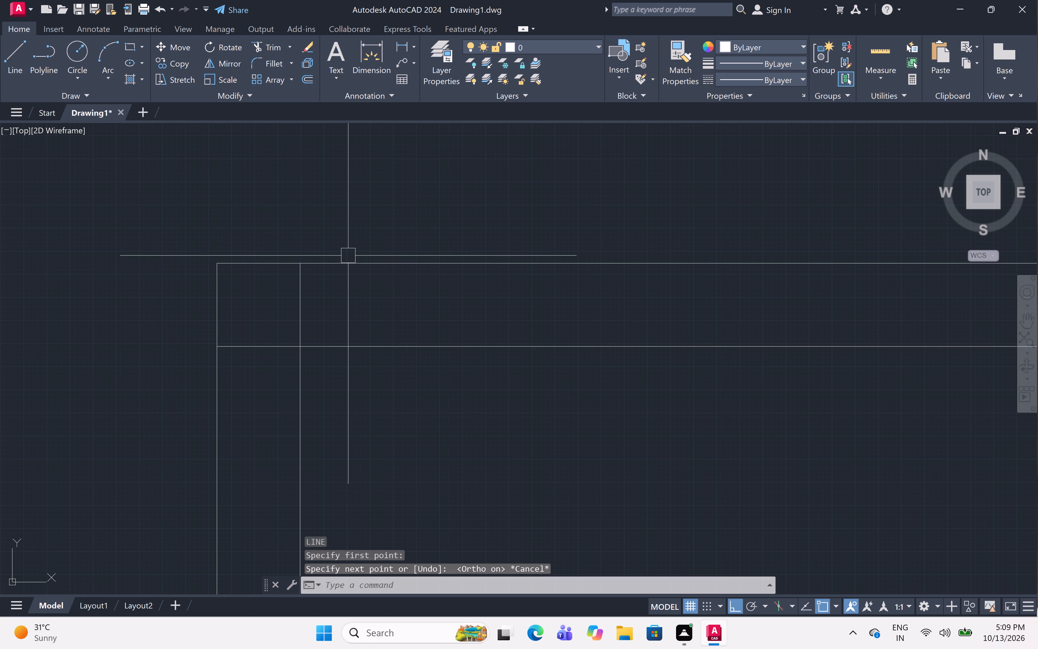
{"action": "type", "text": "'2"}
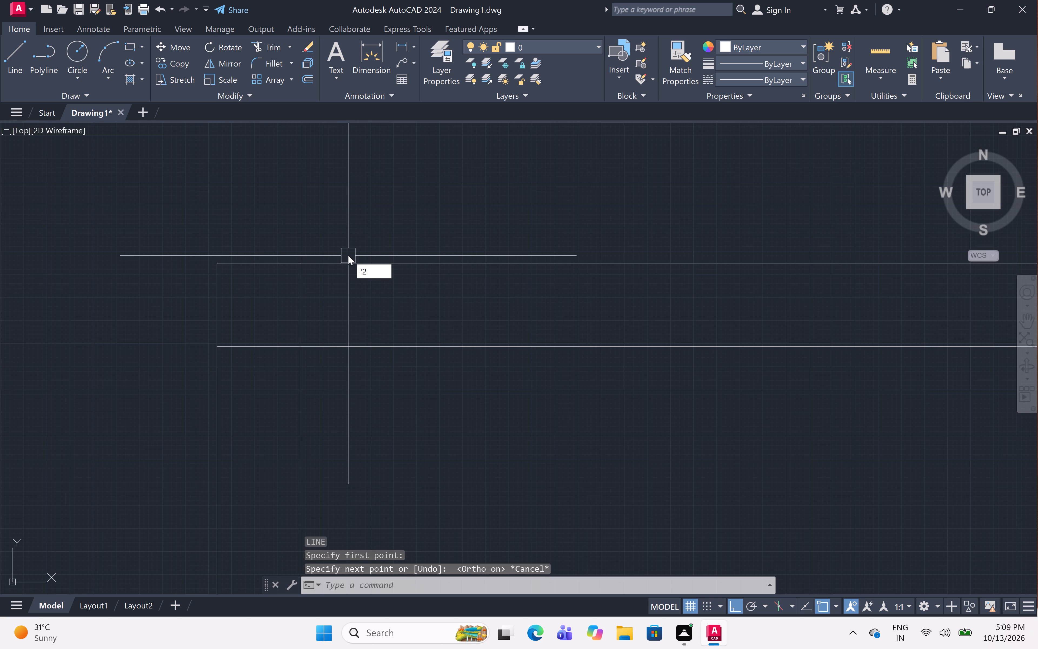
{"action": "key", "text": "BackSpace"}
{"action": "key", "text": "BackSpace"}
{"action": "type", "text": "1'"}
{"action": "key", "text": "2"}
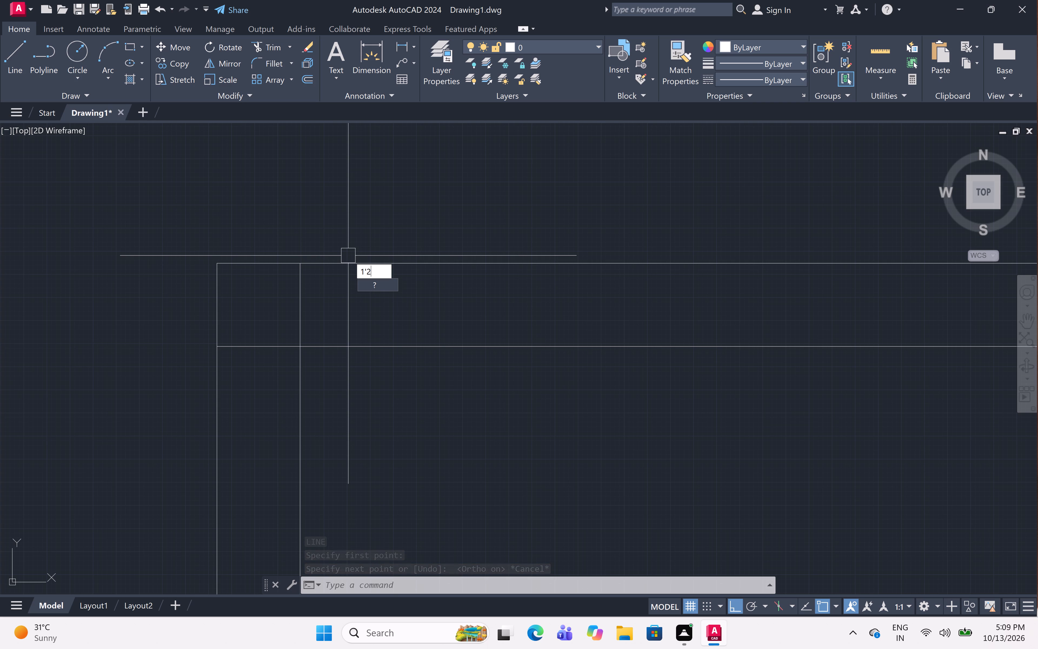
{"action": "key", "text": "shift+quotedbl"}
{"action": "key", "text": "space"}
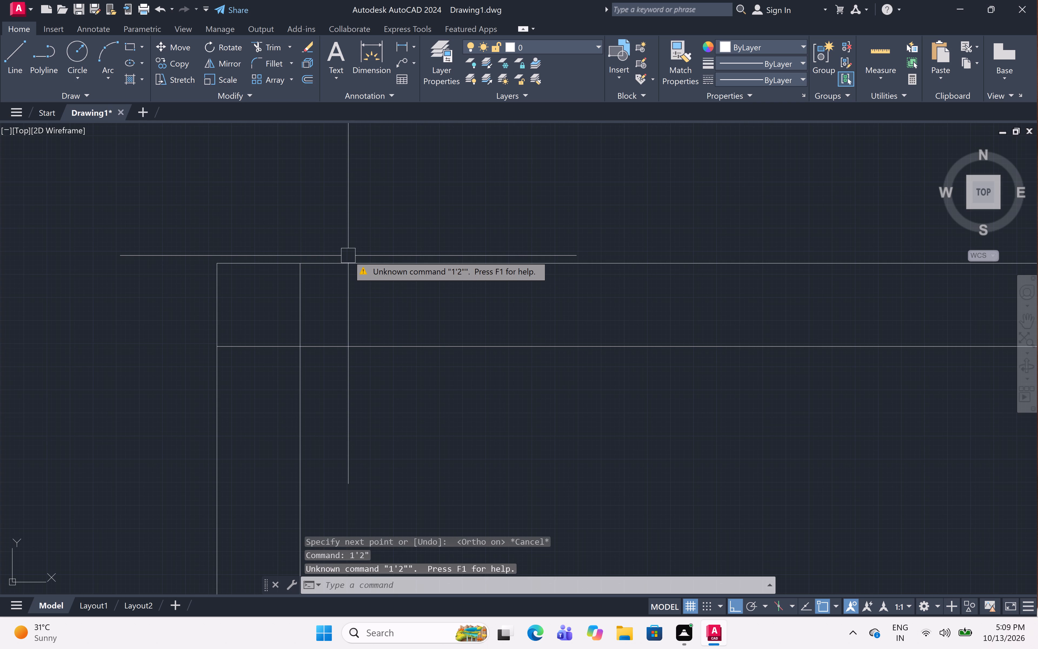
Draw a line from the outer upper-left corner 1'2" along the top wall and down across it to the inner face.
{"action": "type", "text": "l"}
{"action": "key", "text": "space"}
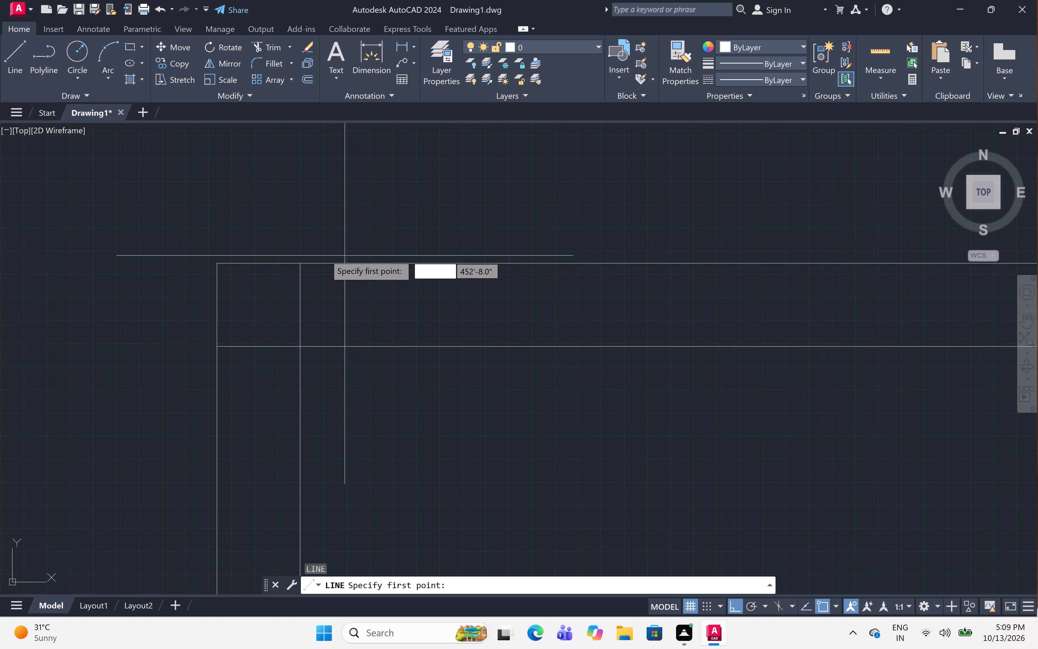
{"action": "left_click", "coordinate": [214, 262]}
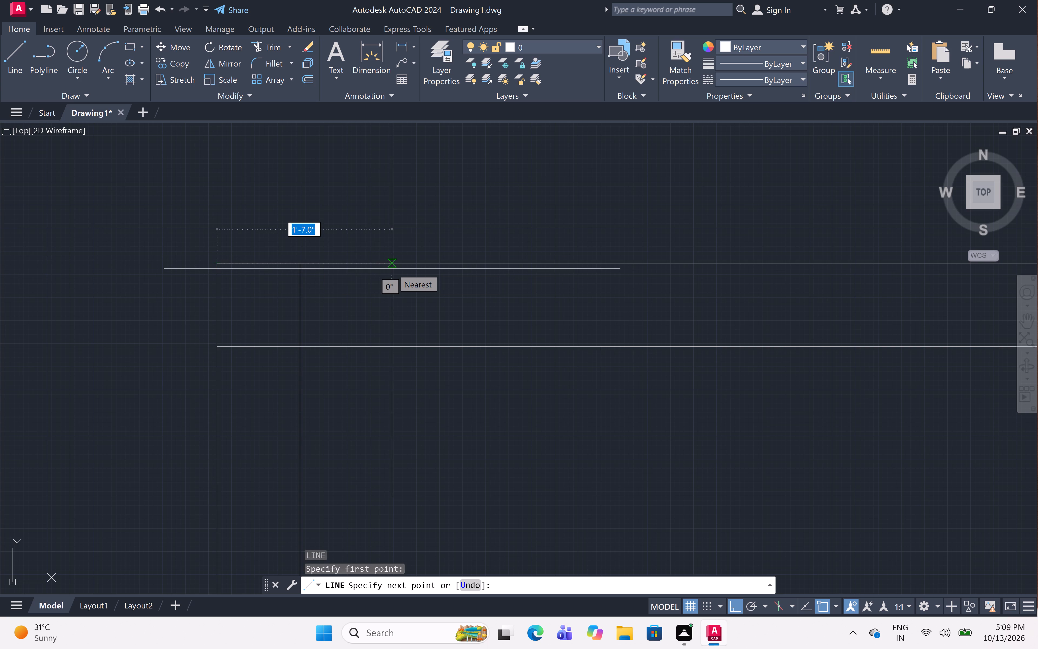
{"action": "key", "text": "1"}
{"action": "type", "text": "'2"}
{"action": "key", "text": "shift+quotedbl"}
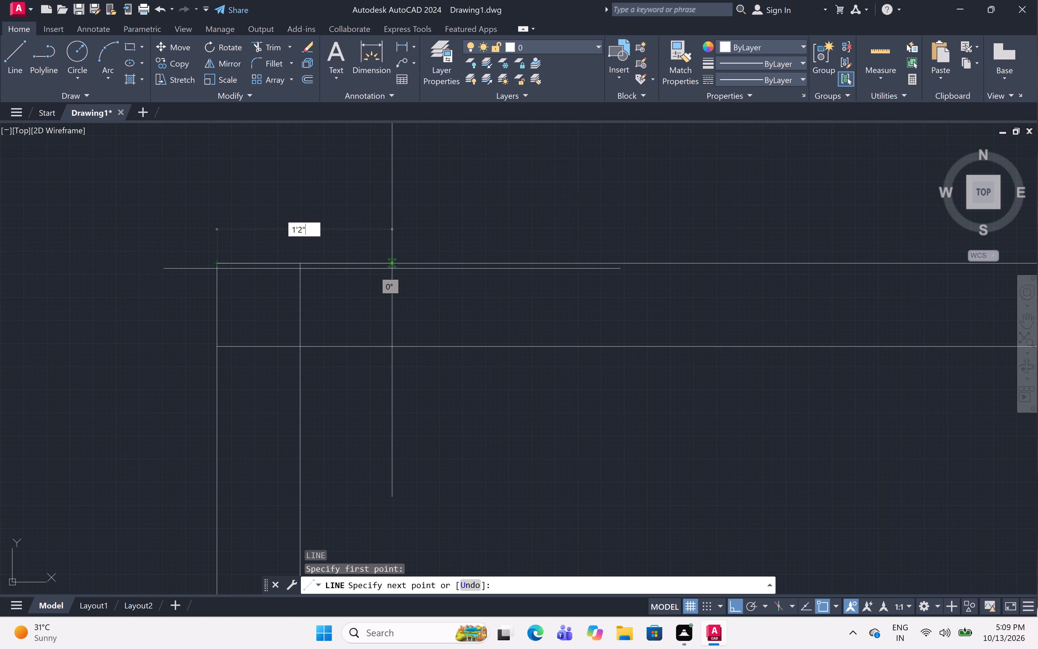
{"action": "key", "text": "space"}
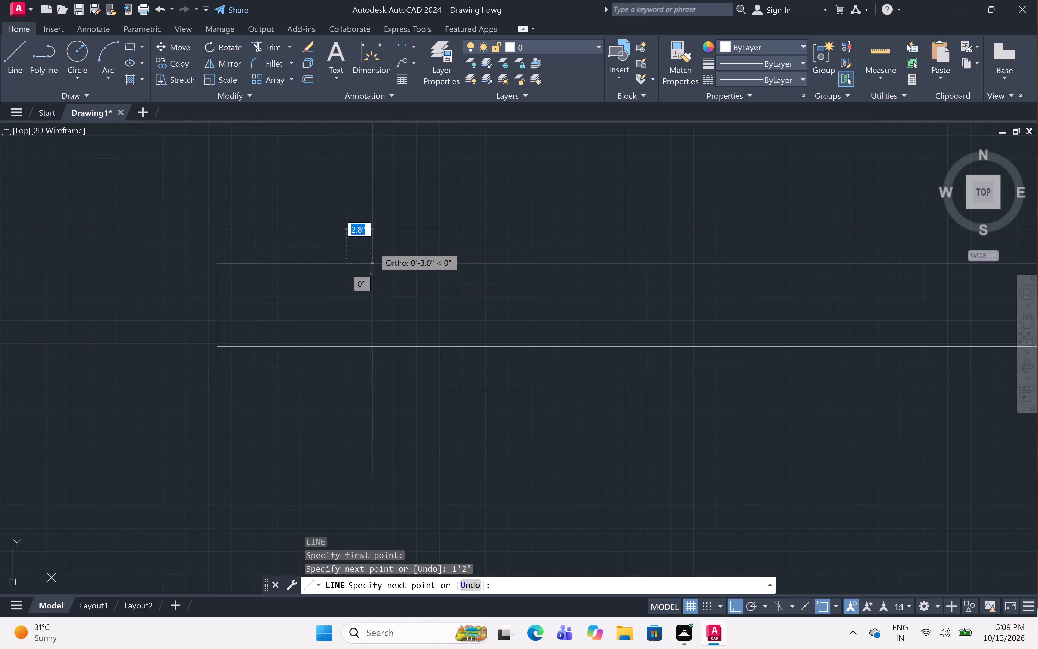
{"action": "left_click", "coordinate": [343, 348]}
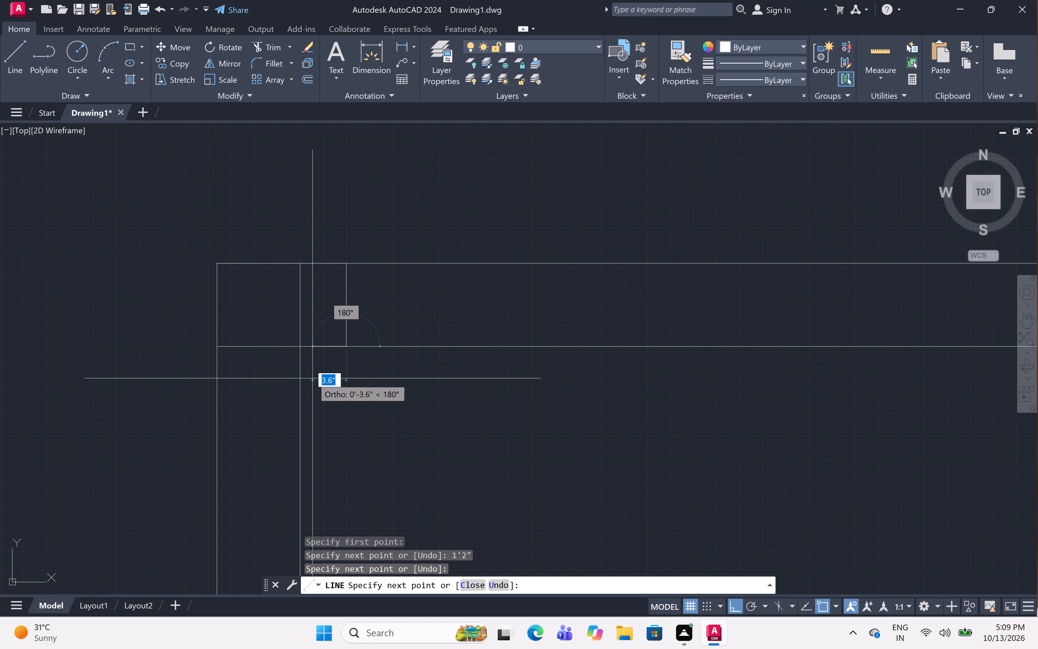
{"action": "key", "text": "Escape"}
Trim the left wall's inner line inside the top wall, and the overlapping outer top line between the corner and the new cross line.
{"action": "type", "text": "tr"}
{"action": "key", "text": "space"}
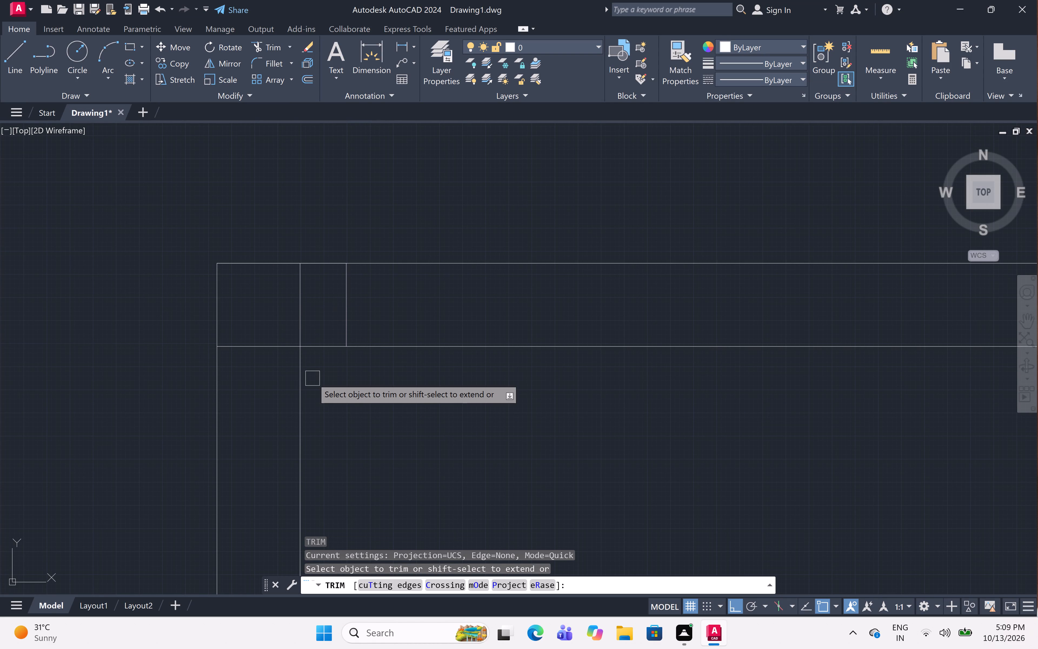
{"action": "left_click", "coordinate": [306, 292]}
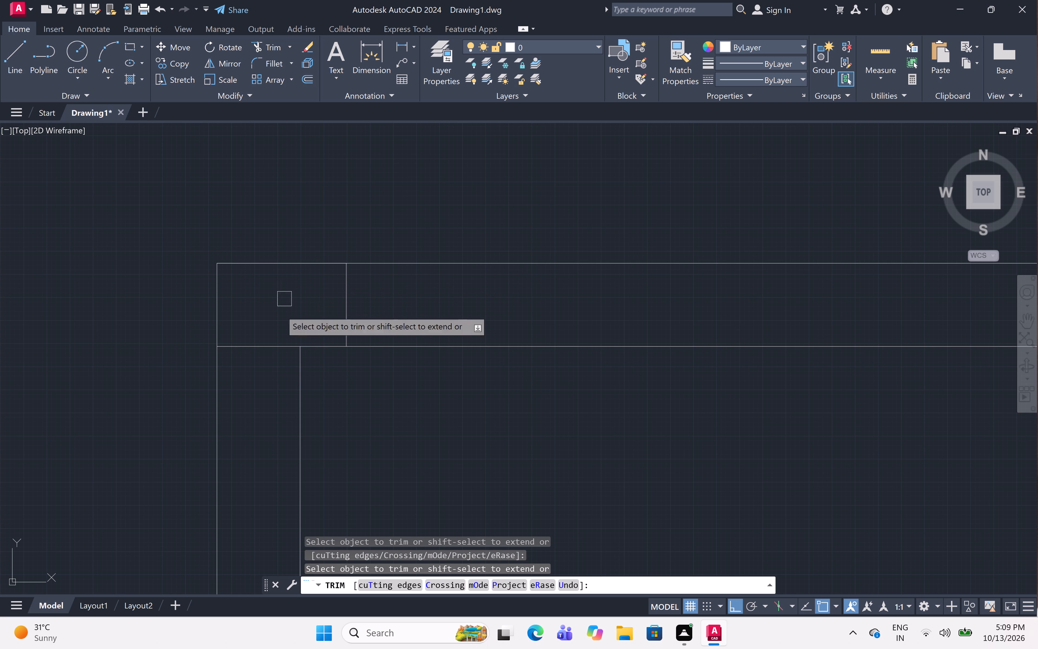
{"action": "left_click", "coordinate": [286, 261]}
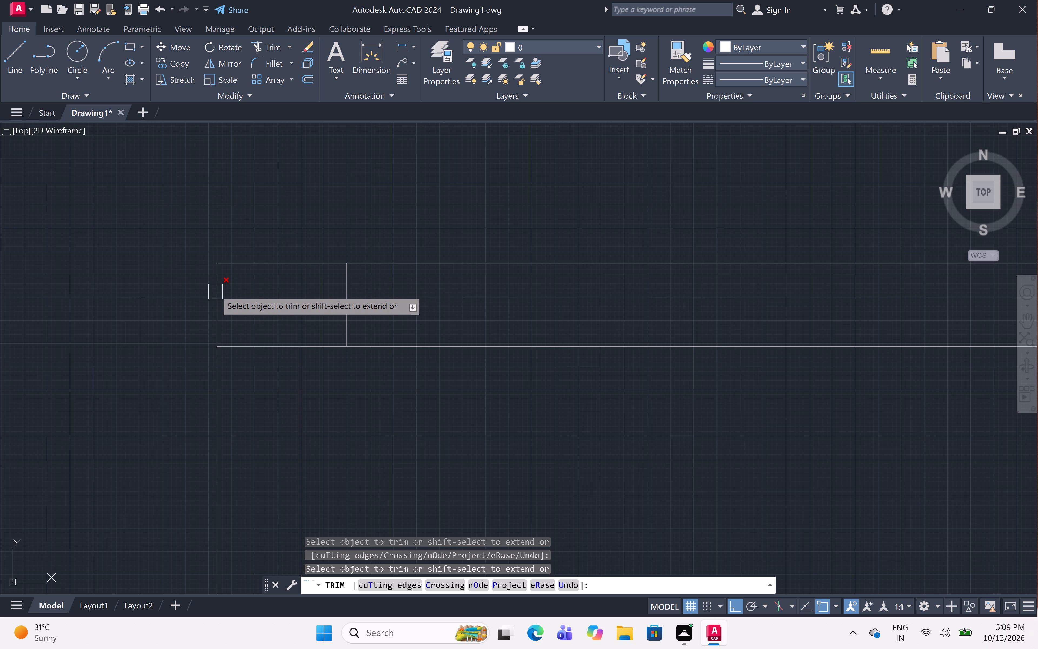
{"action": "scroll", "coordinate": [231, 283], "scroll_direction": "down", "scroll_amount": 4}
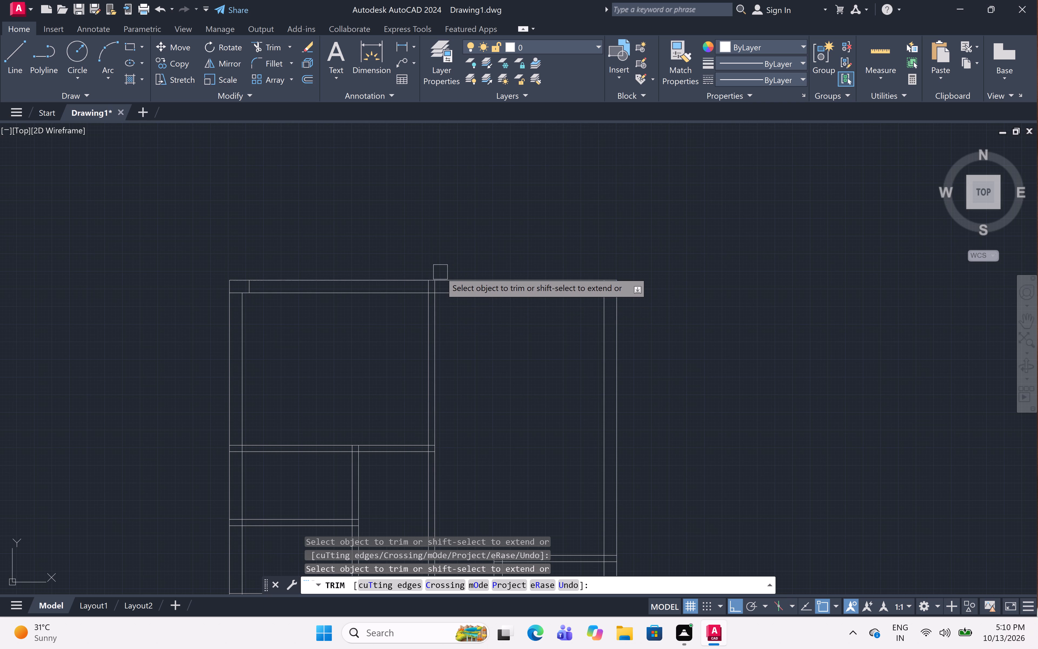
{"action": "scroll", "coordinate": [441, 281], "scroll_direction": "up", "scroll_amount": 4}
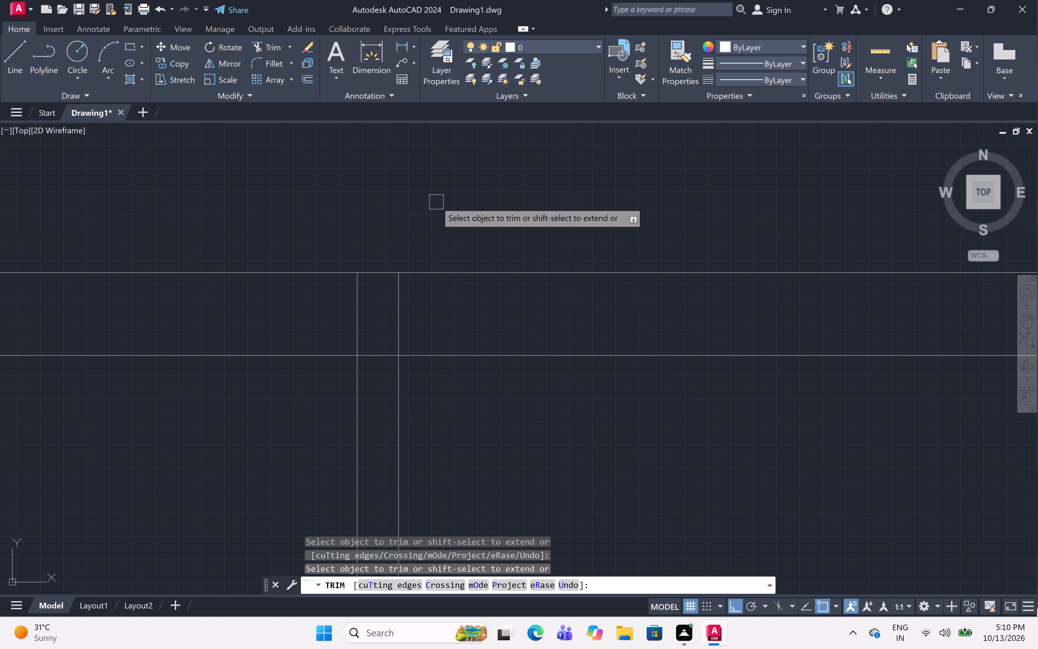
{"action": "key", "text": "Escape"}
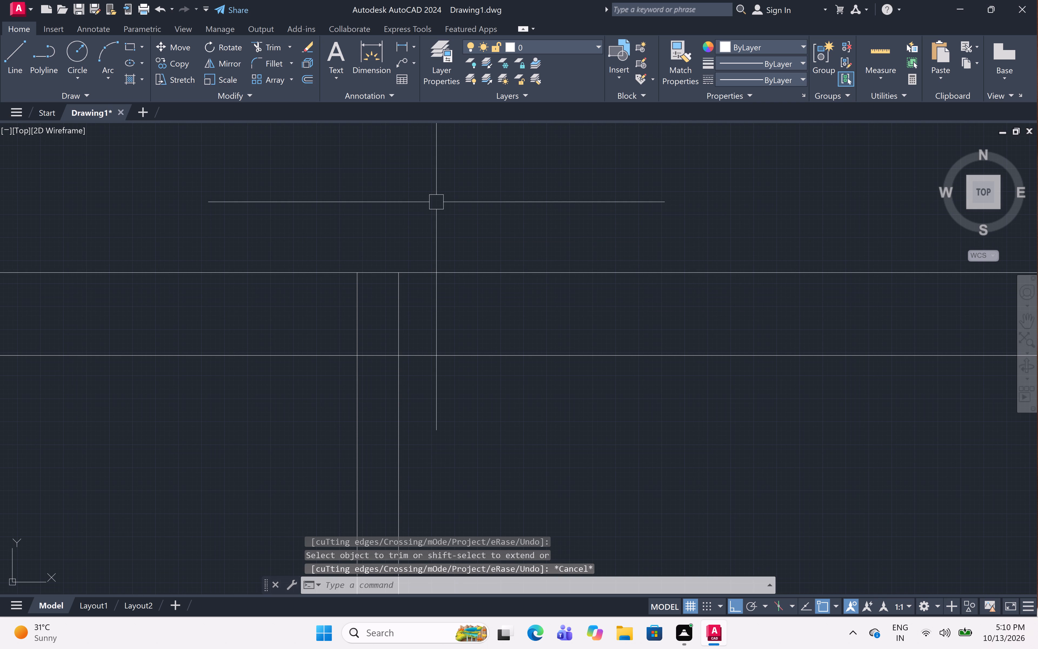
Draw a closed 1'2" wide outline within the top wall, spanning its outer and inner faces around the middle partition's junction.
{"action": "type", "text": "l"}
{"action": "key", "text": "space"}
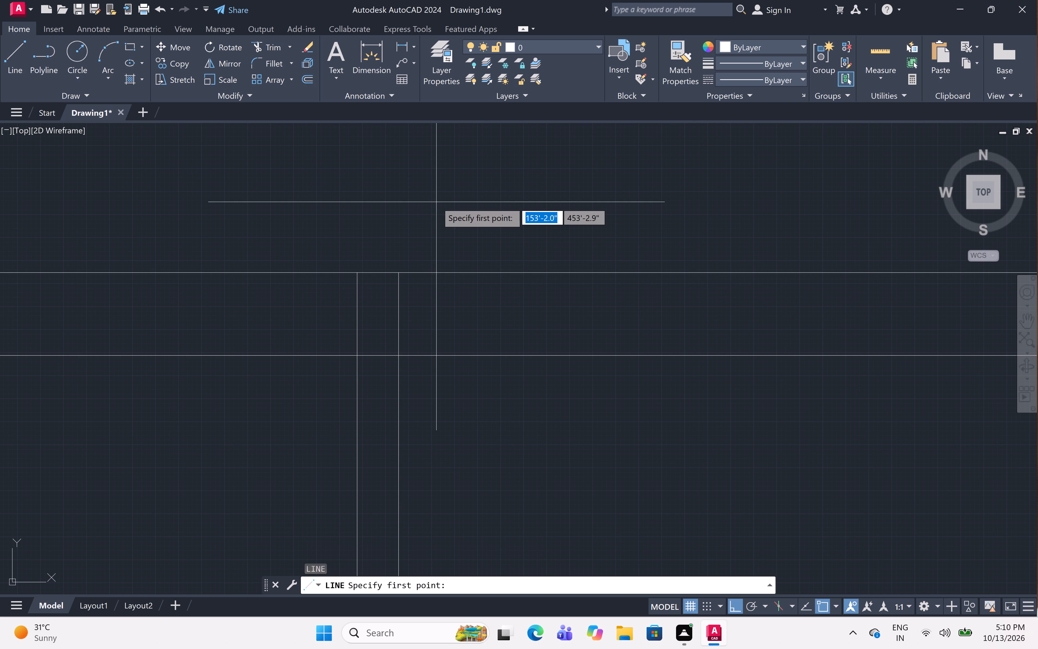
{"action": "scroll", "coordinate": [410, 218], "scroll_direction": "up", "scroll_amount": 3}
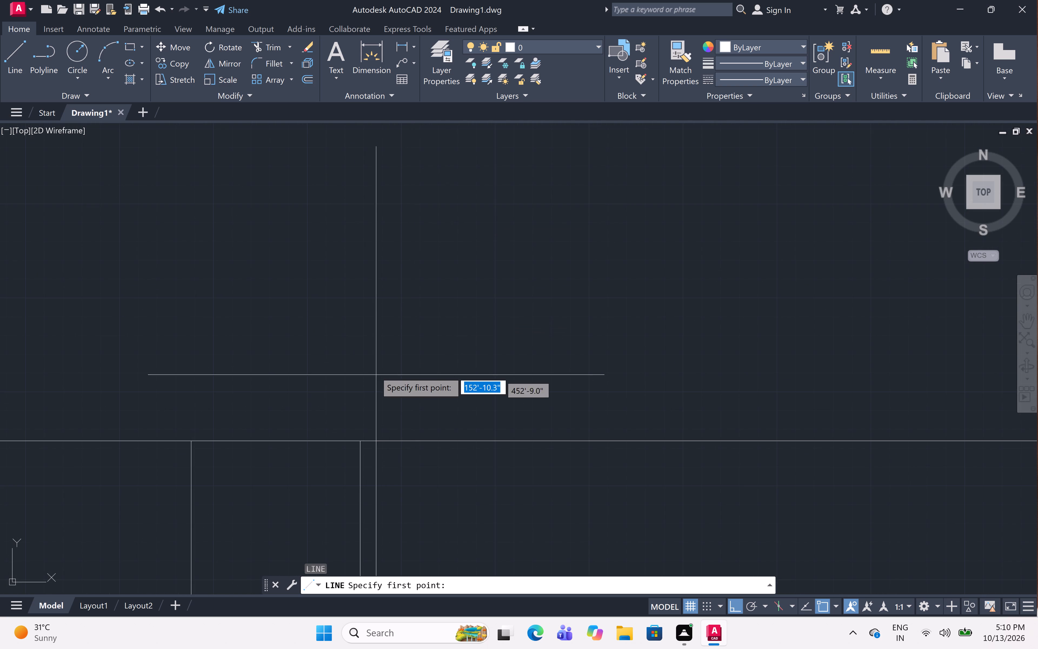
{"action": "scroll", "coordinate": [387, 300], "scroll_direction": "down", "scroll_amount": 2}
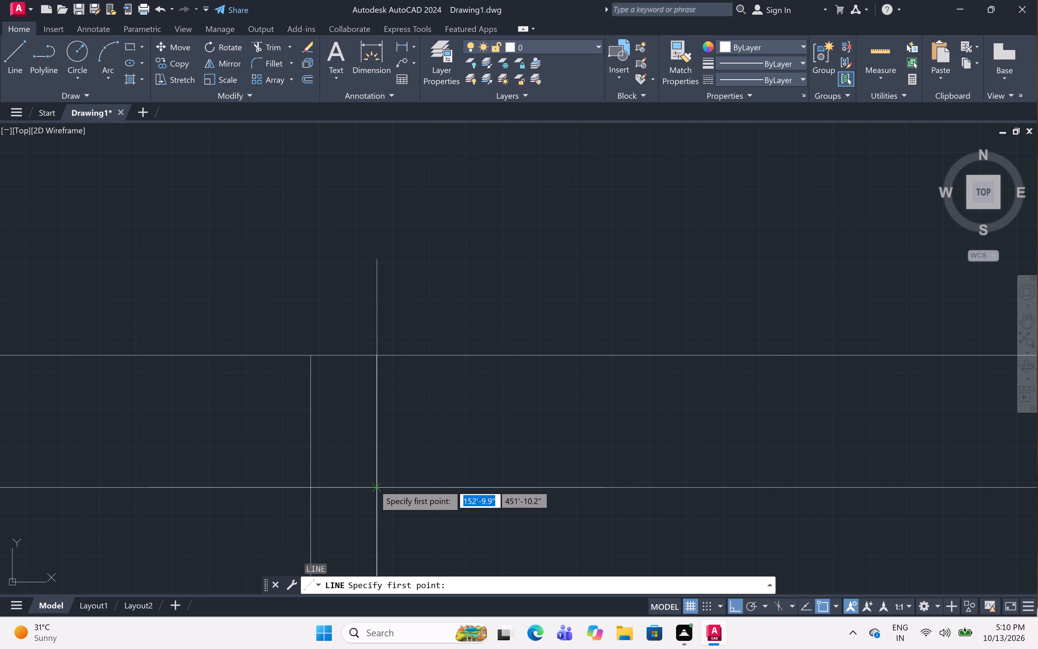
{"action": "left_click", "coordinate": [410, 359]}
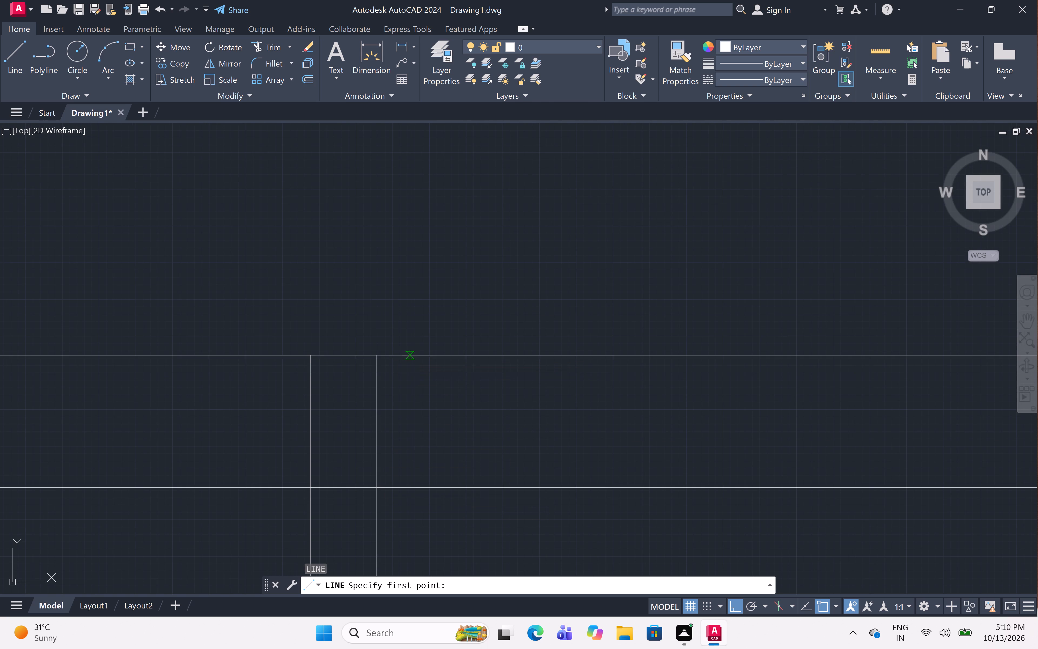
{"action": "left_click", "coordinate": [408, 484]}
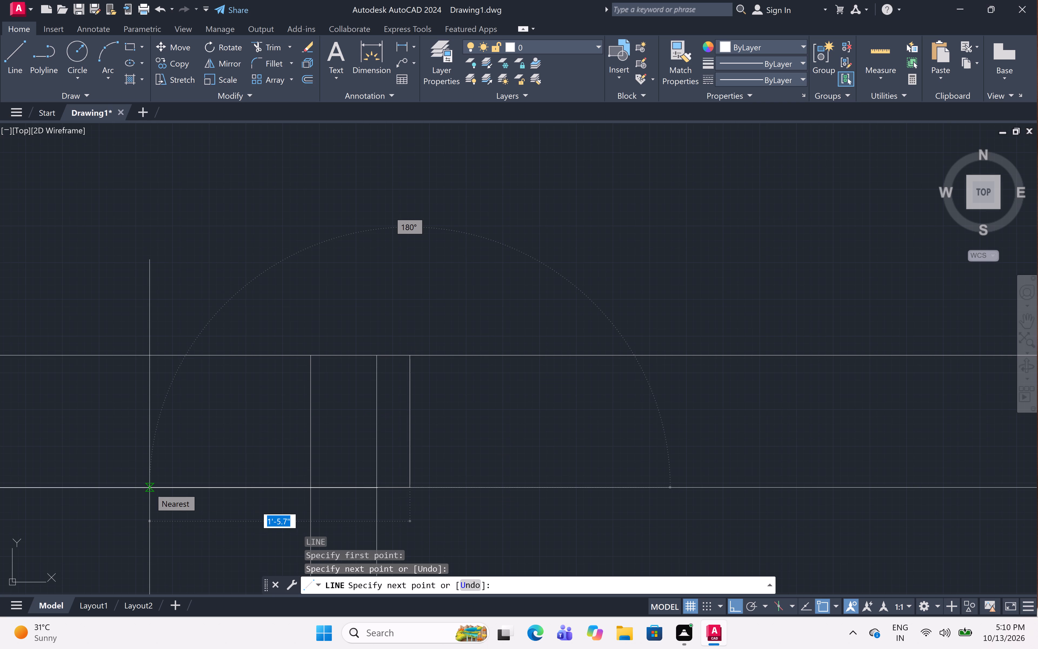
{"action": "key", "text": "1"}
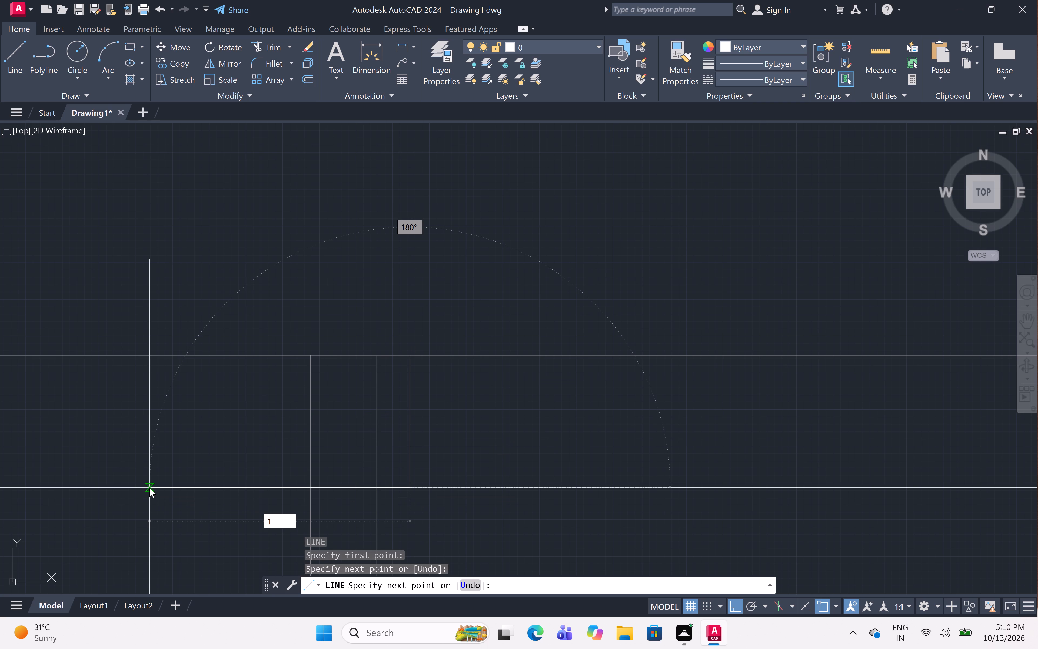
{"action": "type", "text": "'2"}
{"action": "key", "text": "shift+quotedbl"}
{"action": "key", "text": "space"}
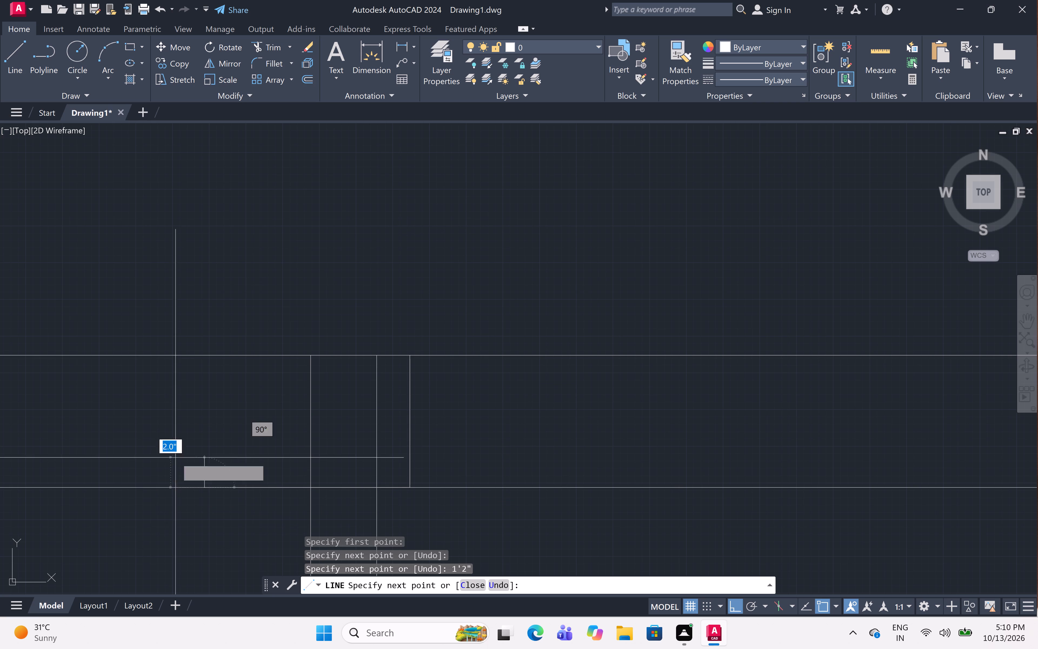
{"action": "left_click", "coordinate": [205, 354]}
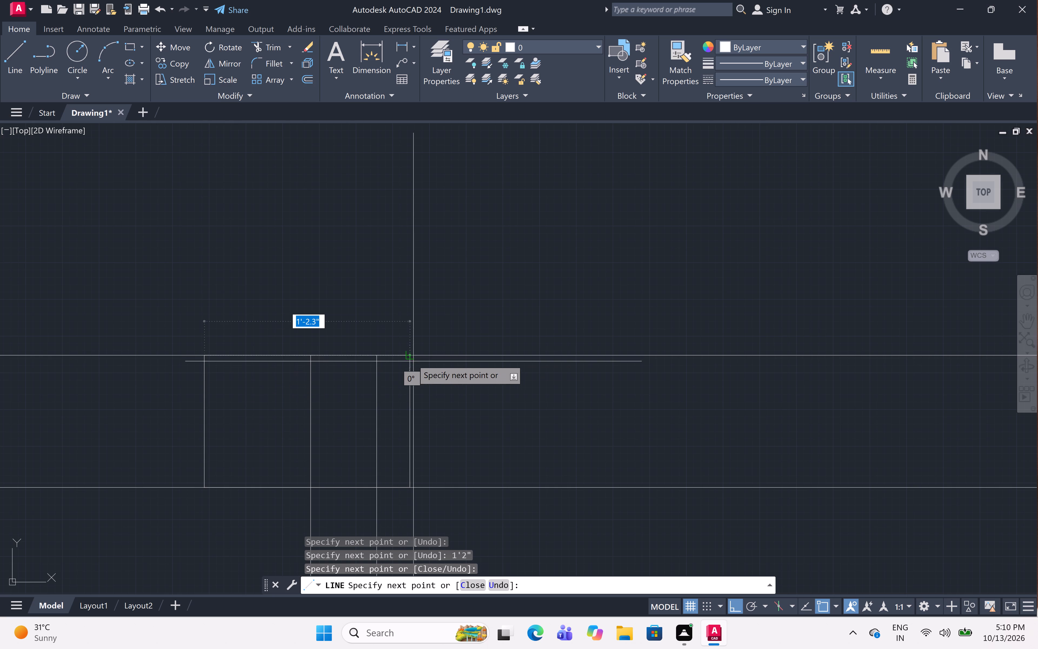
{"action": "left_click", "coordinate": [407, 356]}
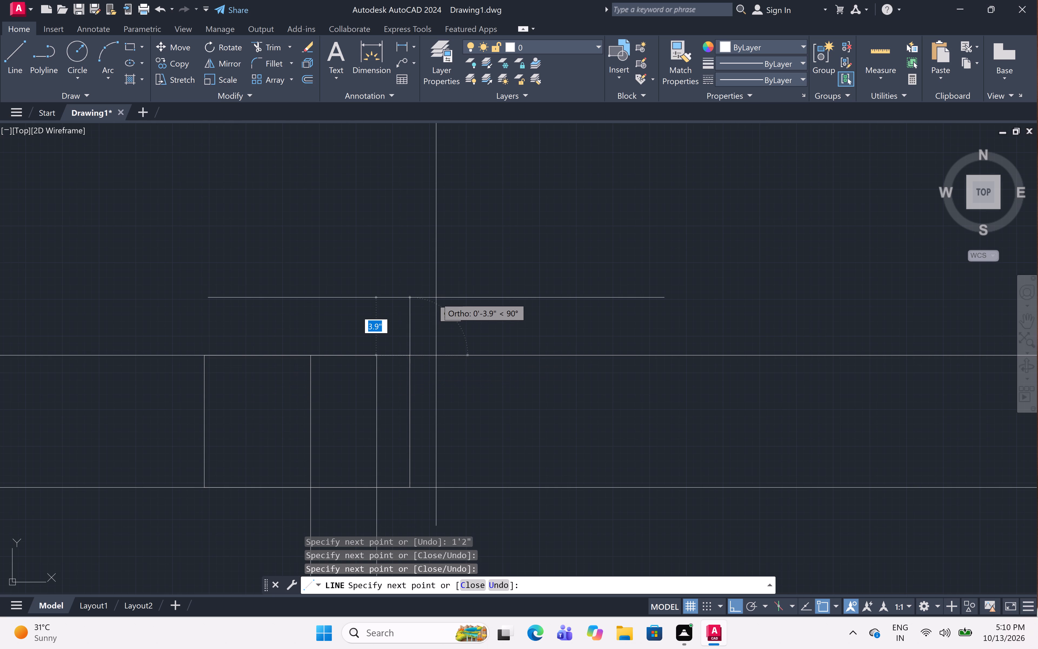
{"action": "key", "text": "Escape"}
Trim the middle partition's two lines inside the top wall, and the overlapping wall-face segments between the new cross lines.
{"action": "type", "text": "tr"}
{"action": "key", "text": "space"}
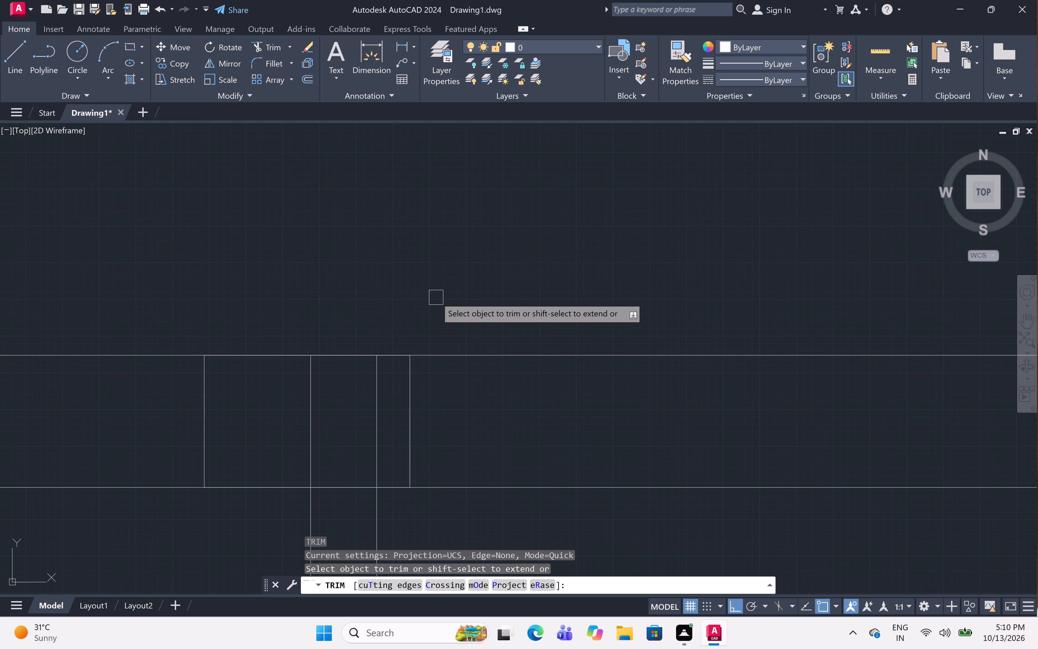
{"action": "left_click", "coordinate": [311, 389]}
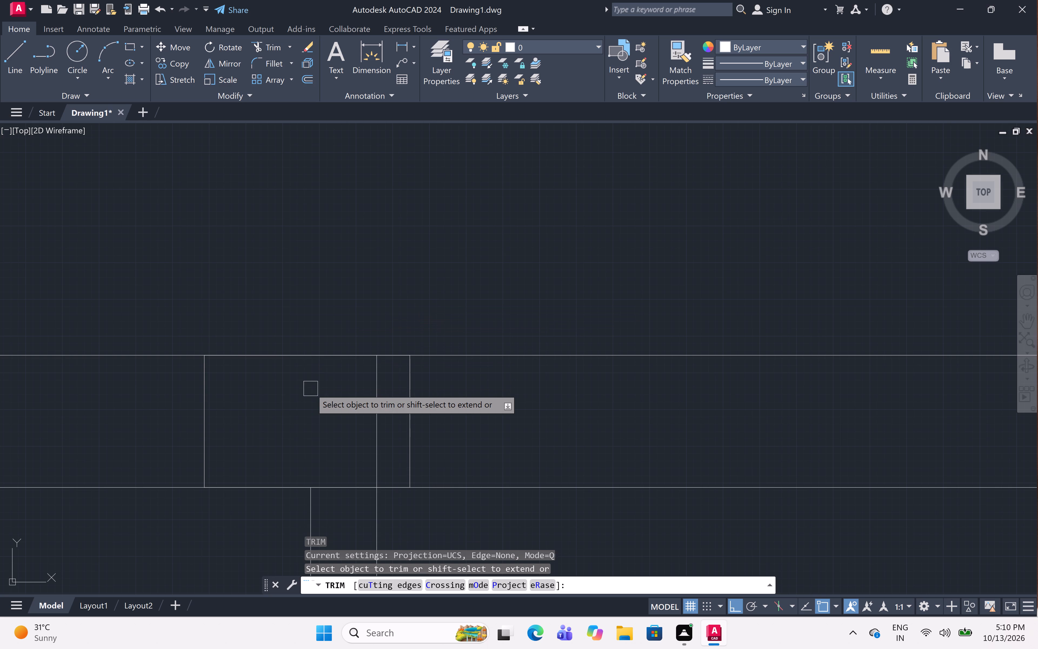
{"action": "left_click", "coordinate": [377, 408]}
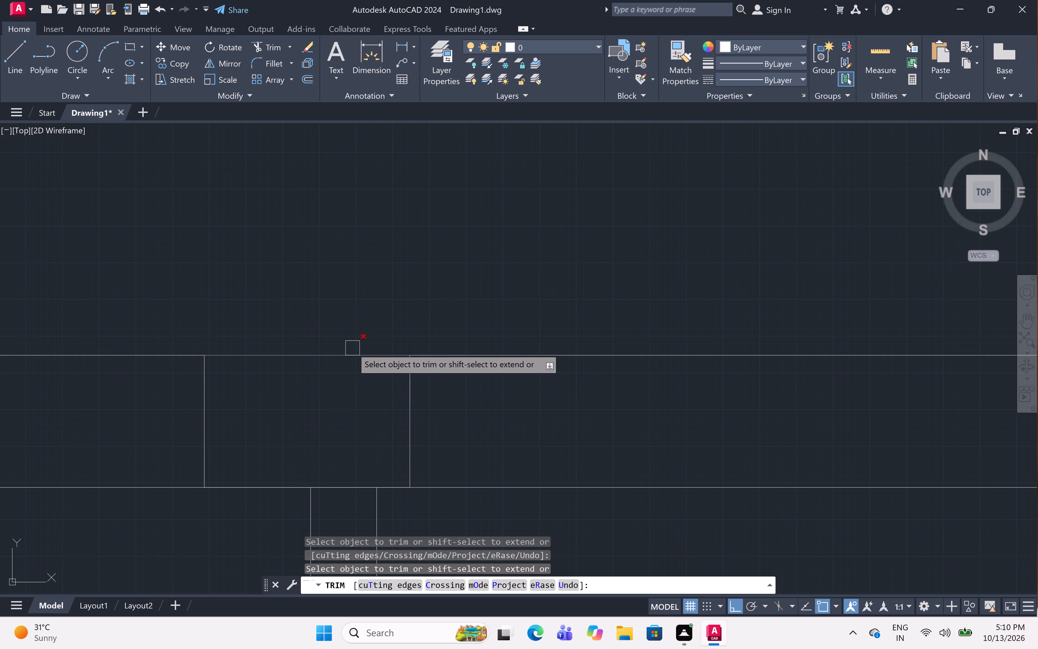
{"action": "left_click", "coordinate": [353, 350]}
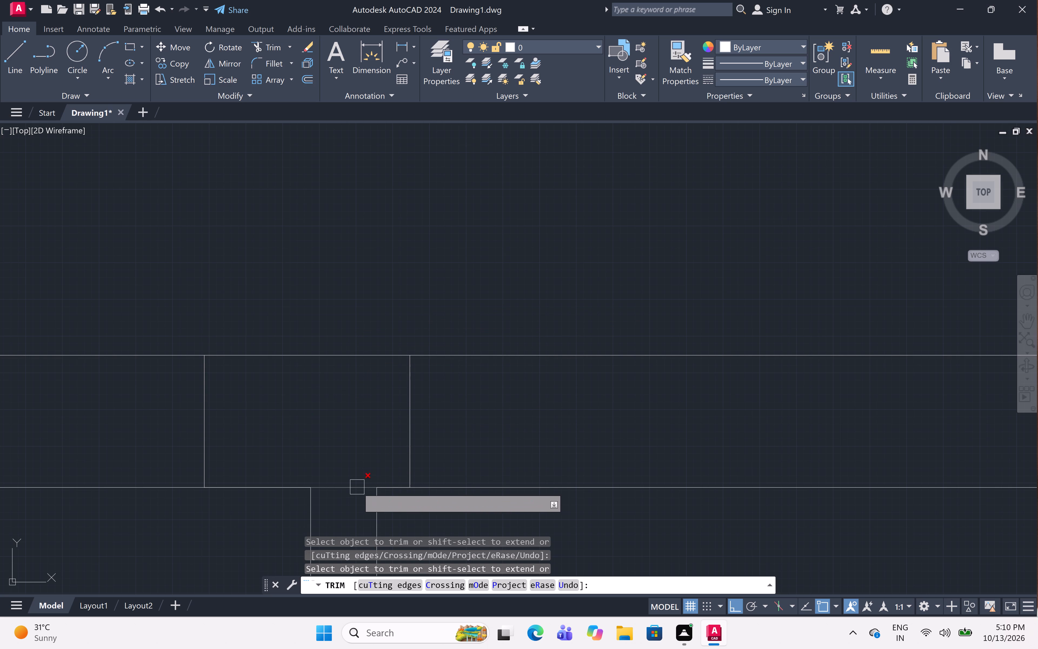
{"action": "left_click", "coordinate": [356, 486]}
{"action": "left_click", "coordinate": [246, 488]}
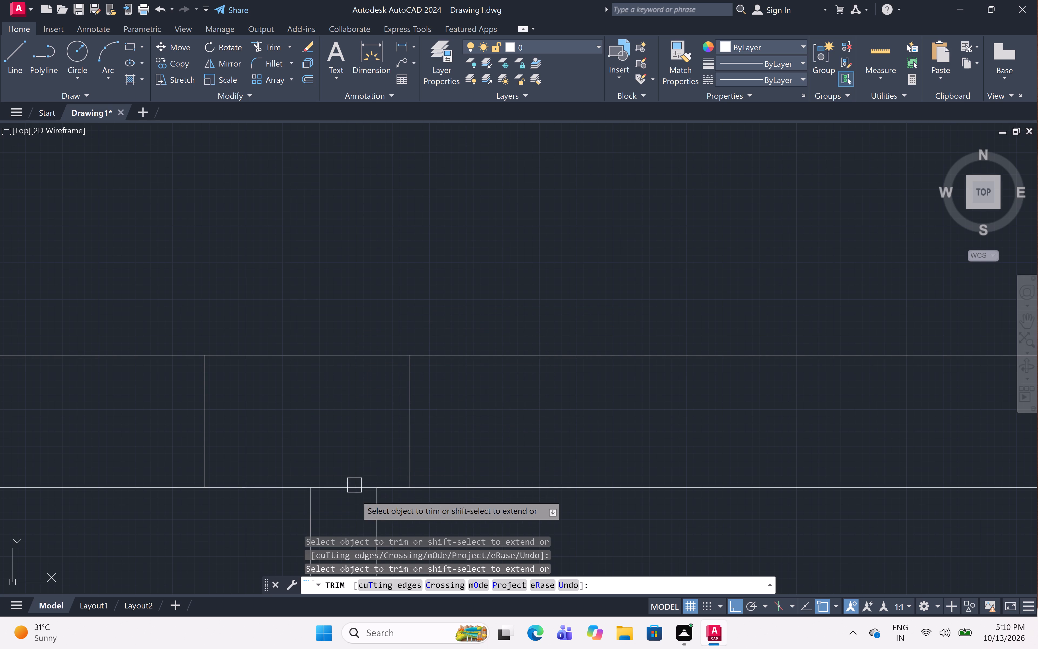
{"action": "left_click", "coordinate": [391, 494]}
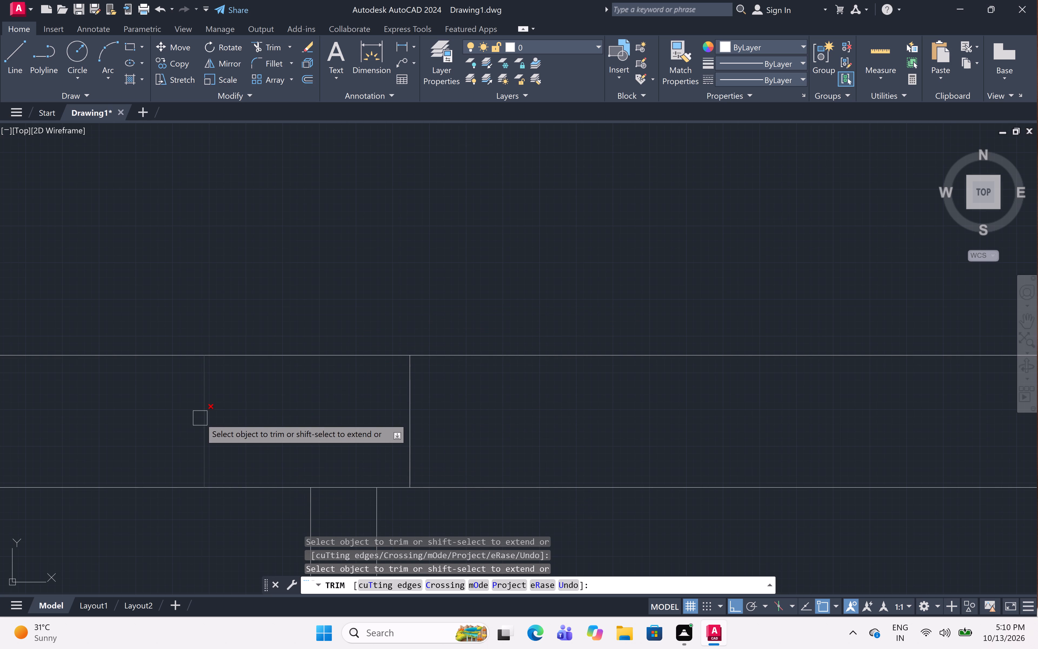
{"action": "scroll", "coordinate": [386, 199], "scroll_direction": "down", "scroll_amount": 3}
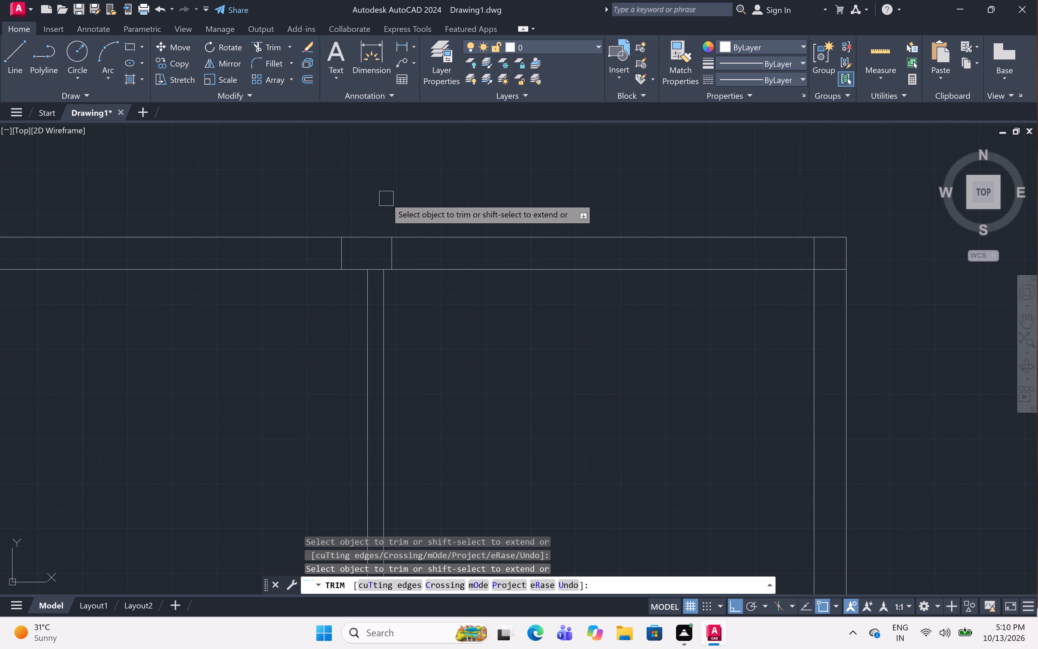
{"action": "middle_click_drag", "start_coordinate": [386, 198], "coordinate": [374, 261]}
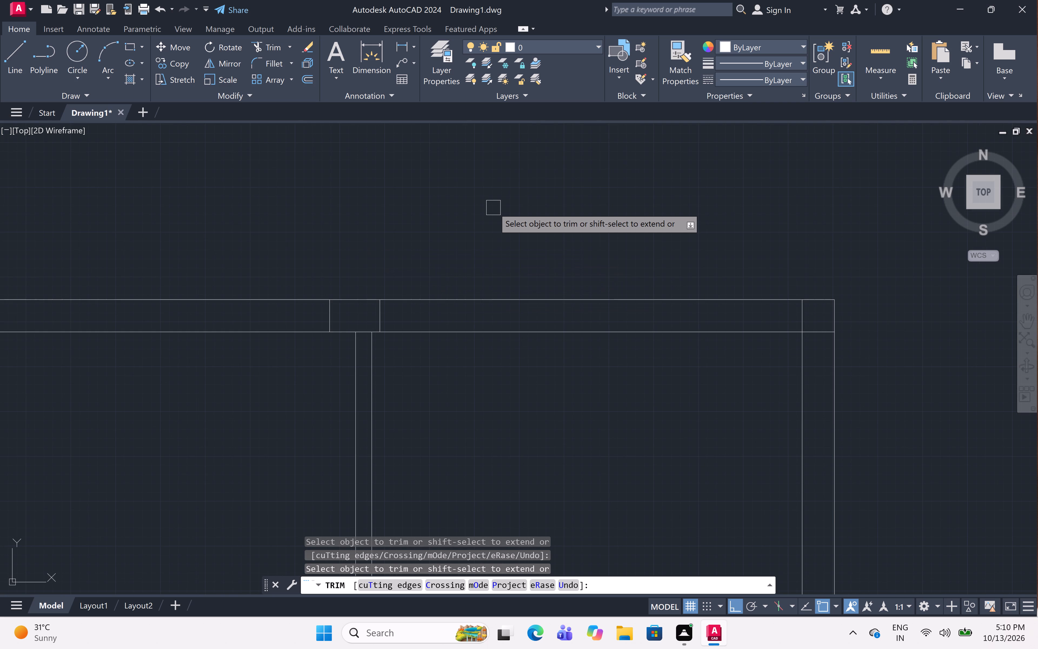
{"action": "key", "text": "Escape"}
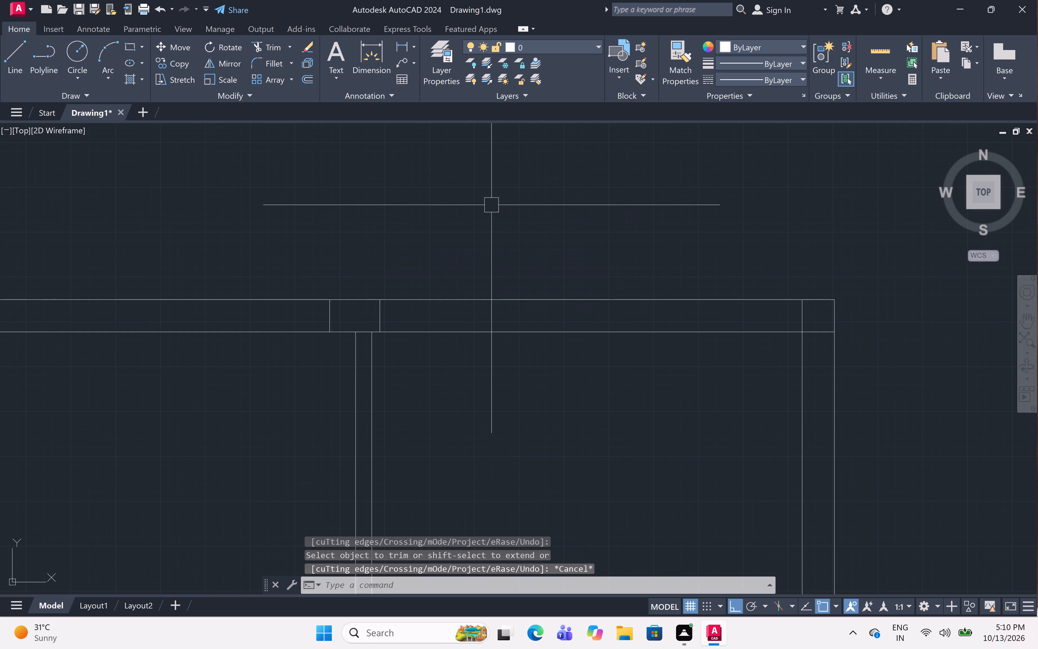
Draw lines from the outer upper-right corner 1'2" along the top wall, down to its inner face, and back to the right wall's outer face.
{"action": "scroll", "coordinate": [864, 291], "scroll_direction": "up", "scroll_amount": 2}
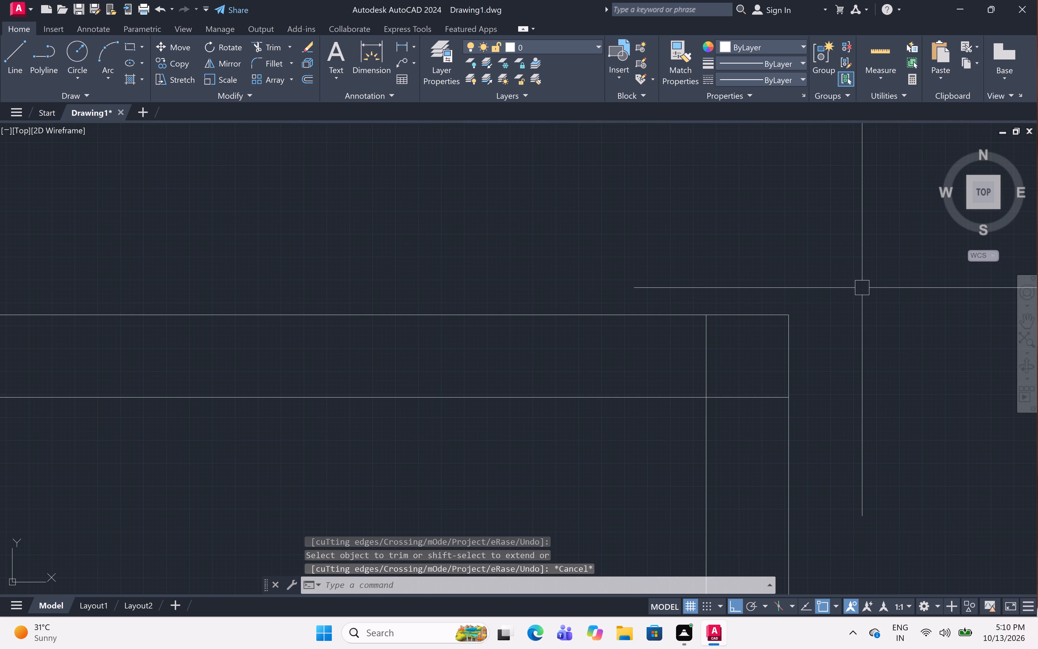
{"action": "type", "text": "l"}
{"action": "key", "text": "space"}
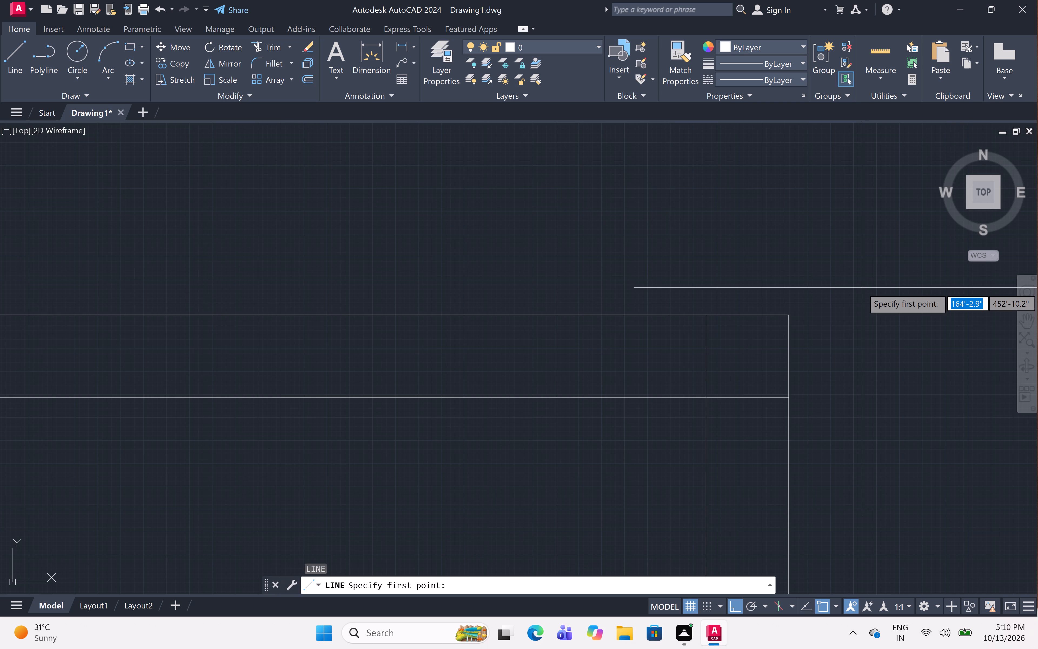
{"action": "left_click", "coordinate": [789, 316]}
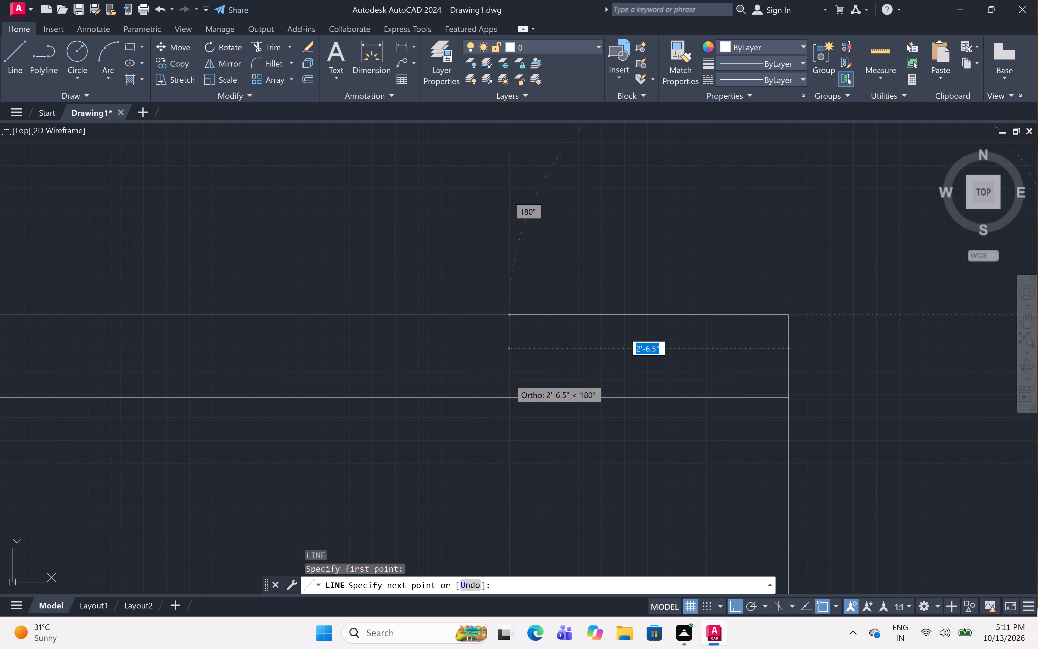
{"action": "type", "text": "1'6"}
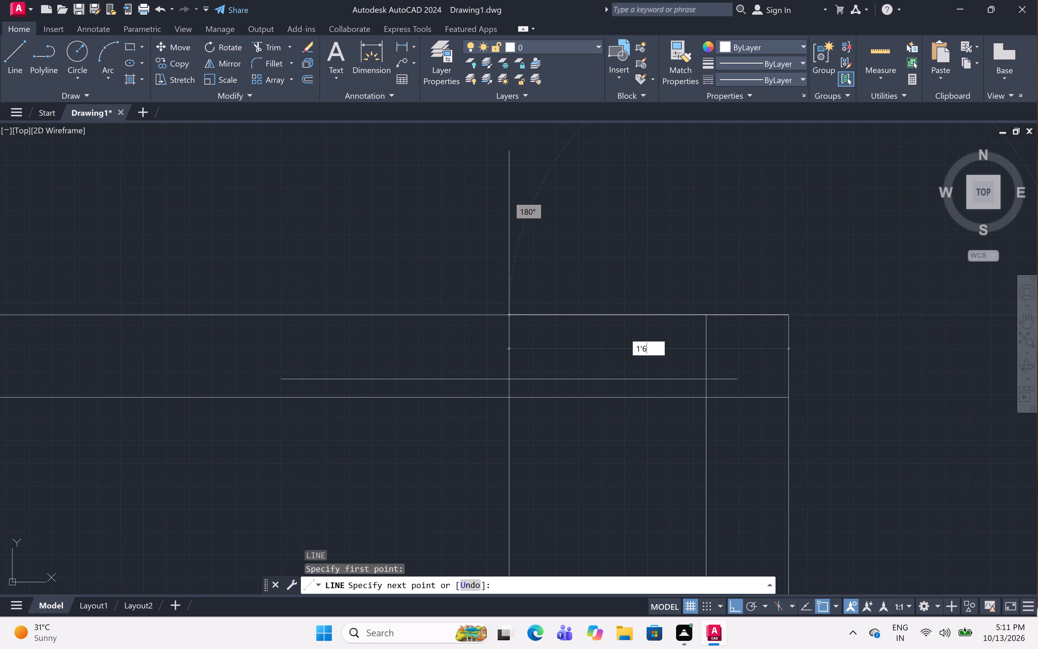
{"action": "key", "text": "BackSpace"}
{"action": "key", "text": "2"}
{"action": "key", "text": "shift+quotedbl"}
{"action": "key", "text": "space"}
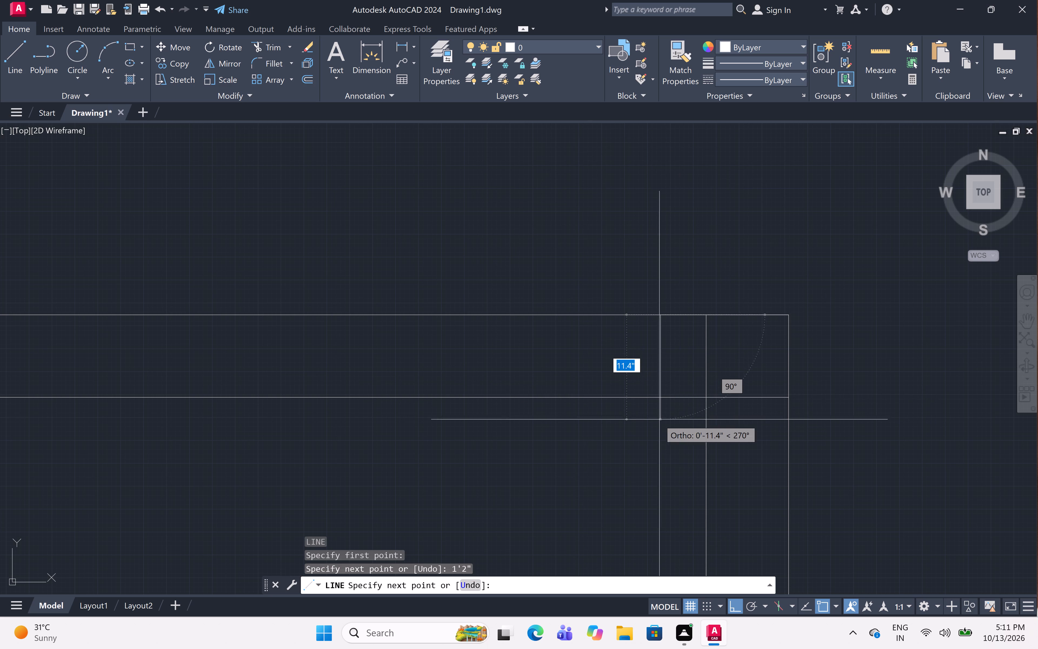
{"action": "left_click", "coordinate": [660, 398]}
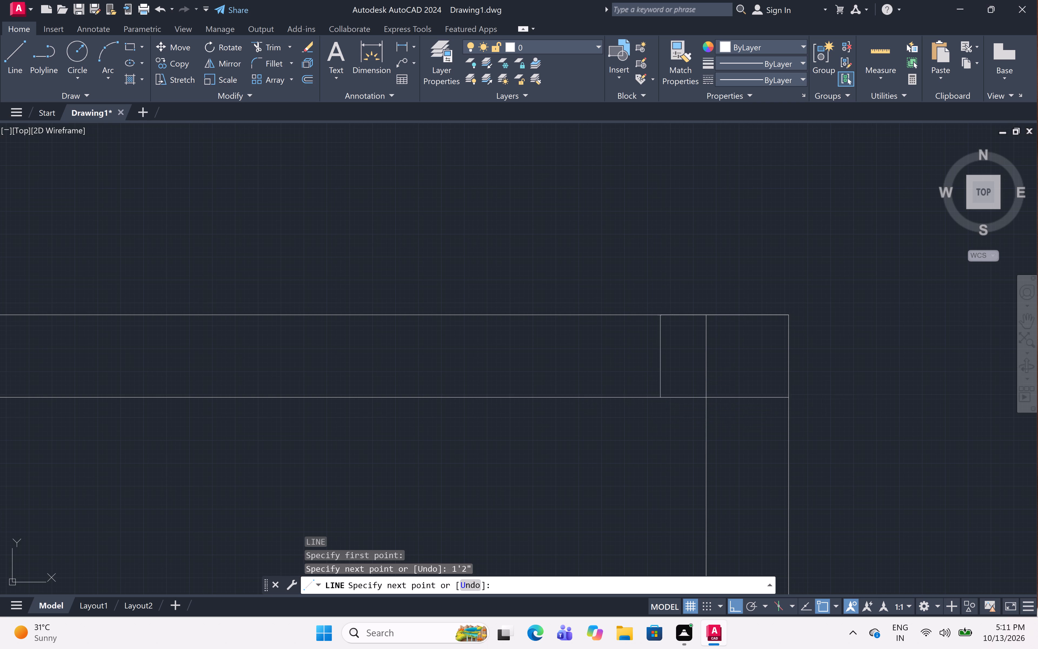
{"action": "left_click", "coordinate": [788, 400]}
{"action": "key", "text": "Escape"}
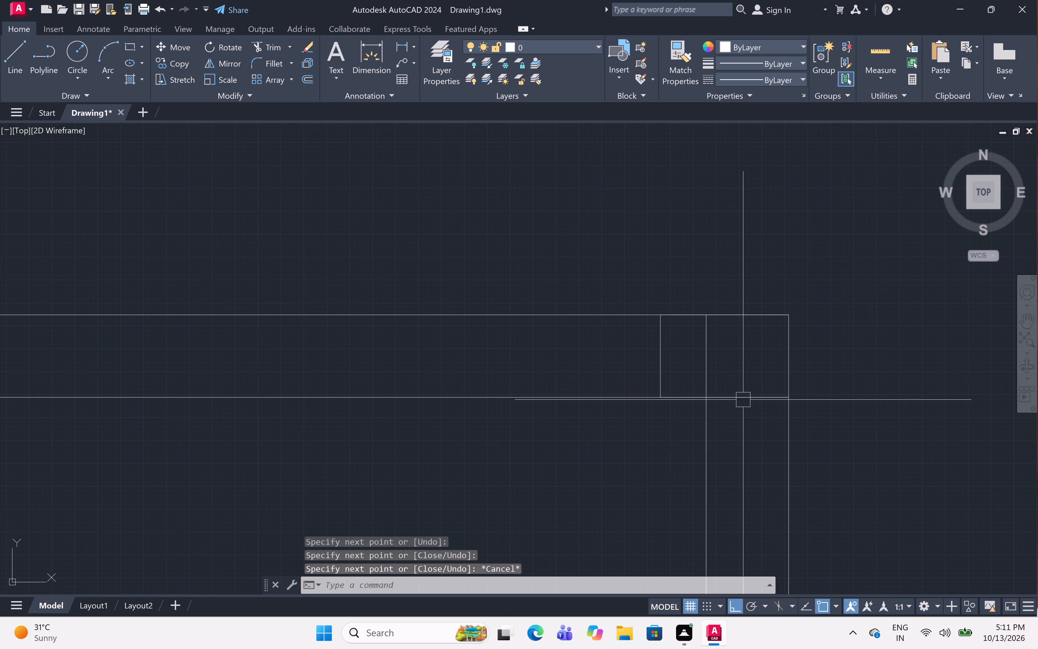
Trim the right wall's inner line inside the top wall, and the overlapping top-wall face segments between the corner and the cross line.
{"action": "key", "text": "t"}
{"action": "key", "text": "r"}
{"action": "key", "text": "space"}
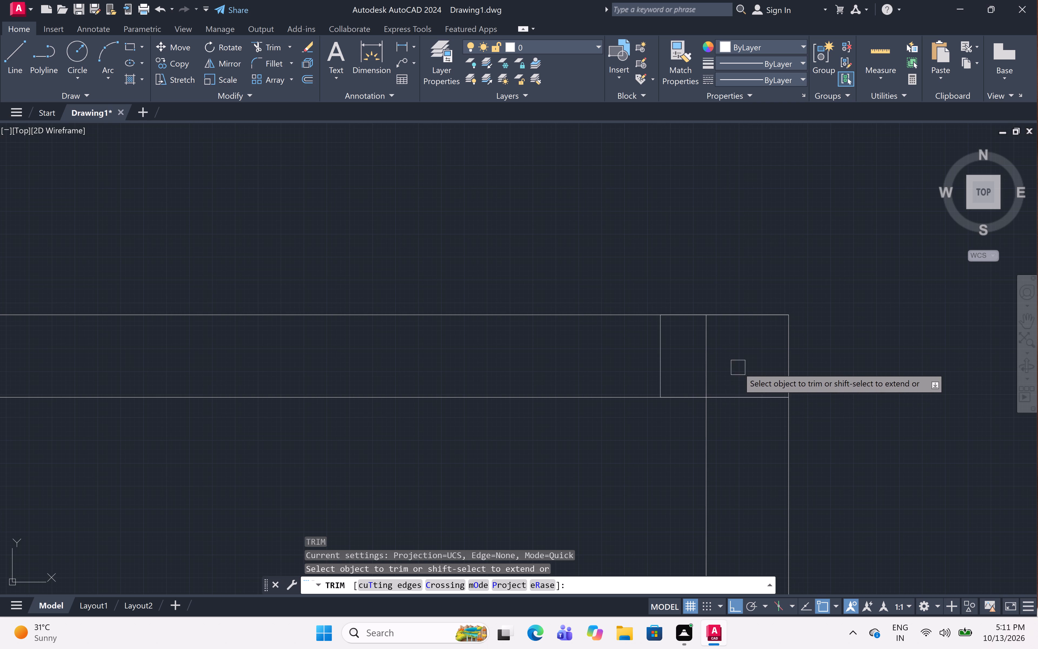
{"action": "left_click", "coordinate": [709, 362]}
{"action": "left_click", "coordinate": [708, 316]}
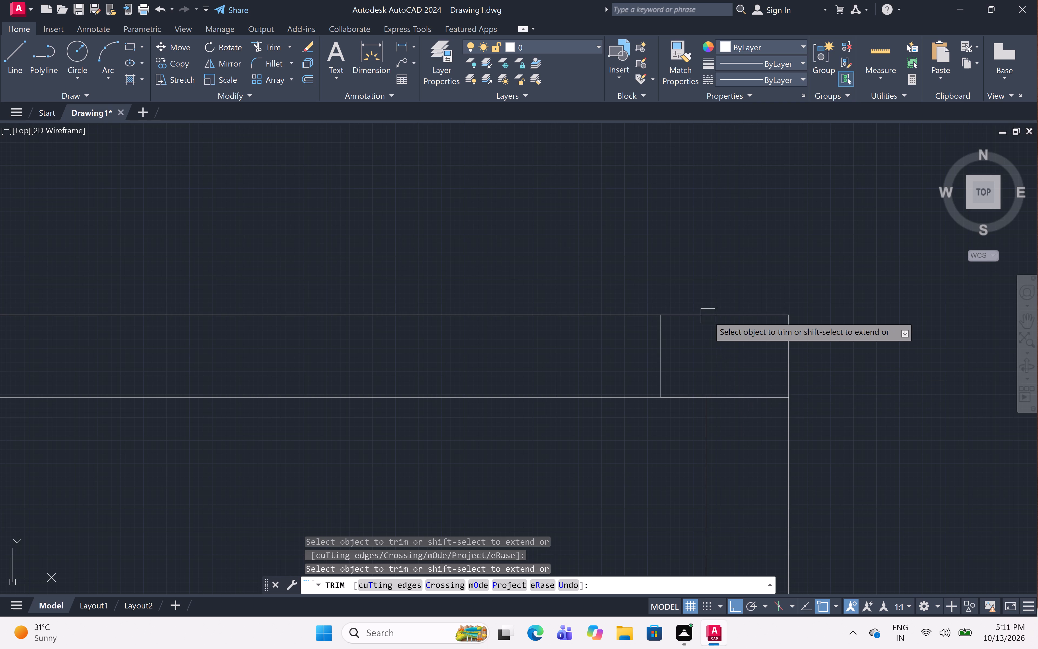
{"action": "left_click", "coordinate": [747, 403]}
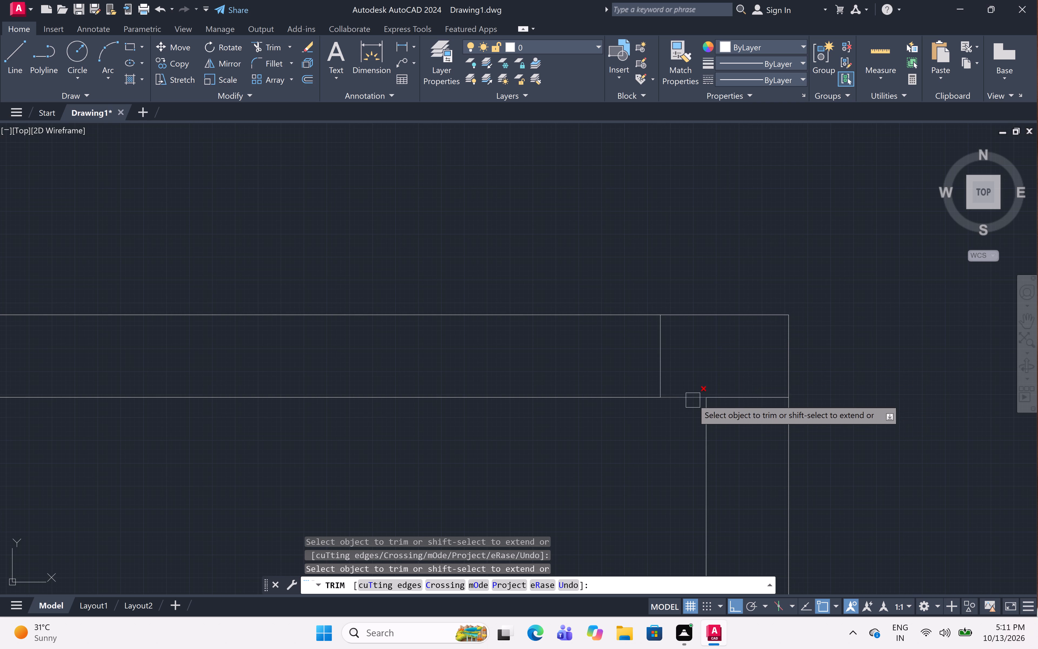
{"action": "left_click", "coordinate": [692, 398]}
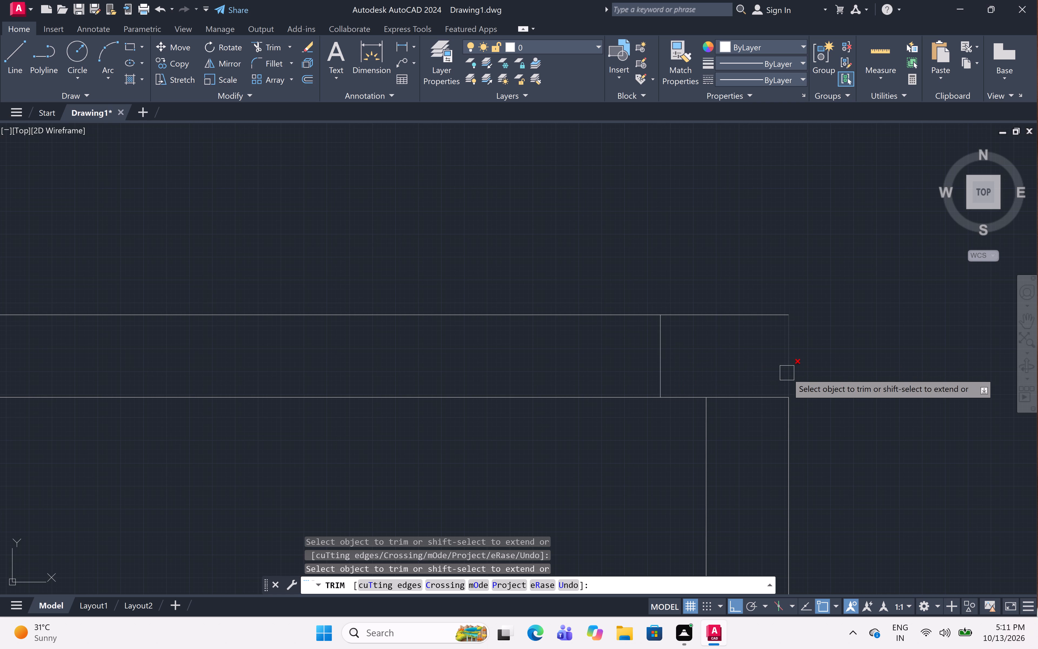
{"action": "scroll", "coordinate": [743, 237], "scroll_direction": "down", "scroll_amount": 2}
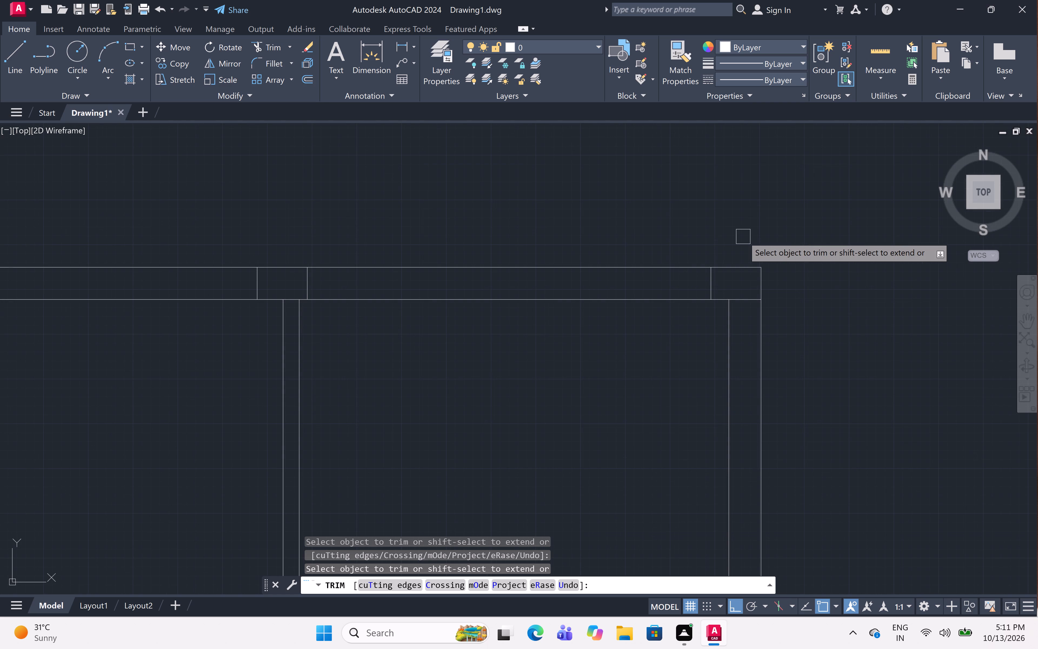
{"action": "scroll", "coordinate": [751, 232], "scroll_direction": "down", "scroll_amount": 1}
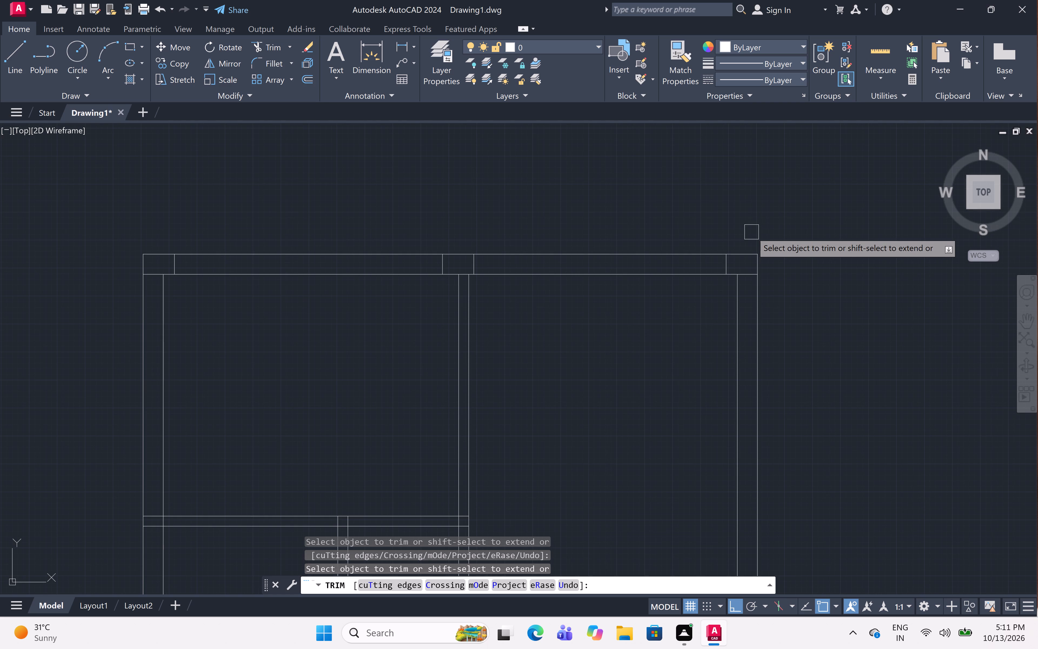
{"action": "scroll", "coordinate": [419, 348], "scroll_direction": "down", "scroll_amount": 1}
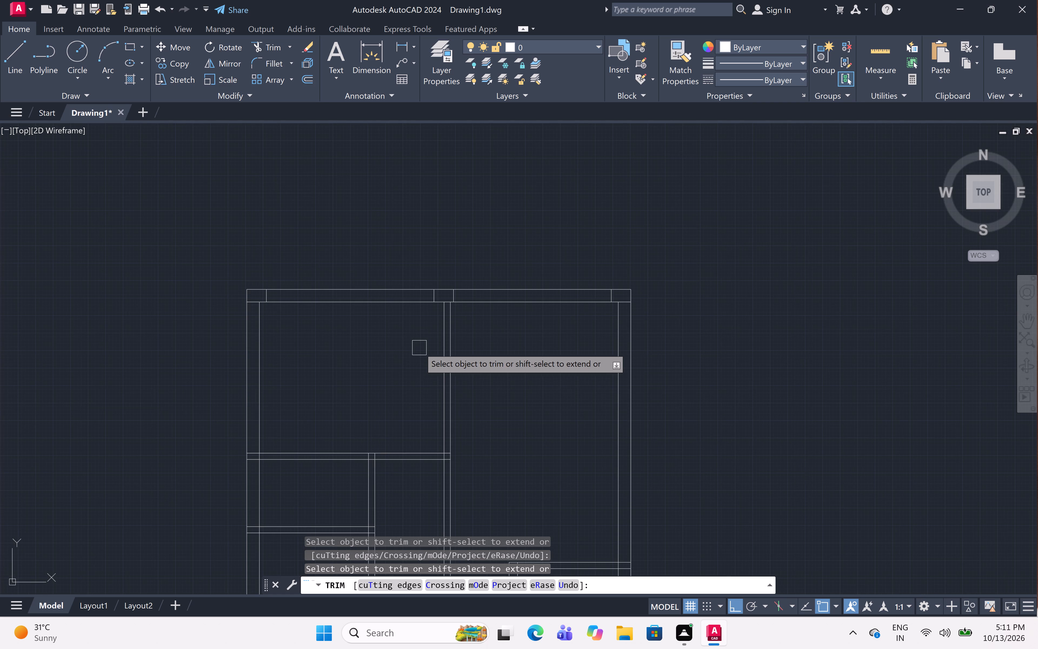
{"action": "middle_click_drag", "start_coordinate": [408, 372], "coordinate": [570, 307]}
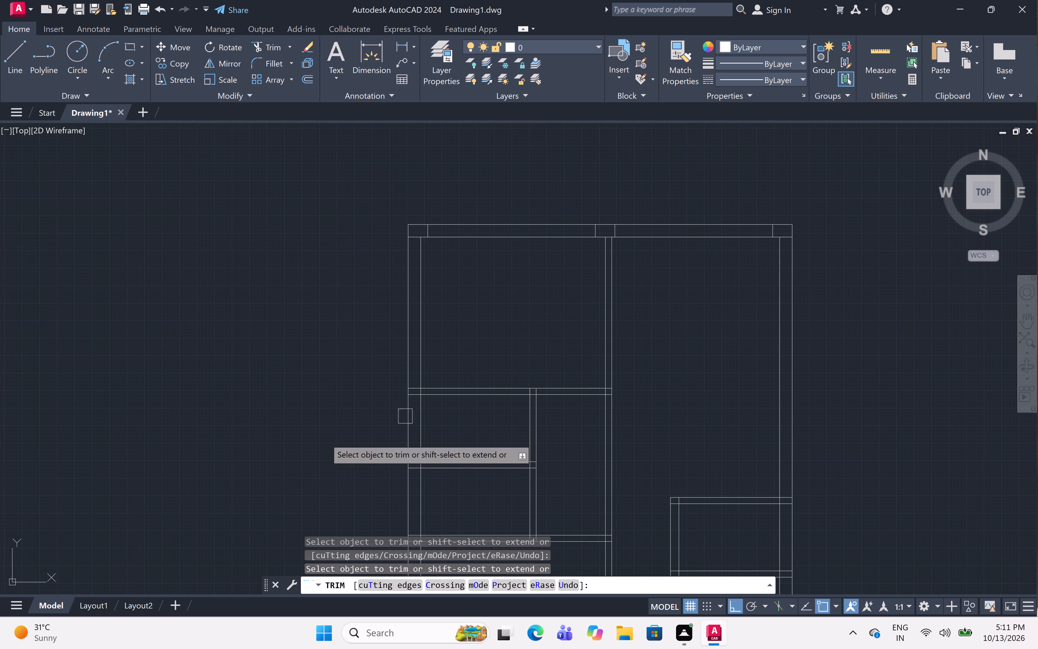
Draw a 1'2" deep block outline within the left wall, from the upper cross partition's top line down, across to the inner face and back up.
{"action": "scroll", "coordinate": [423, 404], "scroll_direction": "up", "scroll_amount": 3}
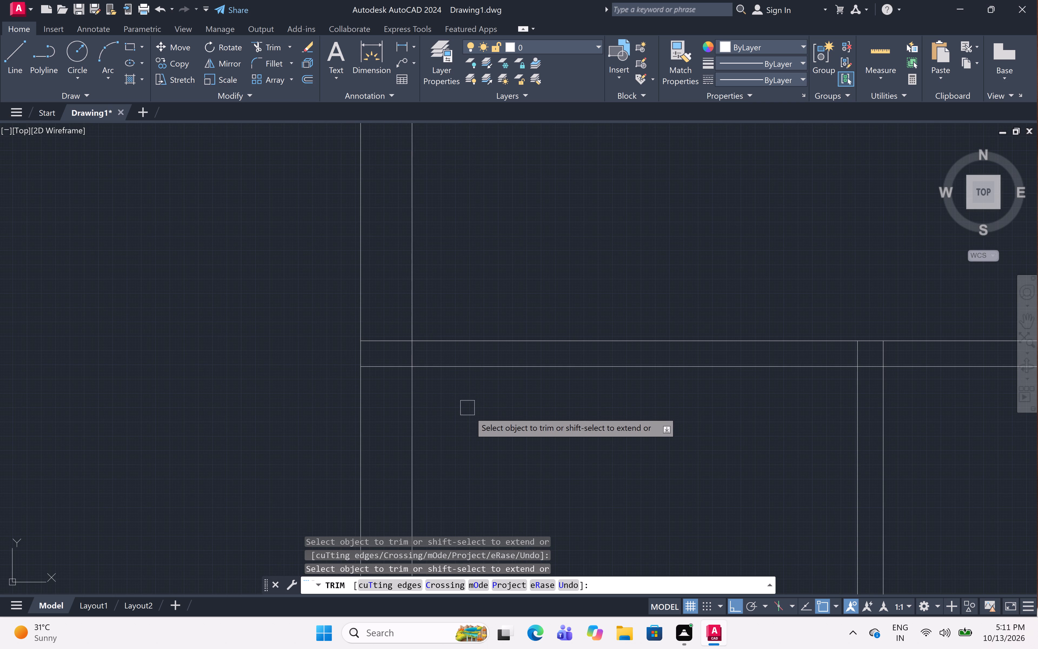
{"action": "key", "text": "Escape"}
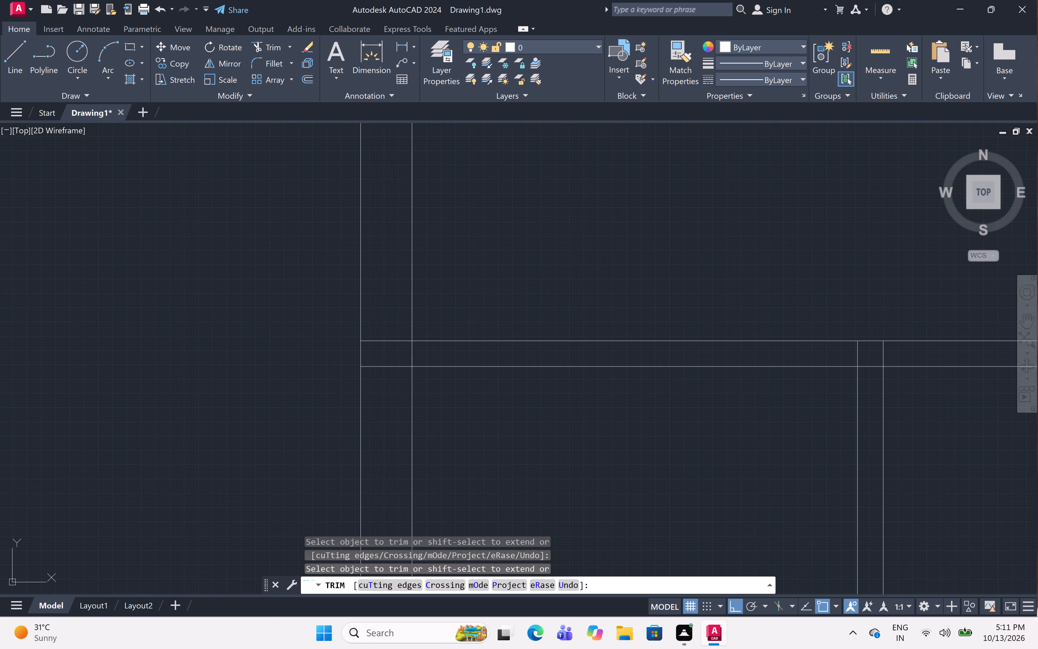
{"action": "type", "text": "l"}
{"action": "key", "text": "space"}
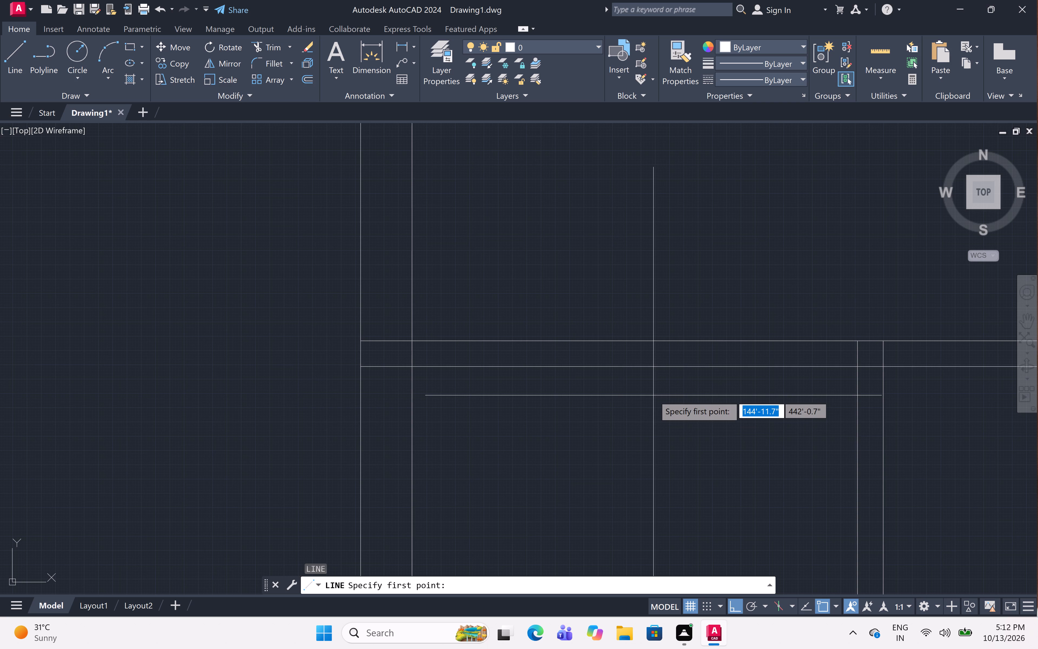
{"action": "scroll", "coordinate": [658, 370], "scroll_direction": "down", "scroll_amount": 3}
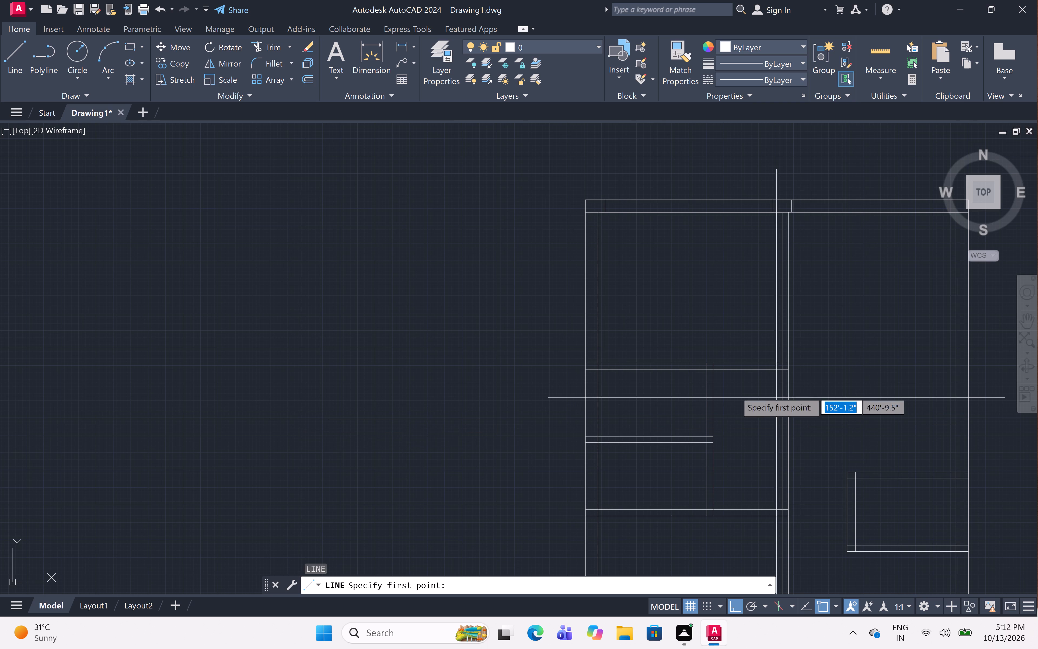
{"action": "scroll", "coordinate": [647, 386], "scroll_direction": "up", "scroll_amount": 2}
{"action": "scroll", "coordinate": [532, 311], "scroll_direction": "up", "scroll_amount": 2}
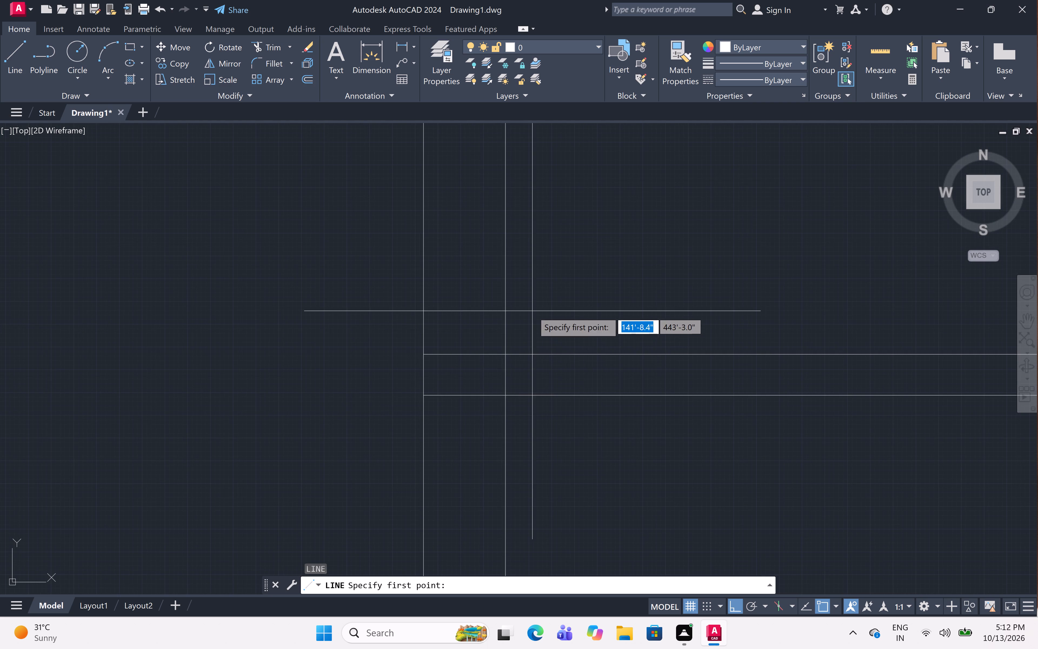
{"action": "left_click", "coordinate": [423, 357]}
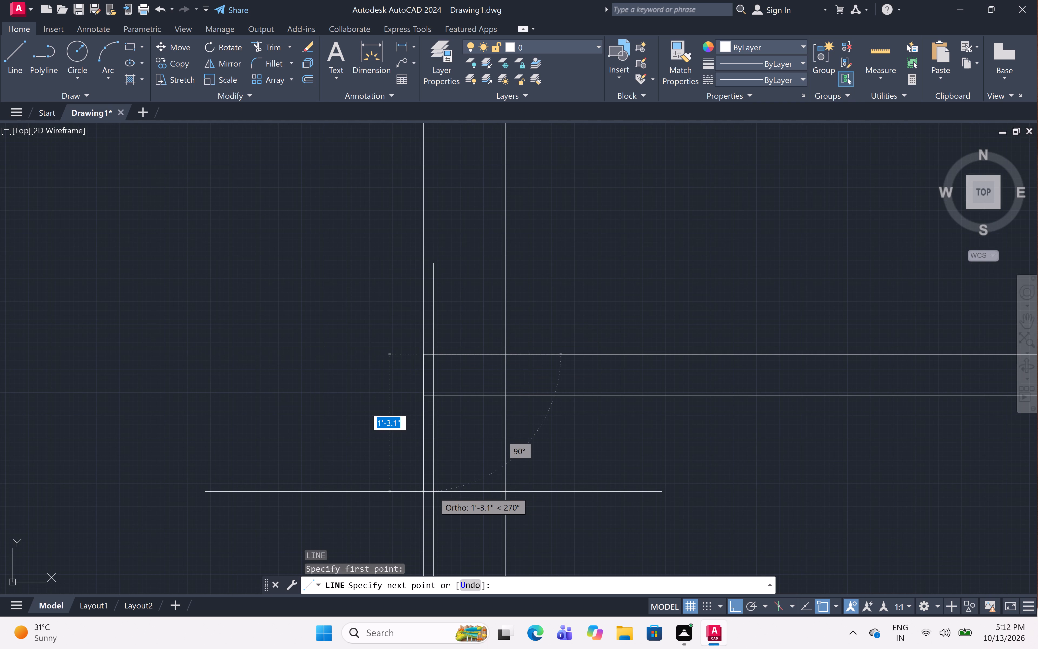
{"action": "key", "text": "1"}
{"action": "key", "text": "apostrophe"}
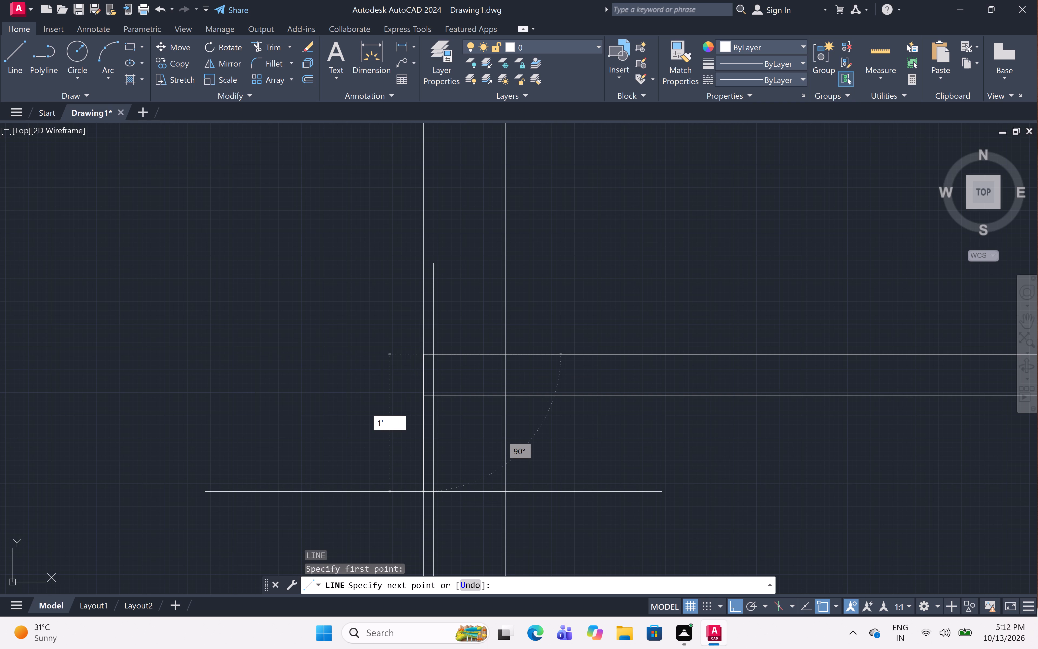
{"action": "key", "text": "2"}
{"action": "key", "text": "shift+quotedbl"}
{"action": "key", "text": "space"}
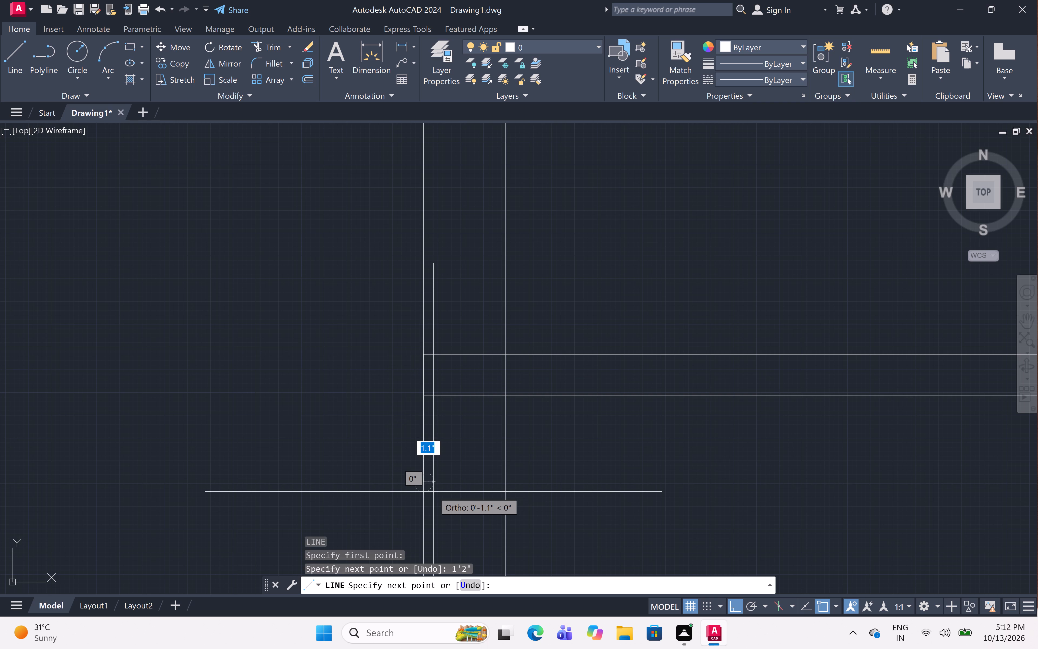
{"action": "left_click", "coordinate": [503, 483]}
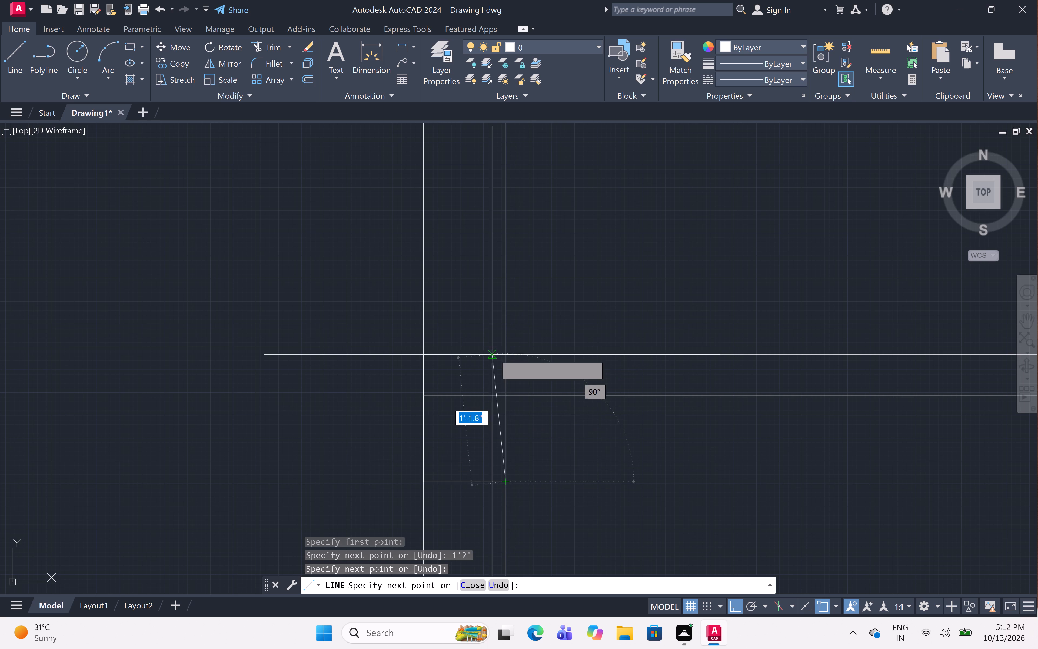
{"action": "left_click", "coordinate": [504, 350]}
{"action": "key", "text": "Escape"}
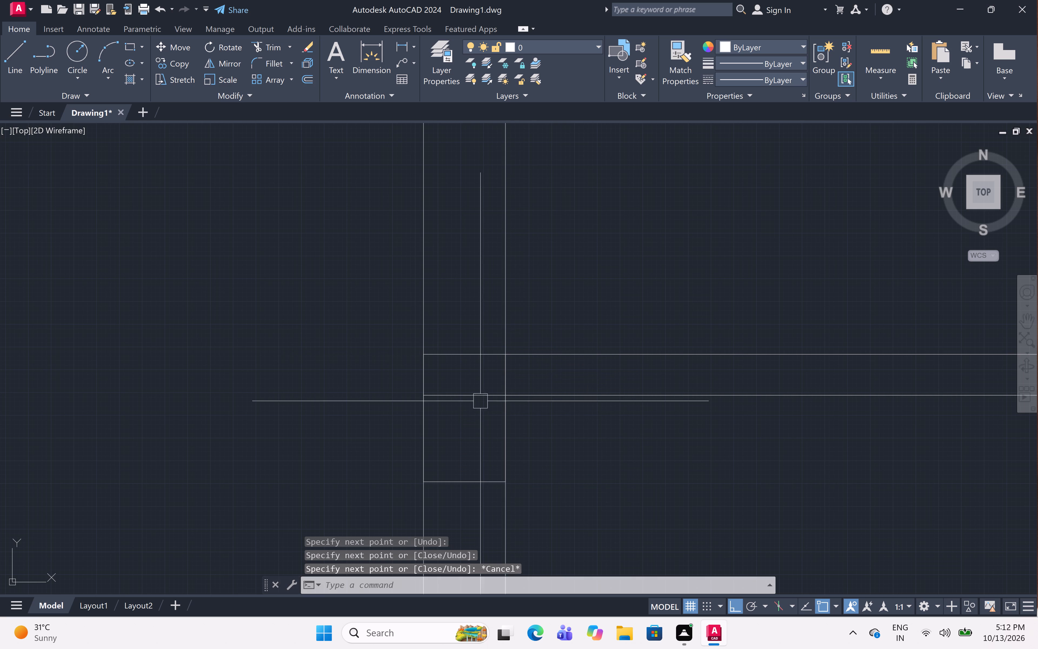
Trim the upper cross partition's lower line inside the new left-wall block.
{"action": "type", "text": "tr"}
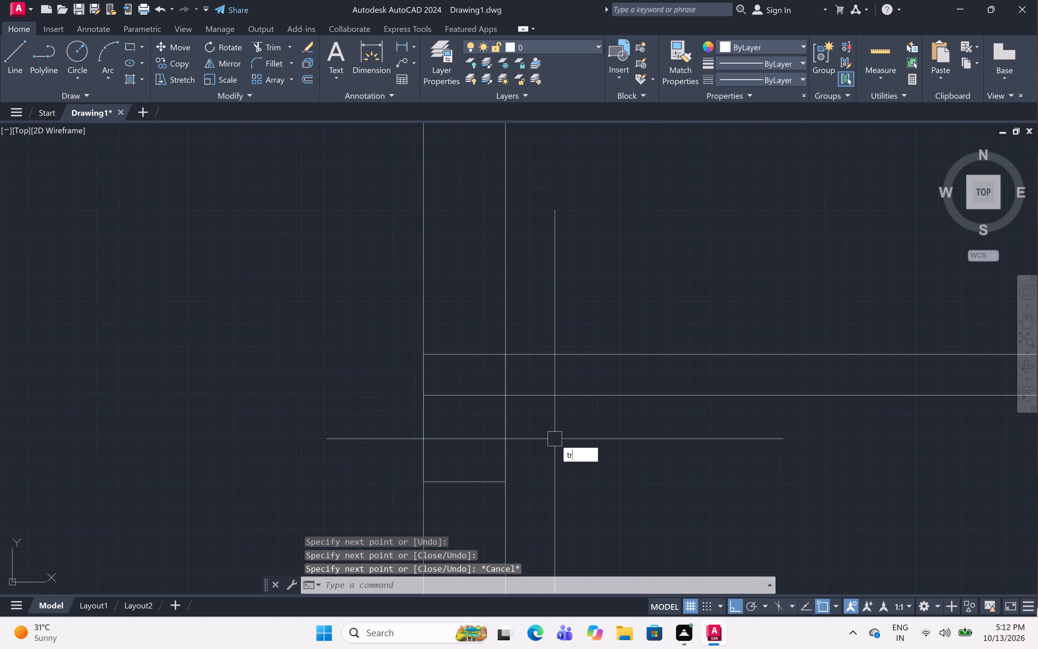
{"action": "key", "text": "space"}
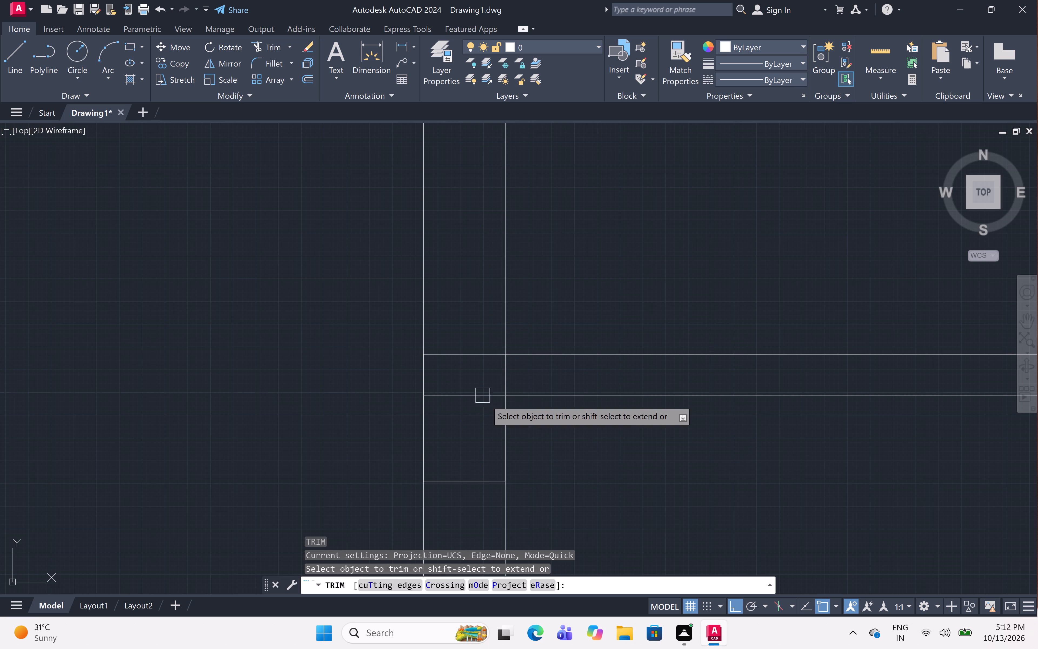
{"action": "left_click", "coordinate": [475, 397]}
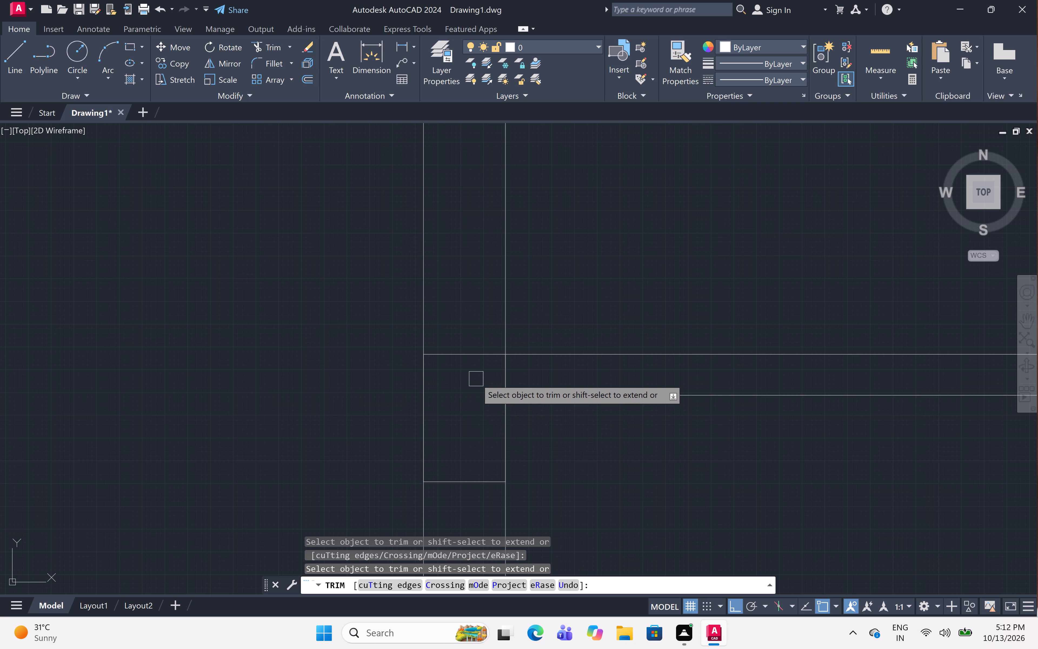
{"action": "scroll", "coordinate": [492, 368], "scroll_direction": "down", "scroll_amount": 4}
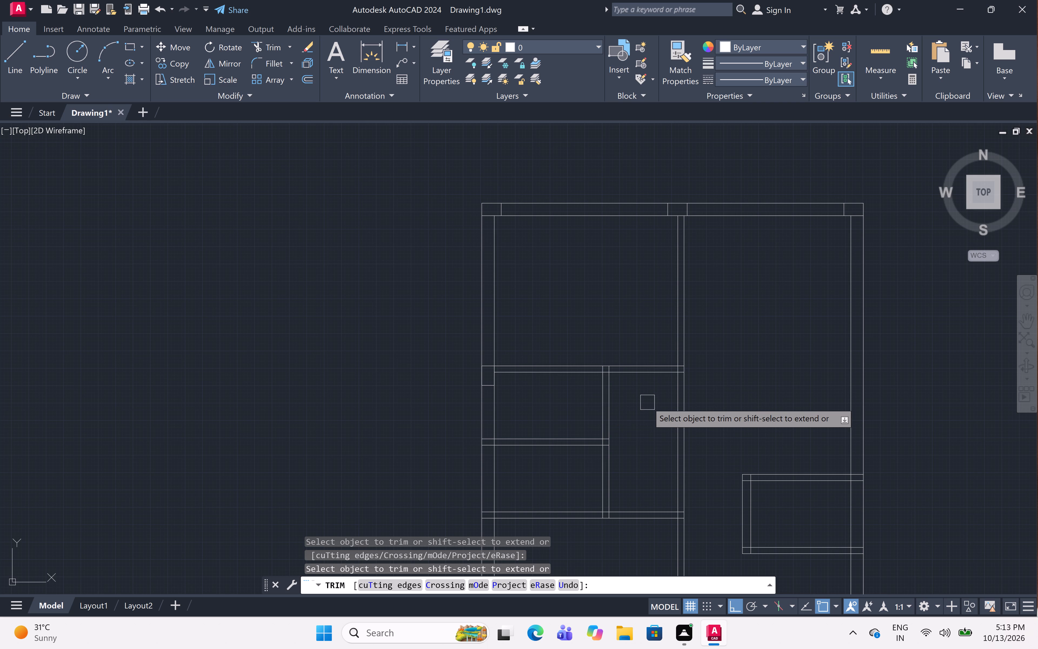
{"action": "scroll", "coordinate": [701, 378], "scroll_direction": "up", "scroll_amount": 4}
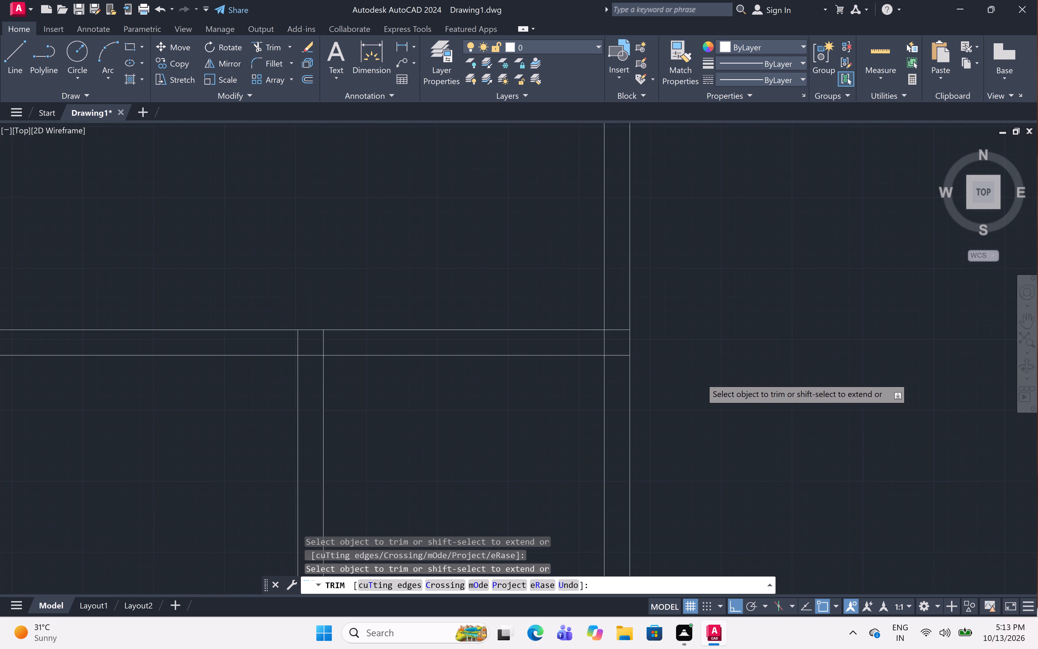
{"action": "key", "text": "Escape"}
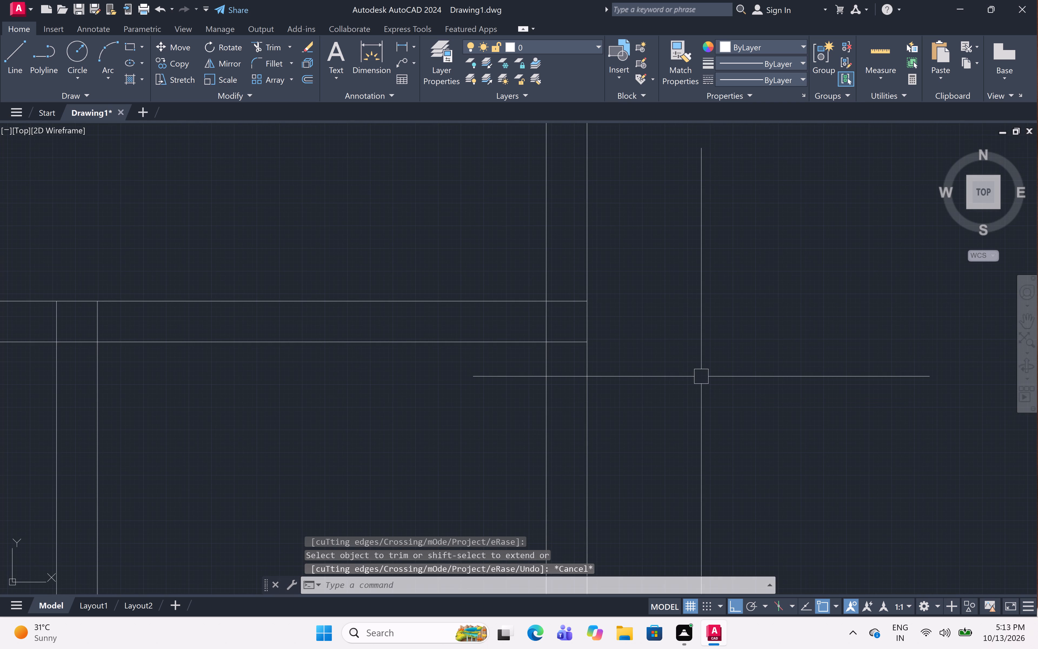
Draw a 9" by 1'2" block outline at the upper cross partition's junction with the middle partition, starting from its upper outer corner.
{"action": "type", "text": "l"}
{"action": "key", "text": "space"}
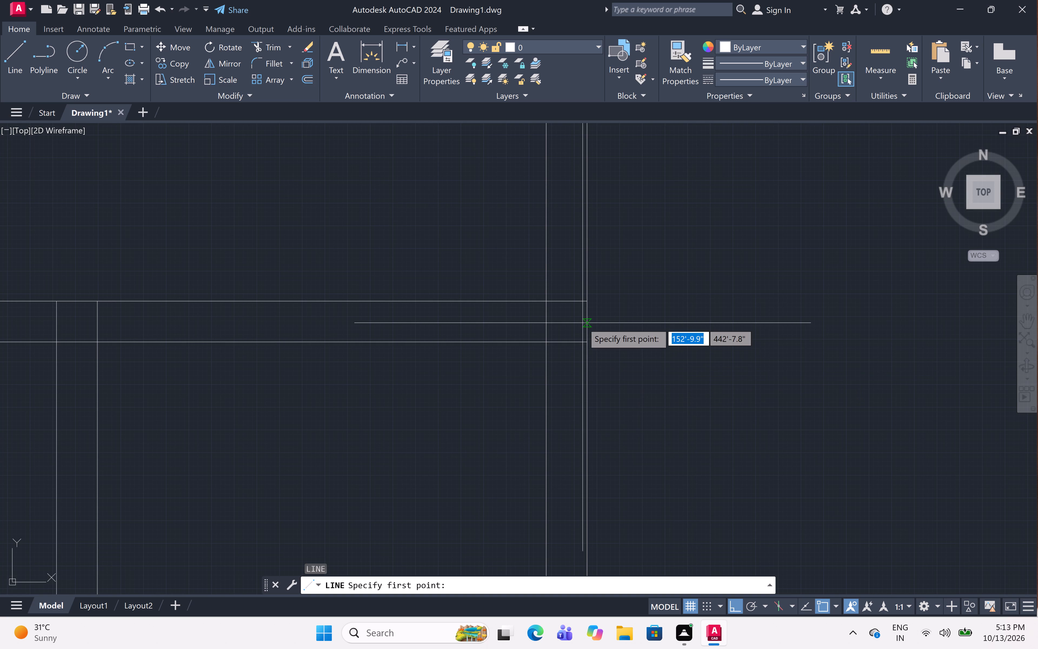
{"action": "left_click", "coordinate": [587, 298]}
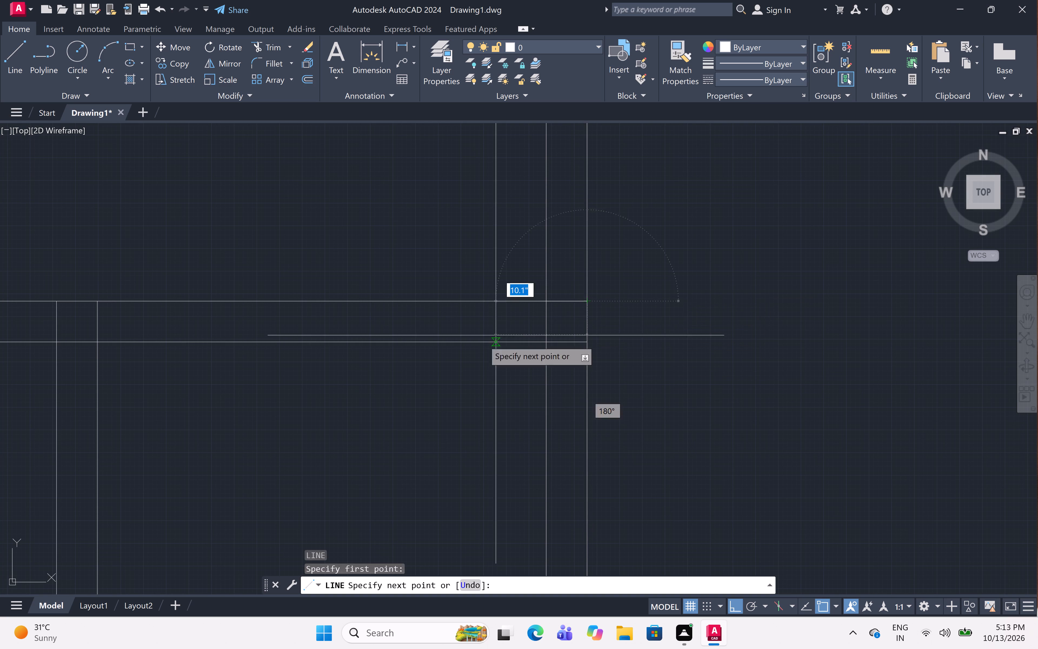
{"action": "key", "text": "9"}
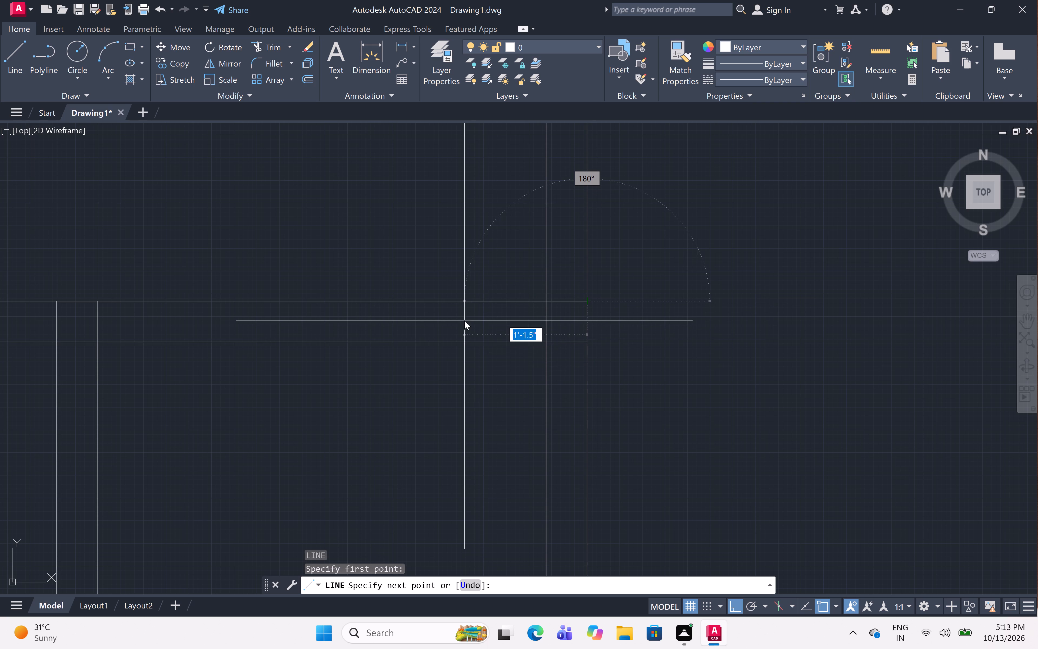
{"action": "type", "text": "\""}
{"action": "key", "text": "space"}
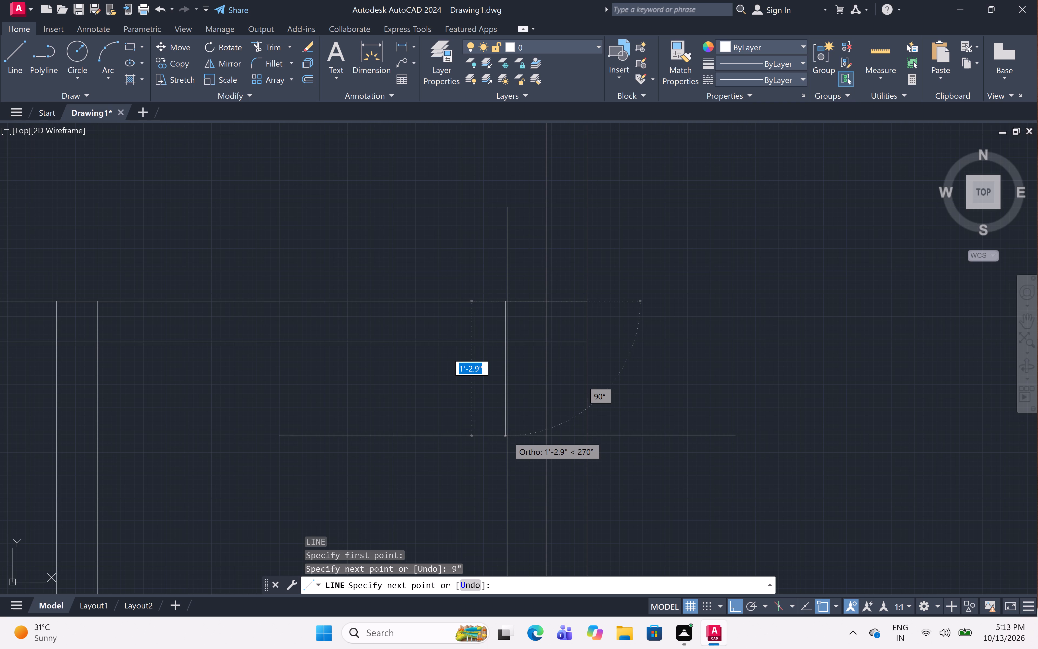
{"action": "key", "text": "1"}
{"action": "type", "text": "'2"}
{"action": "type", "text": "\""}
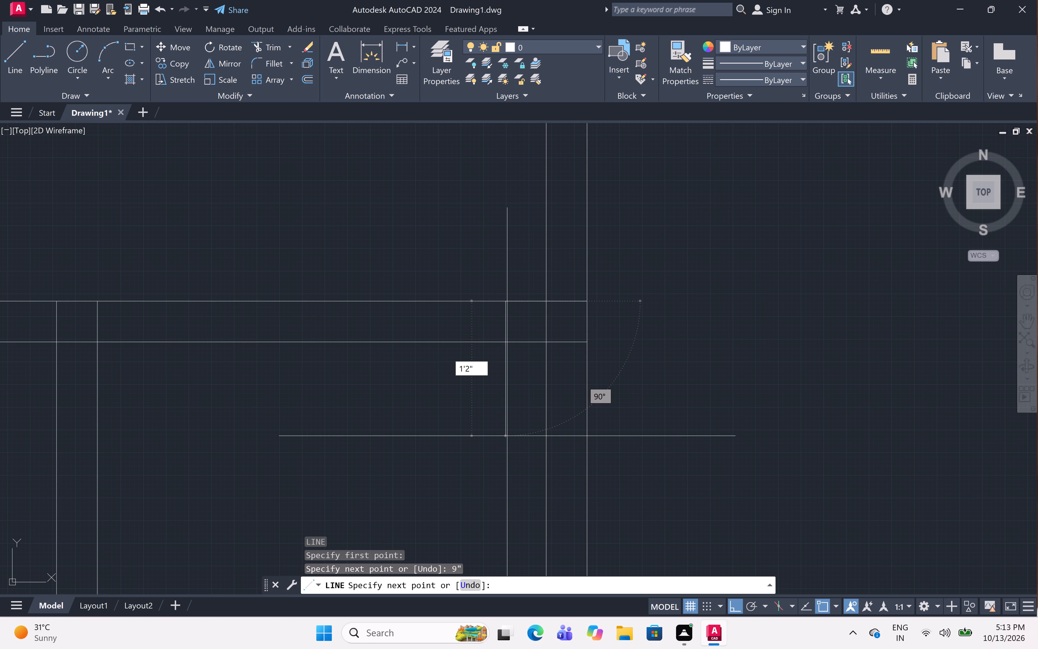
{"action": "key", "text": "space"}
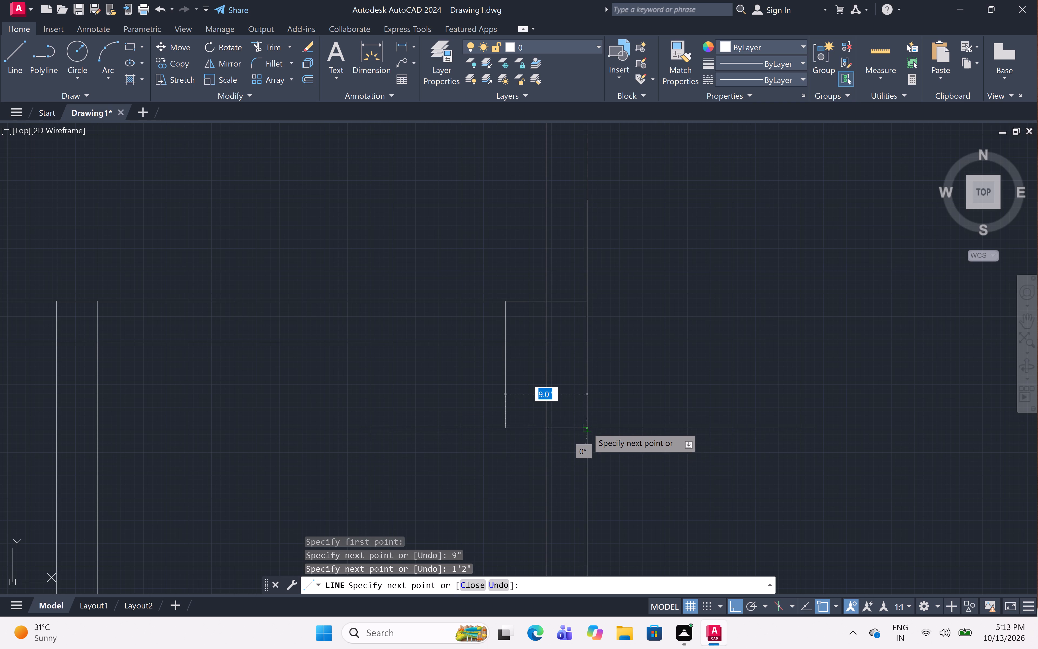
{"action": "left_click", "coordinate": [587, 427]}
{"action": "key", "text": "Escape"}
Trim the middle partition's inner line and the cross partition's lower line inside the 9" by 1'2" block.
{"action": "type", "text": "tr"}
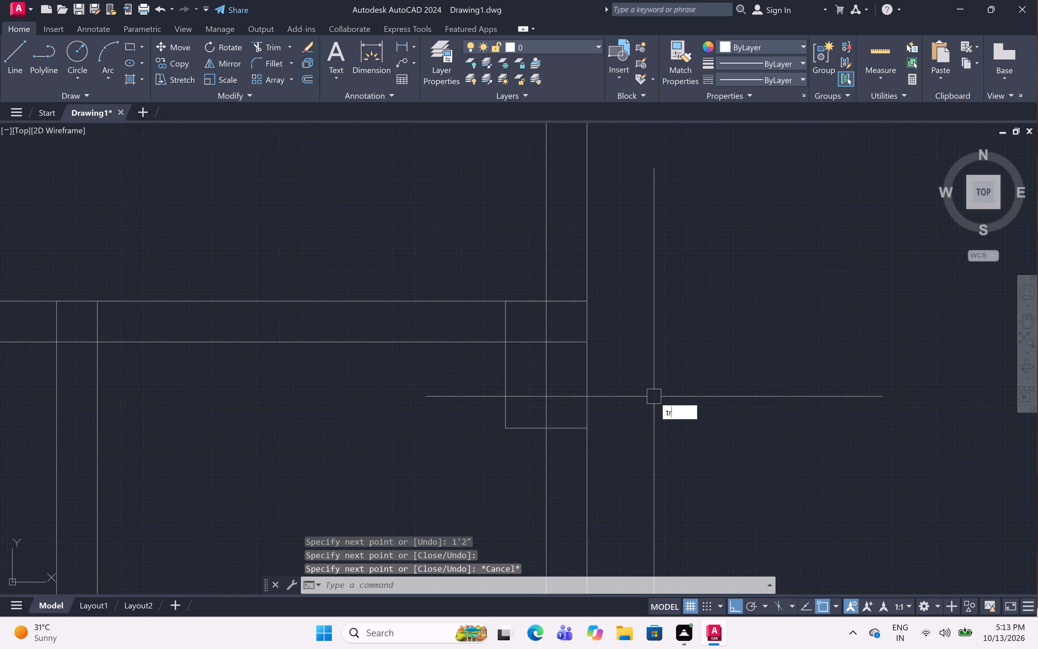
{"action": "key", "text": "space"}
{"action": "left_click", "coordinate": [548, 386]}
{"action": "left_click", "coordinate": [552, 344]}
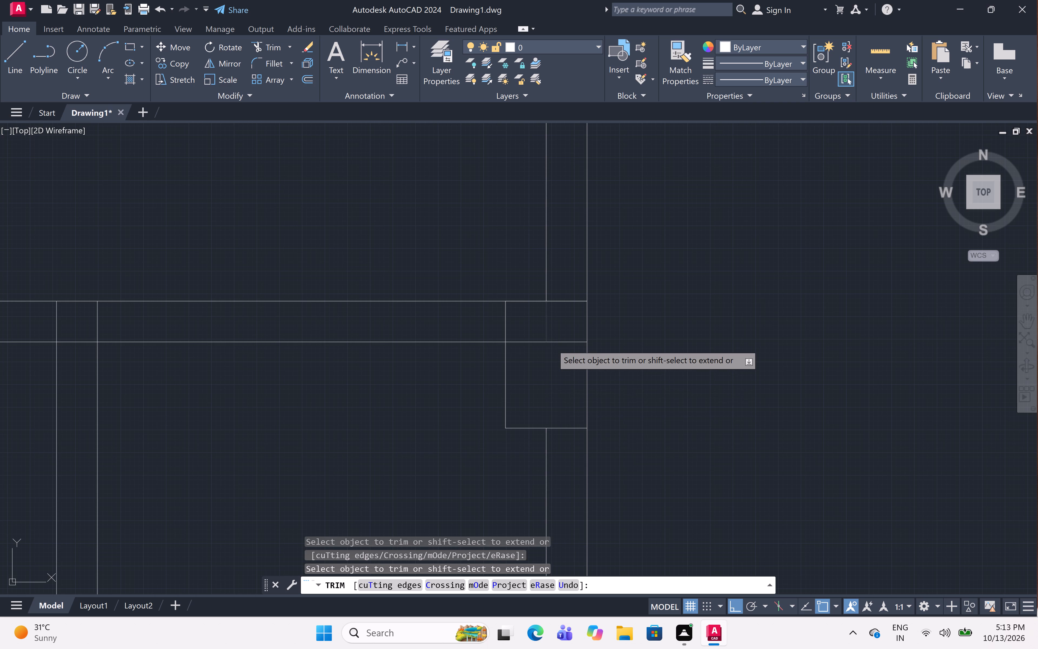
{"action": "left_click", "coordinate": [549, 342]}
{"action": "scroll", "coordinate": [684, 309], "scroll_direction": "down", "scroll_amount": 6}
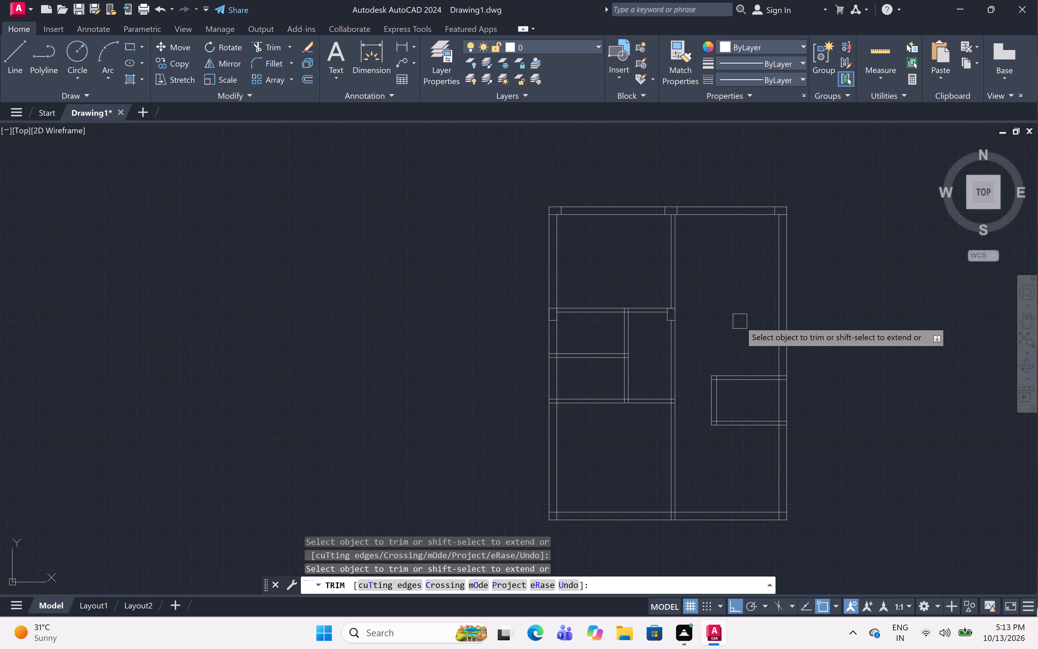
{"action": "scroll", "coordinate": [740, 321], "scroll_direction": "up", "scroll_amount": 3}
{"action": "key", "text": "Escape"}
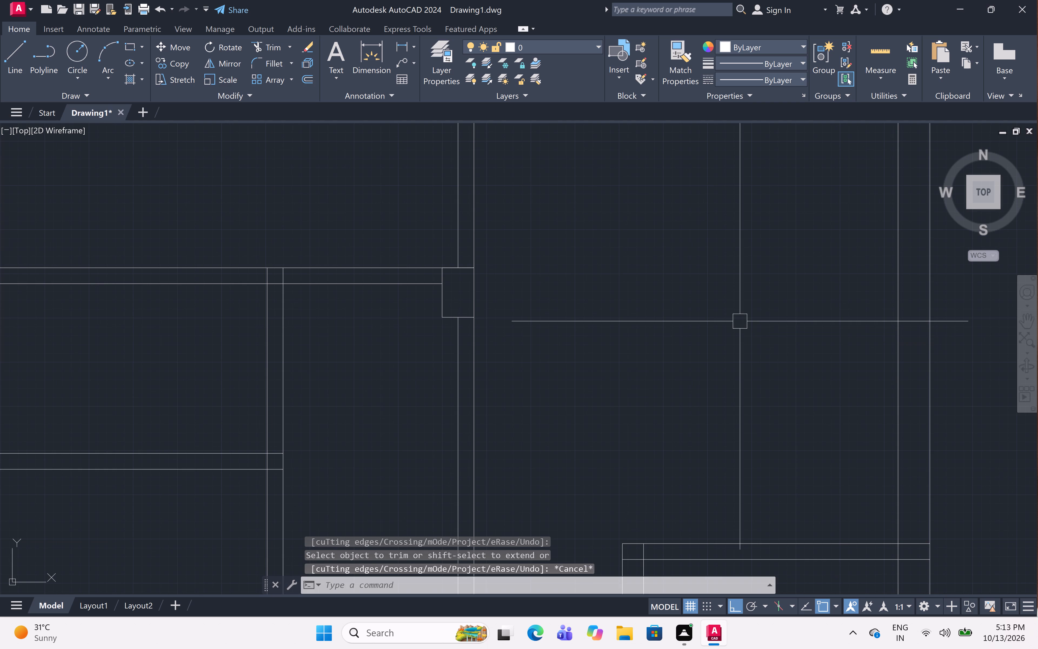
Extend the upper cross partition's top line across the adjacent room to the outer wall's far face.
{"action": "type", "text": "ex"}
{"action": "key", "text": "space"}
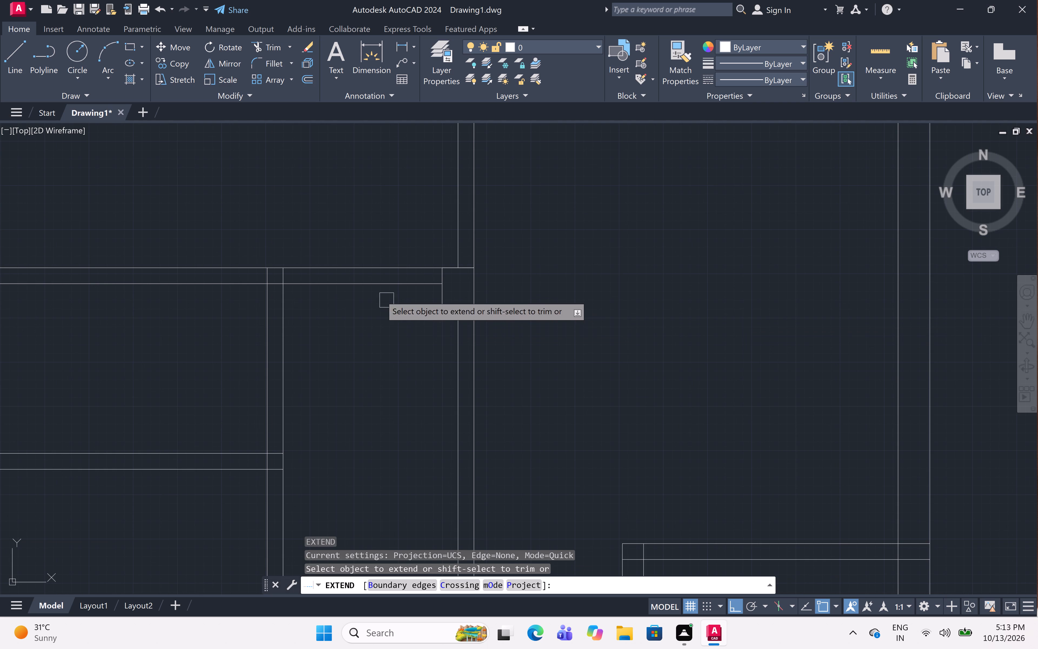
{"action": "left_click", "coordinate": [391, 261]}
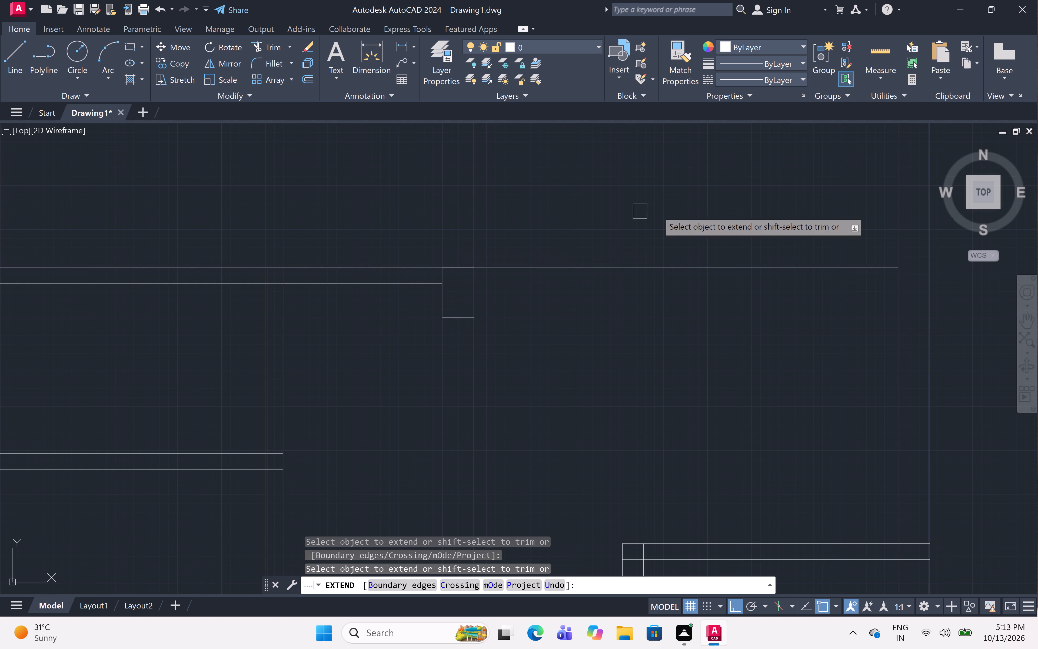
{"action": "left_click", "coordinate": [678, 262]}
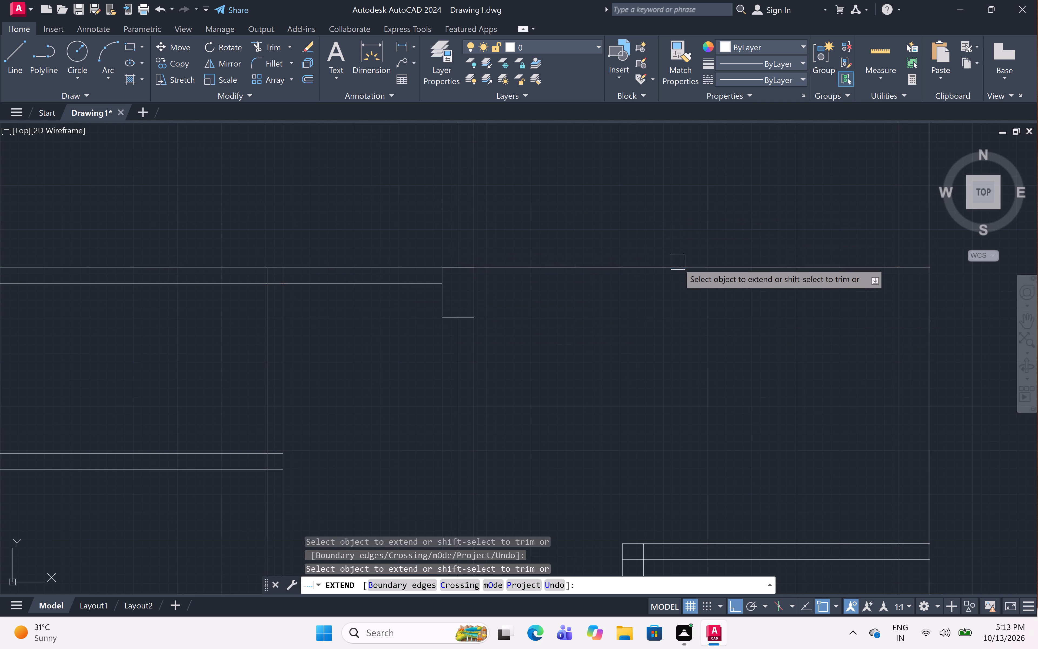
{"action": "key", "text": "Escape"}
Trim the extended line between the middle partition and the outer wall's inner face, keeping only the cross line within the wall.
{"action": "key", "text": "t"}
{"action": "type", "text": "r"}
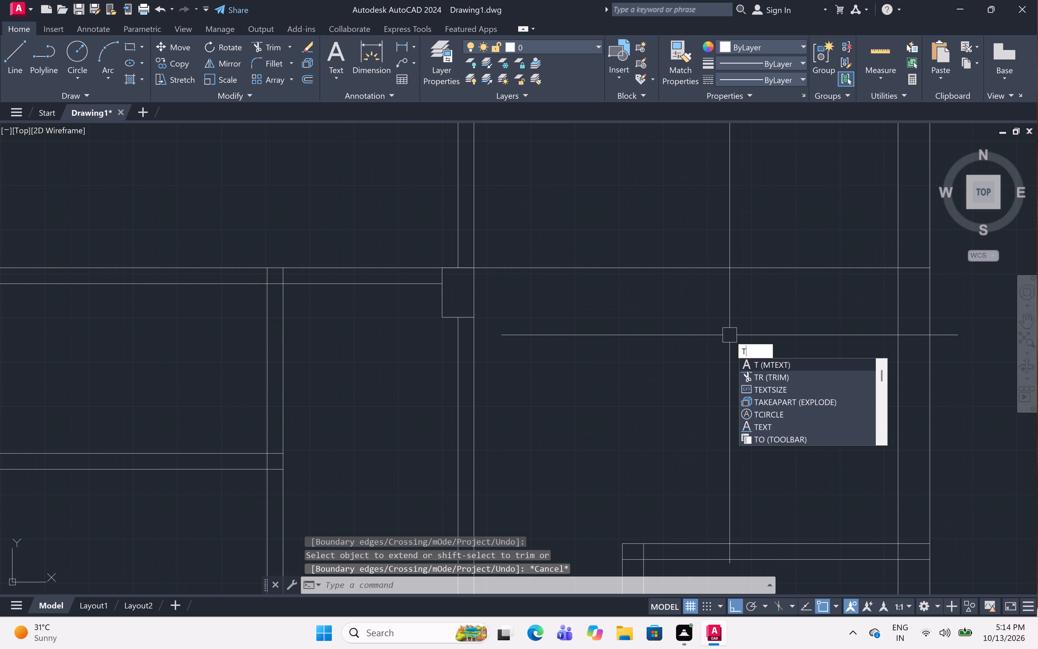
{"action": "key", "text": "space"}
{"action": "left_click", "coordinate": [690, 246]}
{"action": "left_click", "coordinate": [693, 294]}
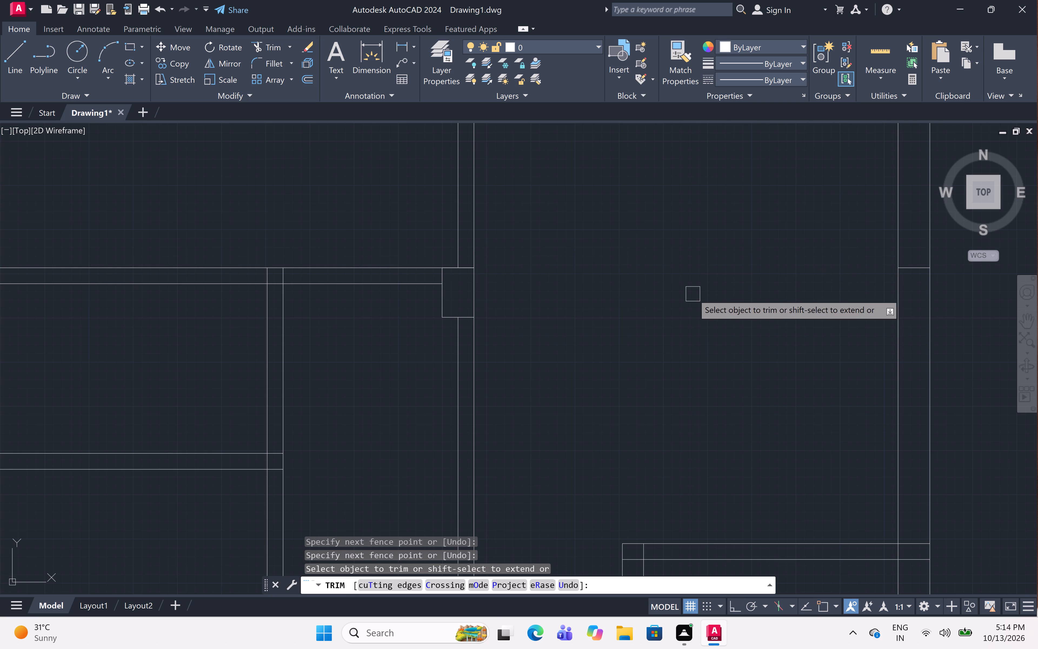
{"action": "scroll", "coordinate": [740, 328], "scroll_direction": "down", "scroll_amount": 2}
{"action": "middle_click_drag", "start_coordinate": [740, 329], "coordinate": [575, 387]}
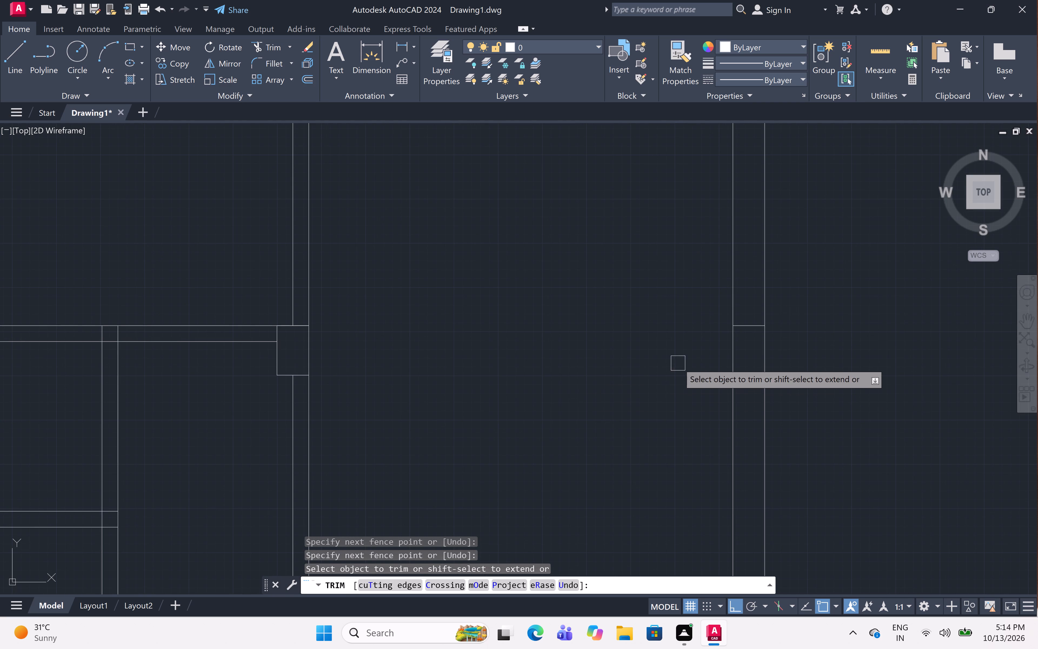
{"action": "key", "text": "Escape"}
Draw the 1'2" side and 9" lower edge of the block in the outer wall, starting at the cross line's end on the inner face.
{"action": "type", "text": "l"}
{"action": "key", "text": "space"}
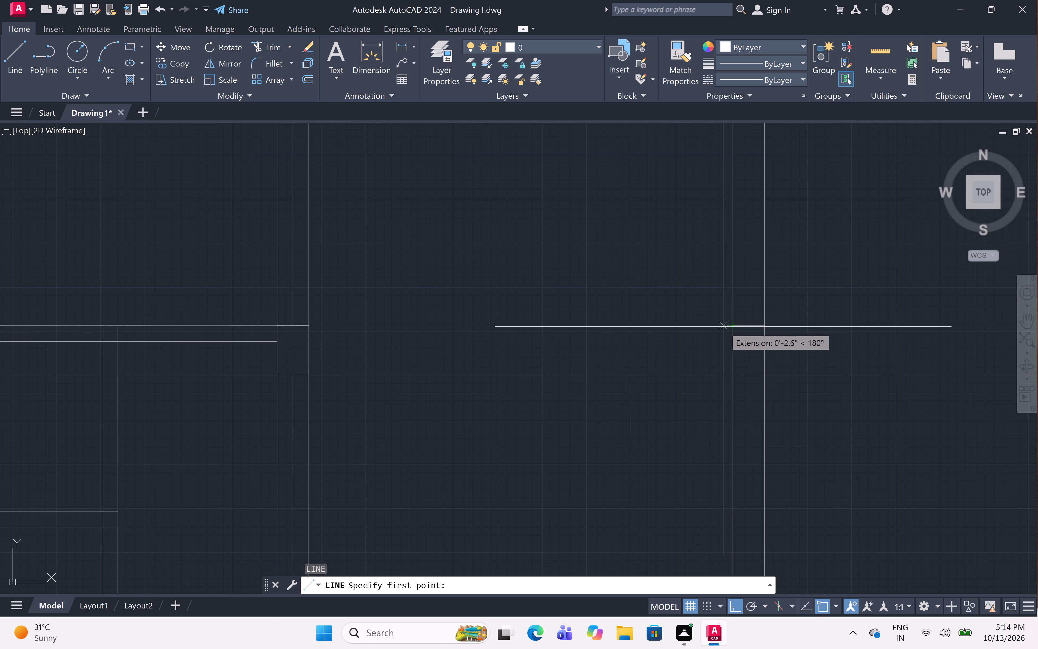
{"action": "left_click", "coordinate": [733, 328]}
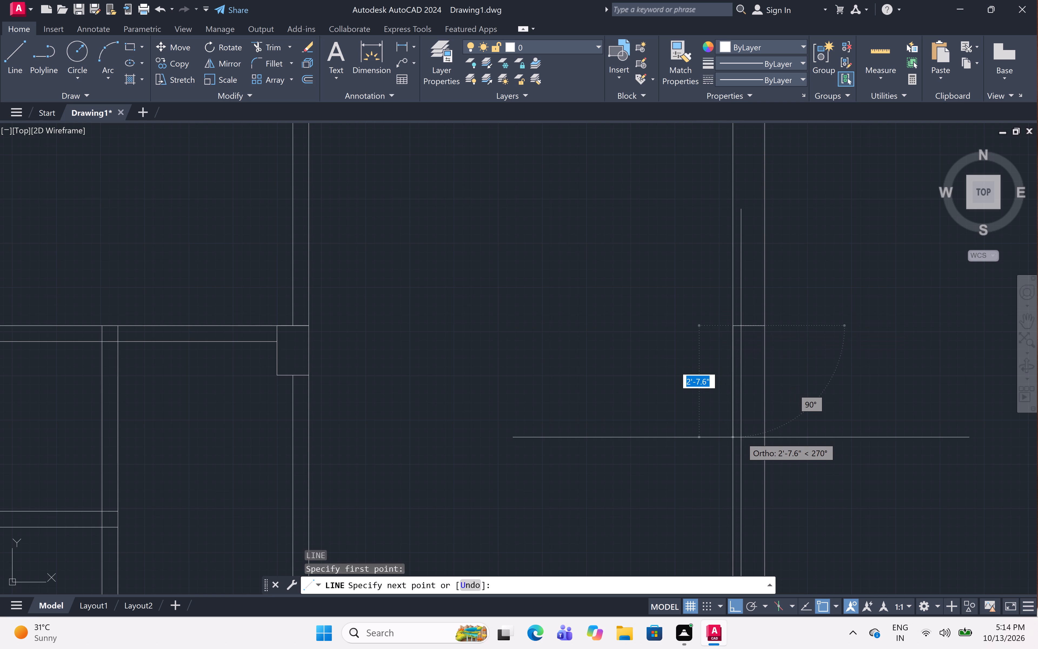
{"action": "key", "text": "1"}
{"action": "key", "text": "apostrophe"}
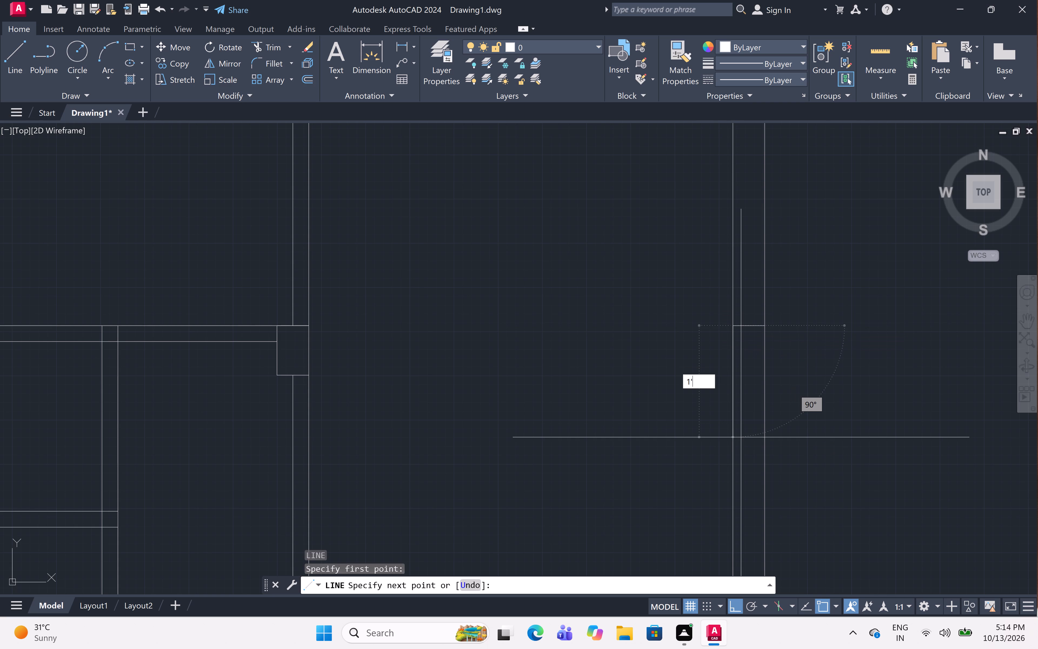
{"action": "key", "text": "2"}
{"action": "key", "text": "shift+quotedbl"}
{"action": "key", "text": "space"}
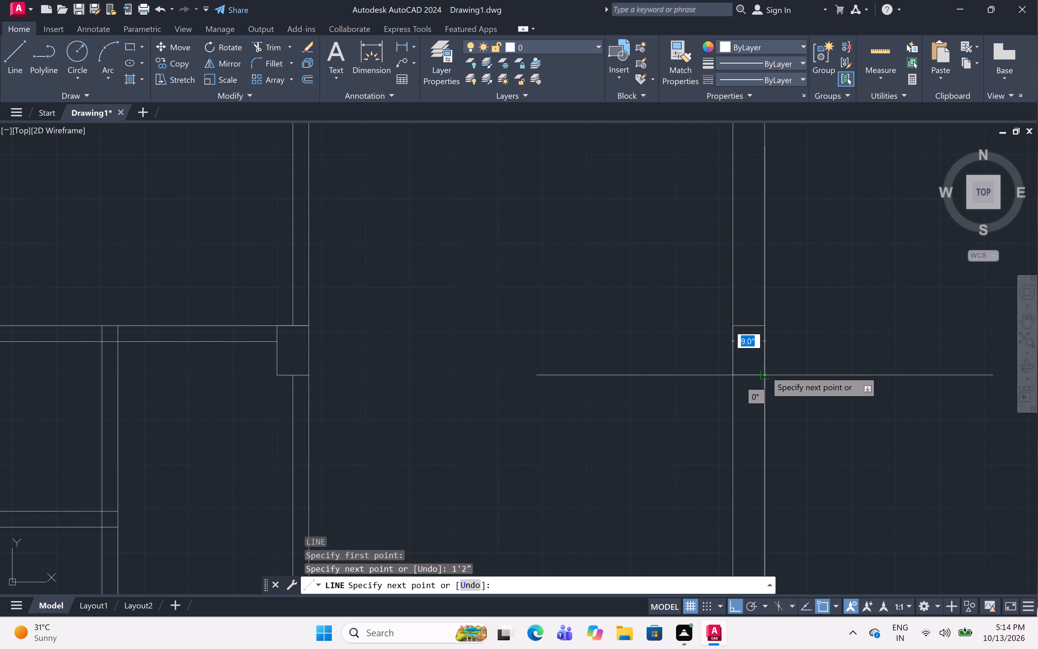
{"action": "left_click", "coordinate": [766, 373]}
{"action": "key", "text": "Escape"}
Draw a 9" by 1'2" block outline at the lower cross partition's junction with the outer wall, down from the partition's top line.
{"action": "scroll", "coordinate": [780, 353], "scroll_direction": "down", "scroll_amount": 2}
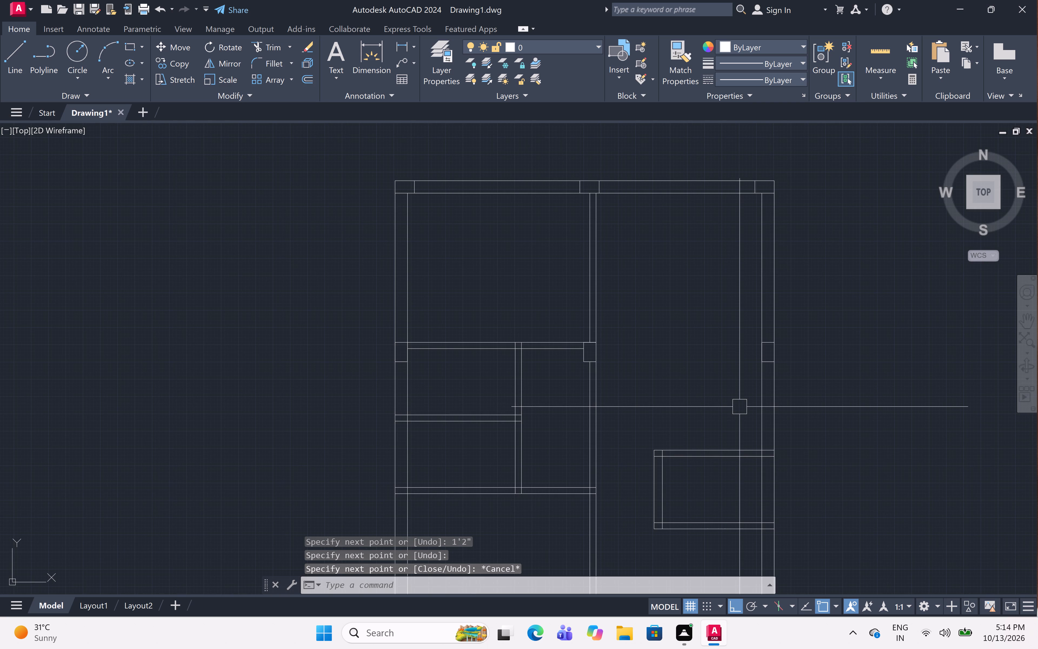
{"action": "scroll", "coordinate": [740, 407], "scroll_direction": "down", "scroll_amount": 1}
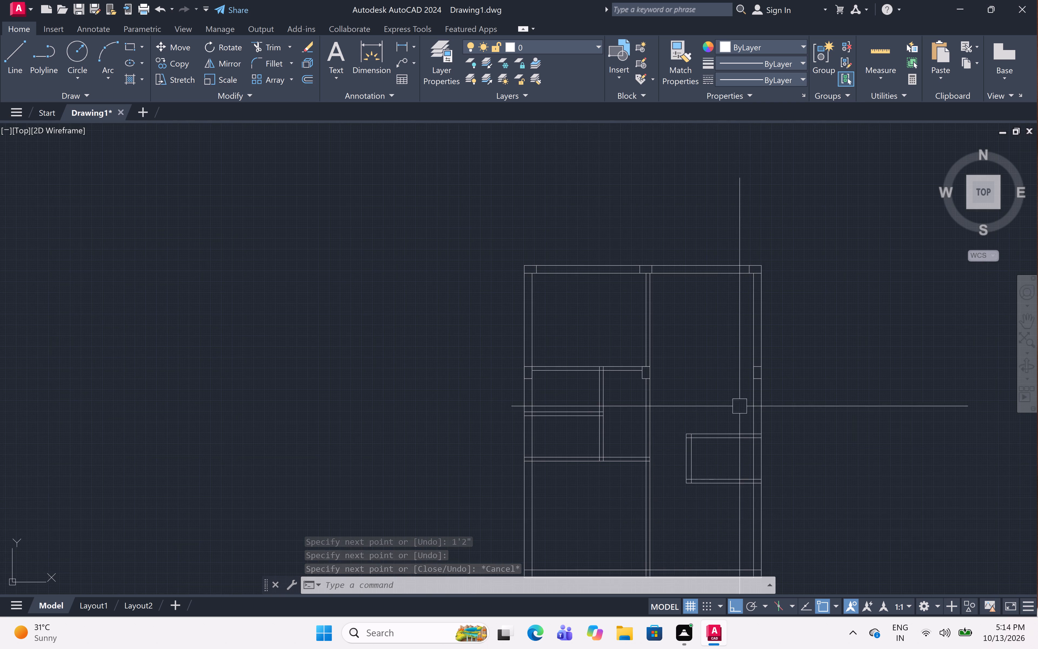
{"action": "scroll", "coordinate": [530, 460], "scroll_direction": "down", "scroll_amount": 1}
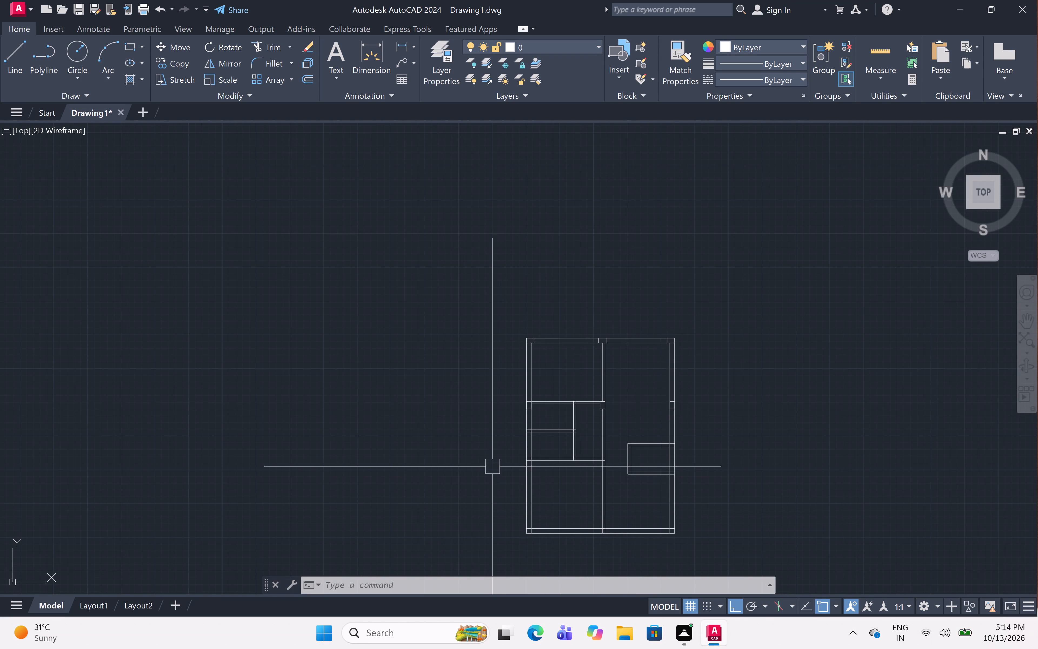
{"action": "scroll", "coordinate": [538, 476], "scroll_direction": "up", "scroll_amount": 3}
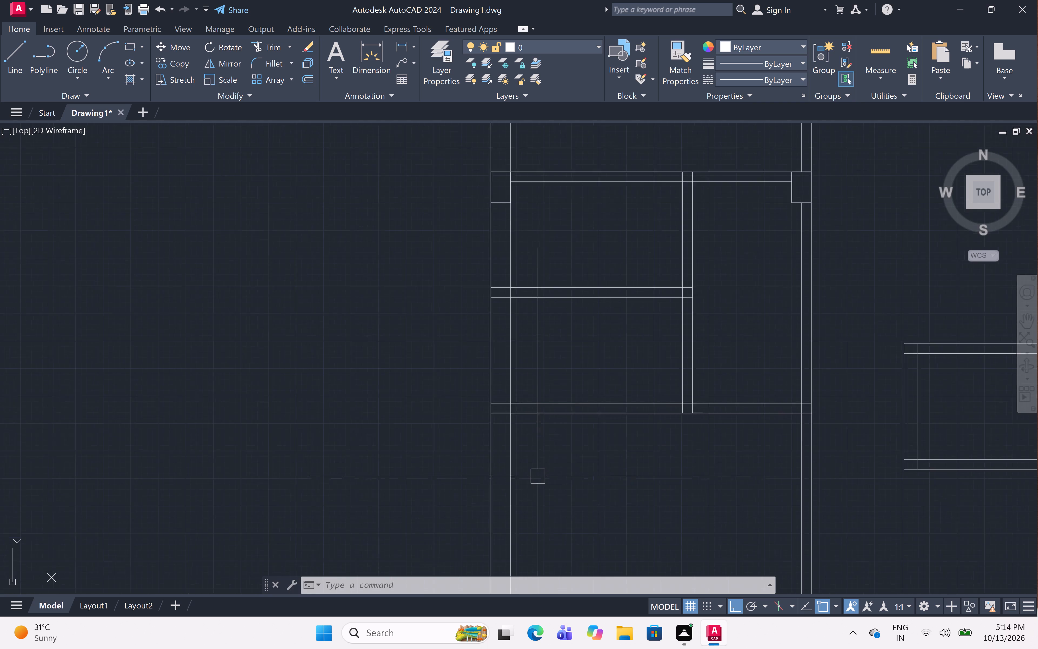
{"action": "scroll", "coordinate": [538, 476], "scroll_direction": "up", "scroll_amount": 1}
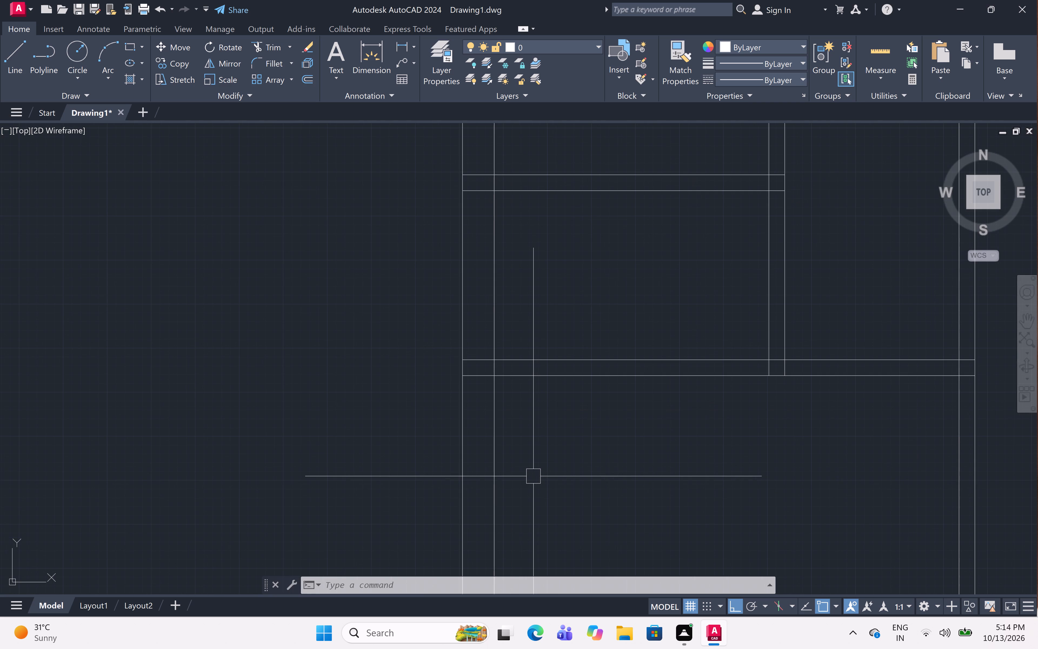
{"action": "type", "text": "l"}
{"action": "key", "text": "space"}
{"action": "left_click", "coordinate": [461, 360]}
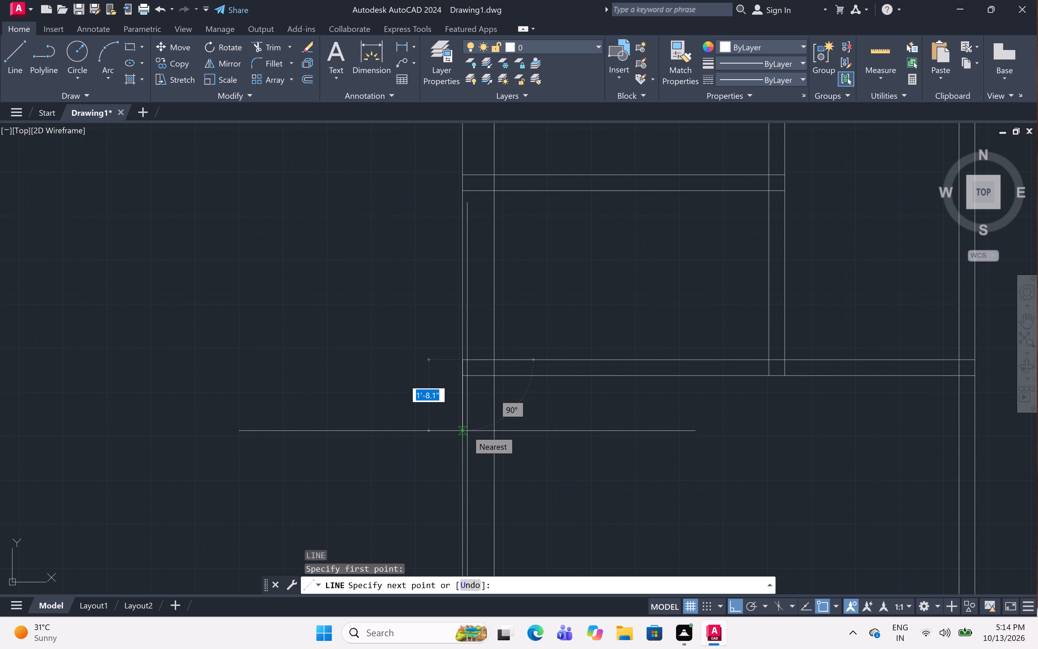
{"action": "key", "text": "1"}
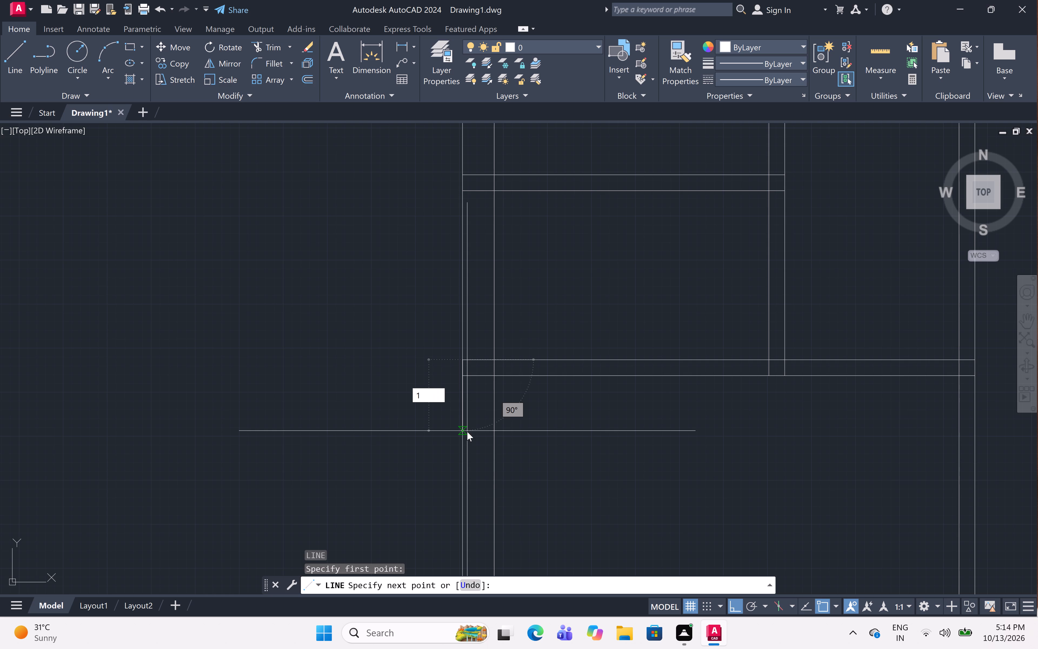
{"action": "key", "text": "apostrophe"}
{"action": "key", "text": "2"}
{"action": "key", "text": "shift+quotedbl"}
{"action": "key", "text": "space"}
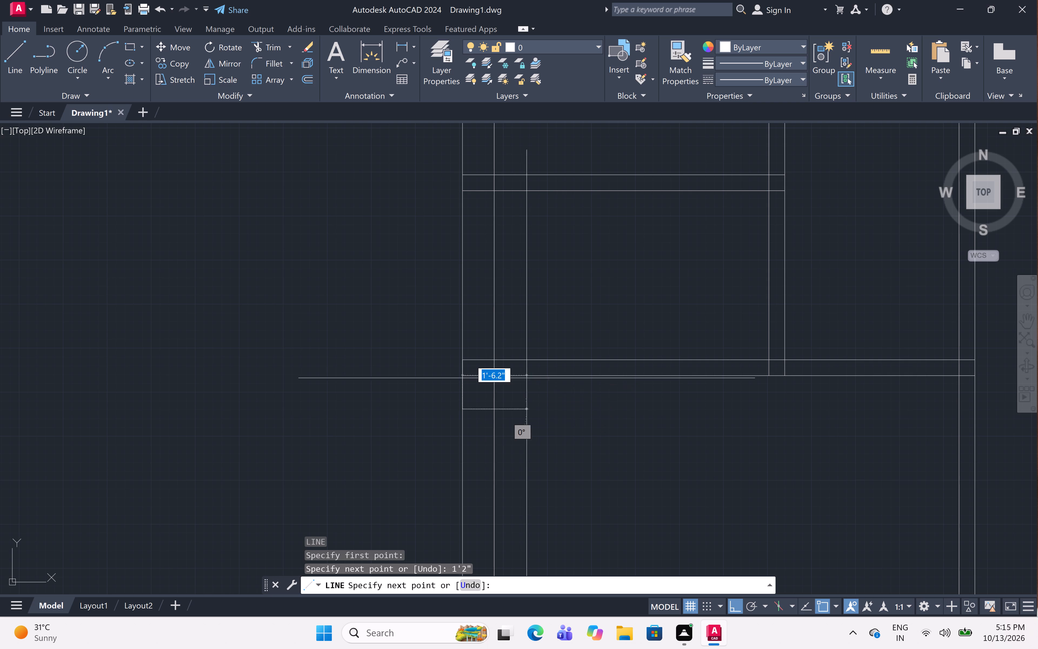
{"action": "scroll", "coordinate": [496, 406], "scroll_direction": "up", "scroll_amount": 1}
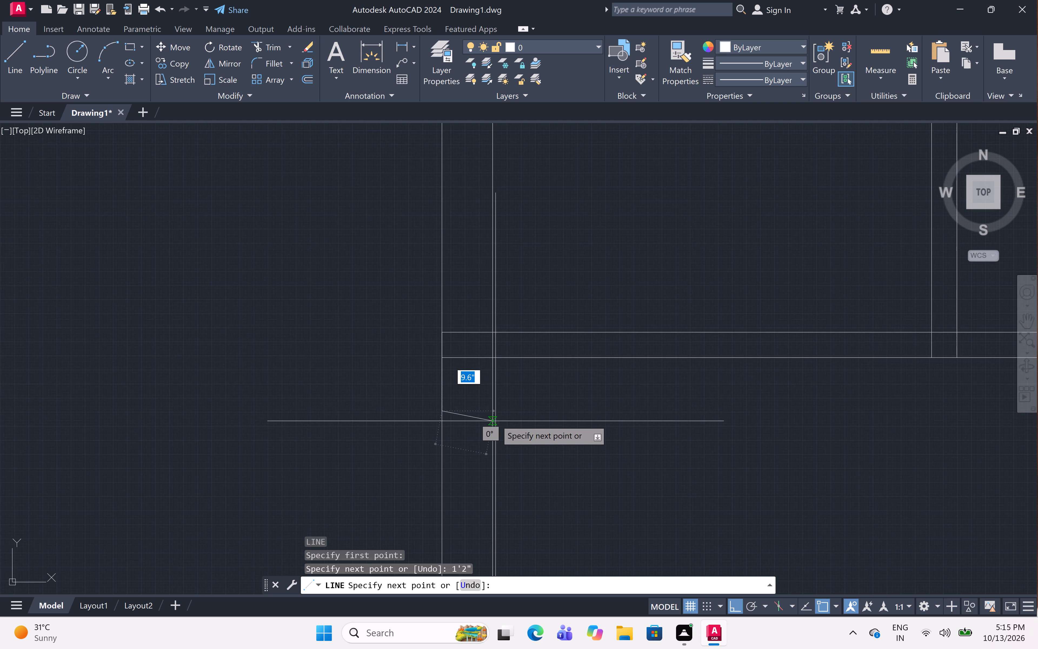
{"action": "left_click", "coordinate": [495, 408]}
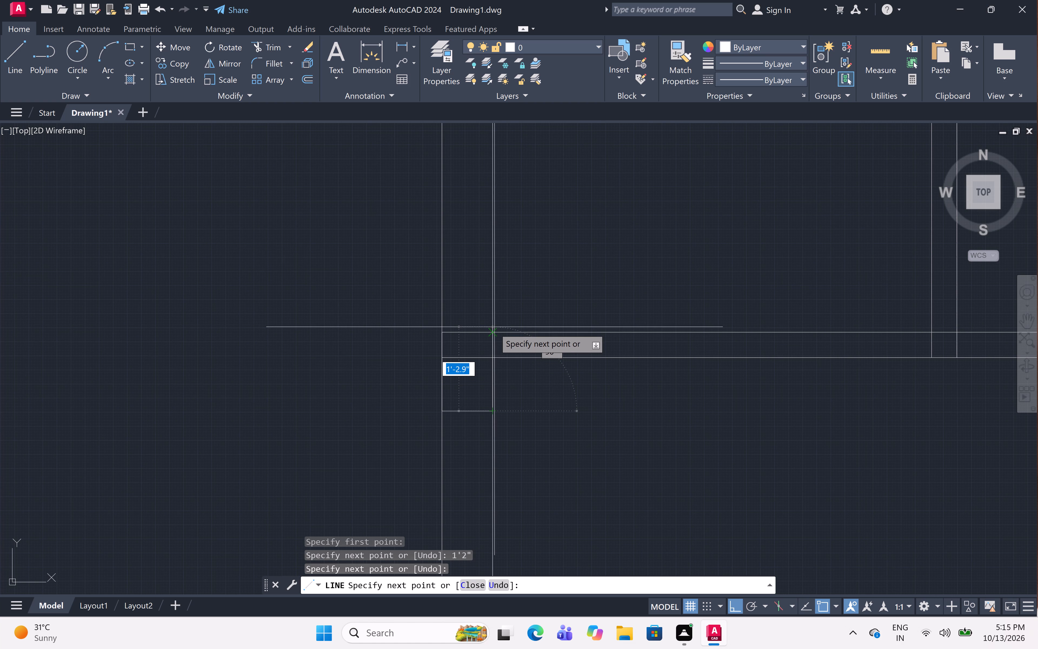
{"action": "scroll", "coordinate": [491, 332], "scroll_direction": "up", "scroll_amount": 4}
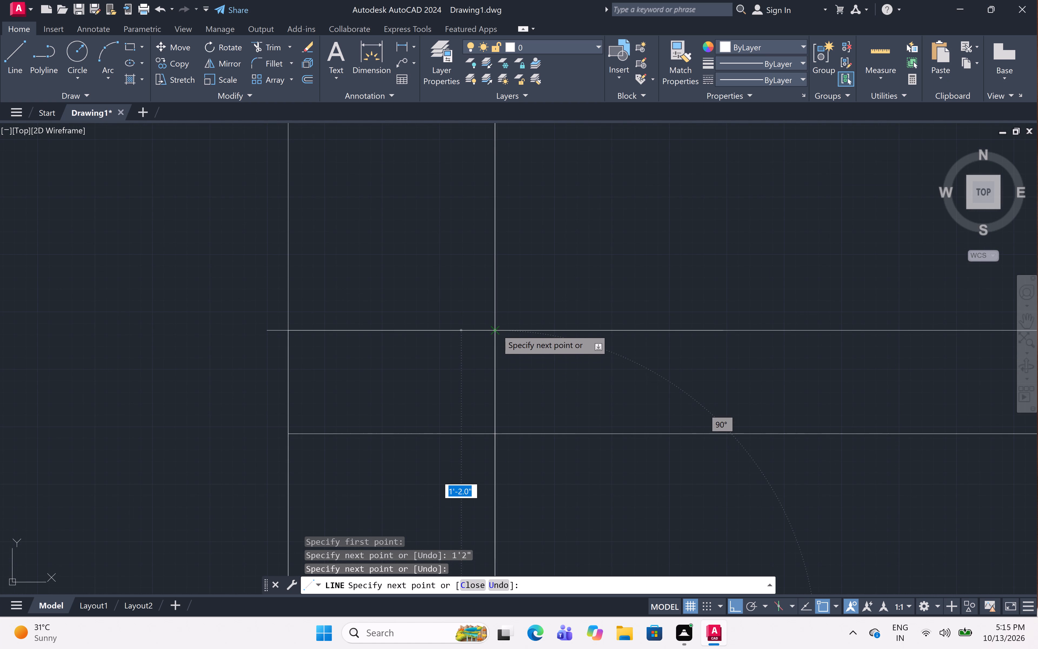
{"action": "left_click", "coordinate": [496, 328]}
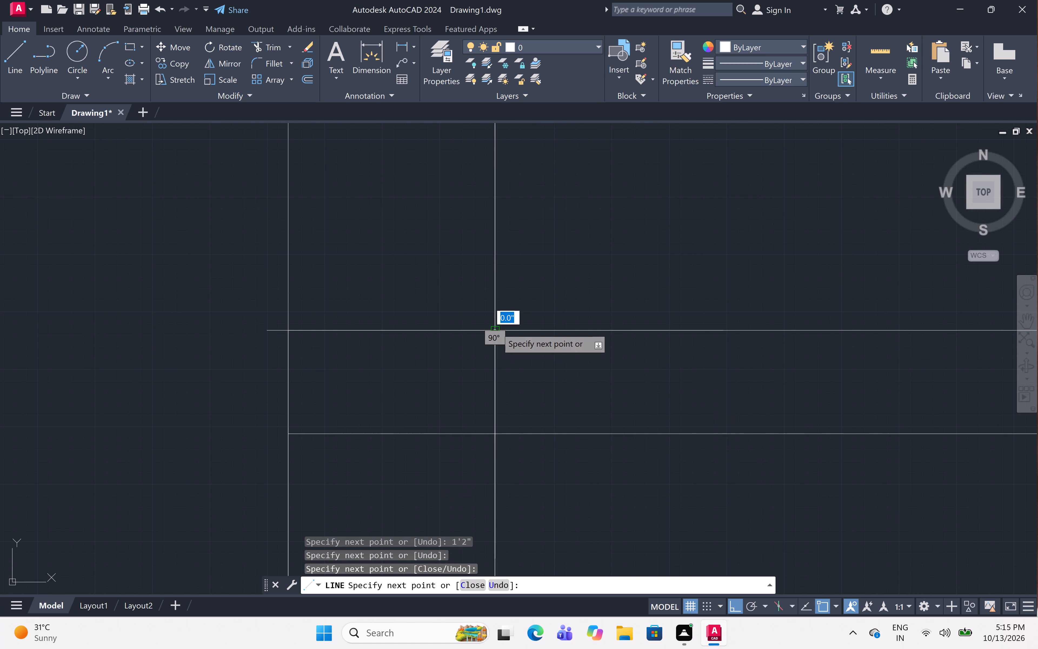
{"action": "key", "text": "Escape"}
Trim the lower cross partition's bottom line inside the new outer-wall block.
{"action": "scroll", "coordinate": [519, 295], "scroll_direction": "down", "scroll_amount": 2}
{"action": "type", "text": "tr"}
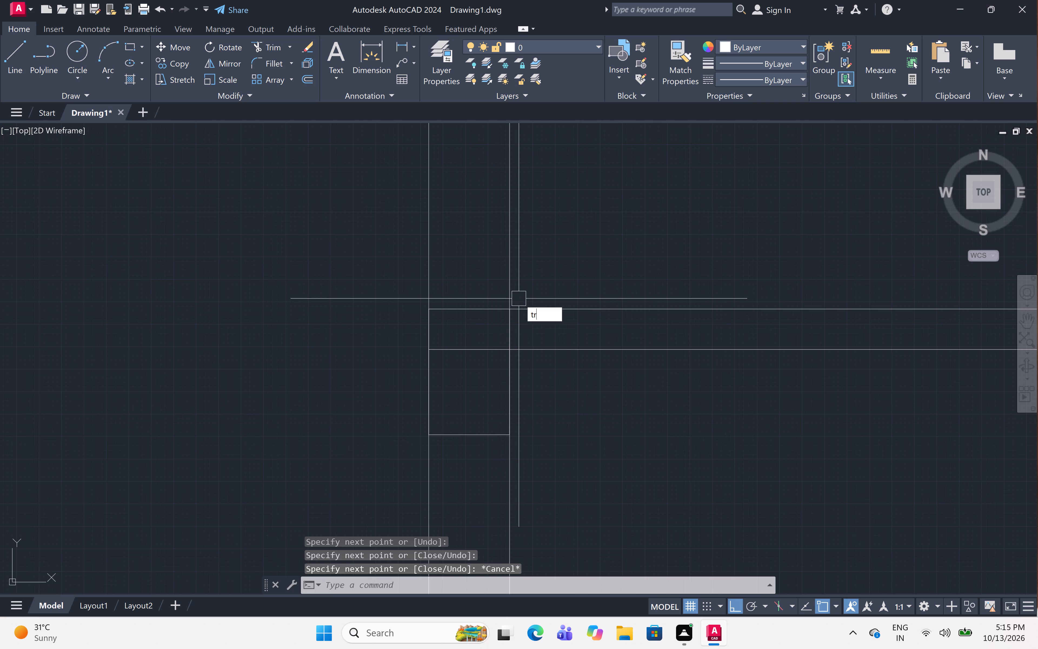
{"action": "key", "text": "space"}
{"action": "left_click", "coordinate": [478, 353]}
{"action": "scroll", "coordinate": [478, 353], "scroll_direction": "down", "scroll_amount": 2}
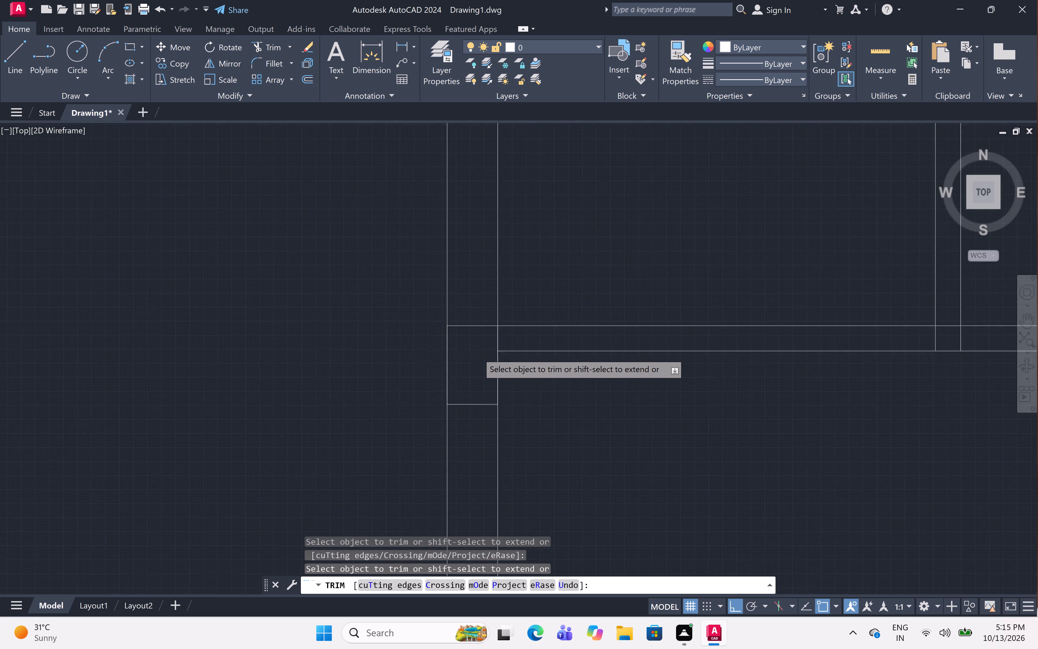
{"action": "scroll", "coordinate": [478, 353], "scroll_direction": "down", "scroll_amount": 1}
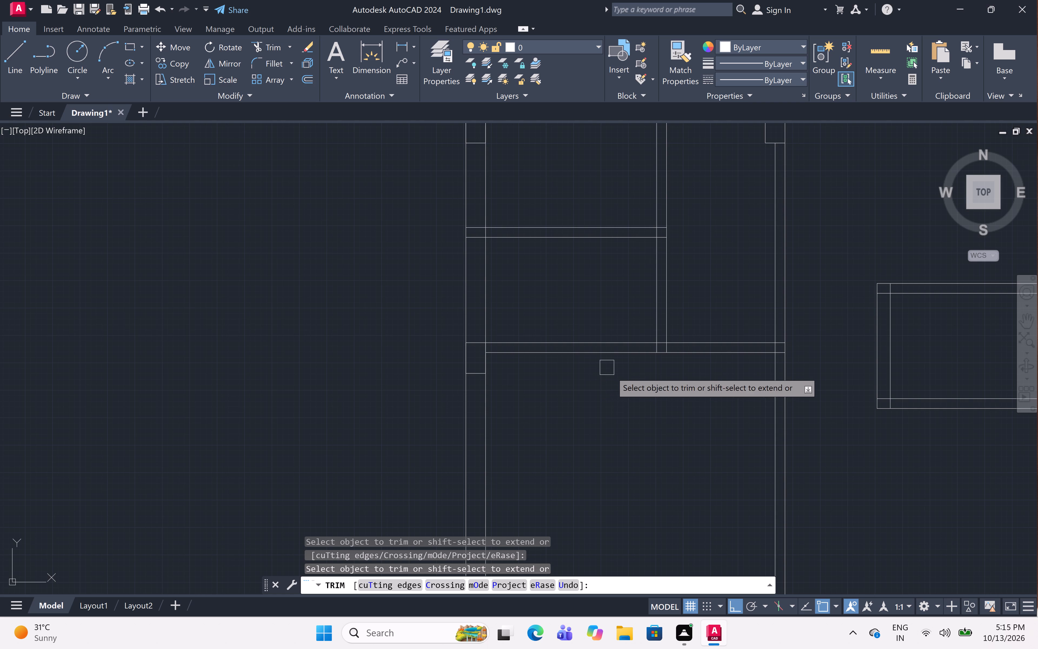
{"action": "scroll", "coordinate": [611, 378], "scroll_direction": "down", "scroll_amount": 1}
{"action": "scroll", "coordinate": [709, 357], "scroll_direction": "up", "scroll_amount": 3}
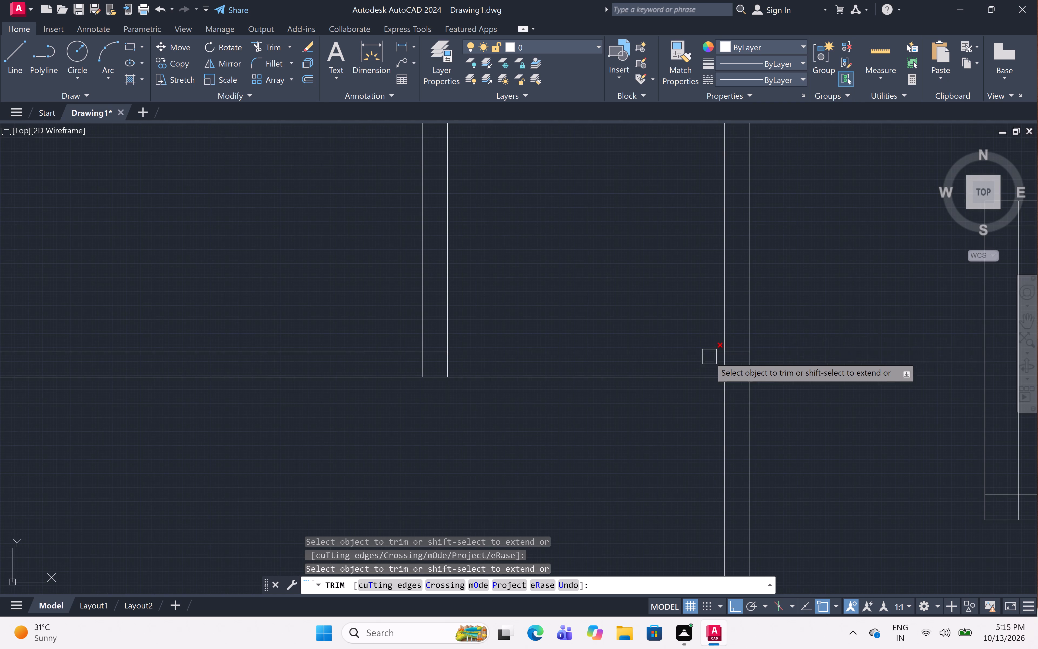
{"action": "key", "text": "Escape"}
Draw a 9" by 1'2" block outline at the lower cross partition's junction with the middle partition, starting from its upper outer corner.
{"action": "middle_click_drag", "start_coordinate": [820, 349], "coordinate": [728, 267]}
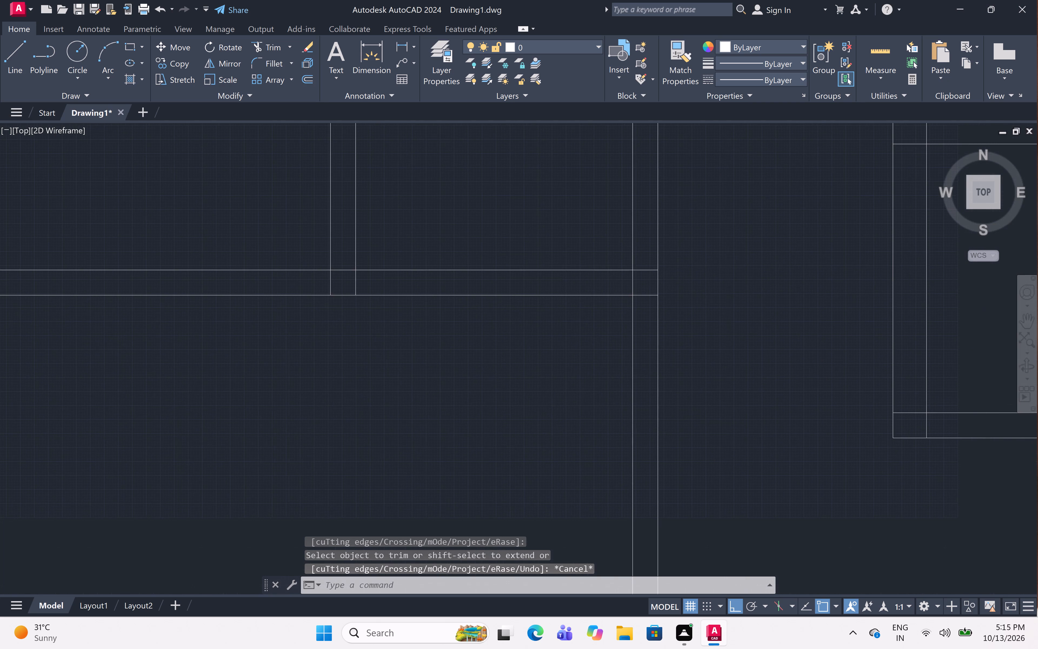
{"action": "type", "text": "l"}
{"action": "key", "text": "space"}
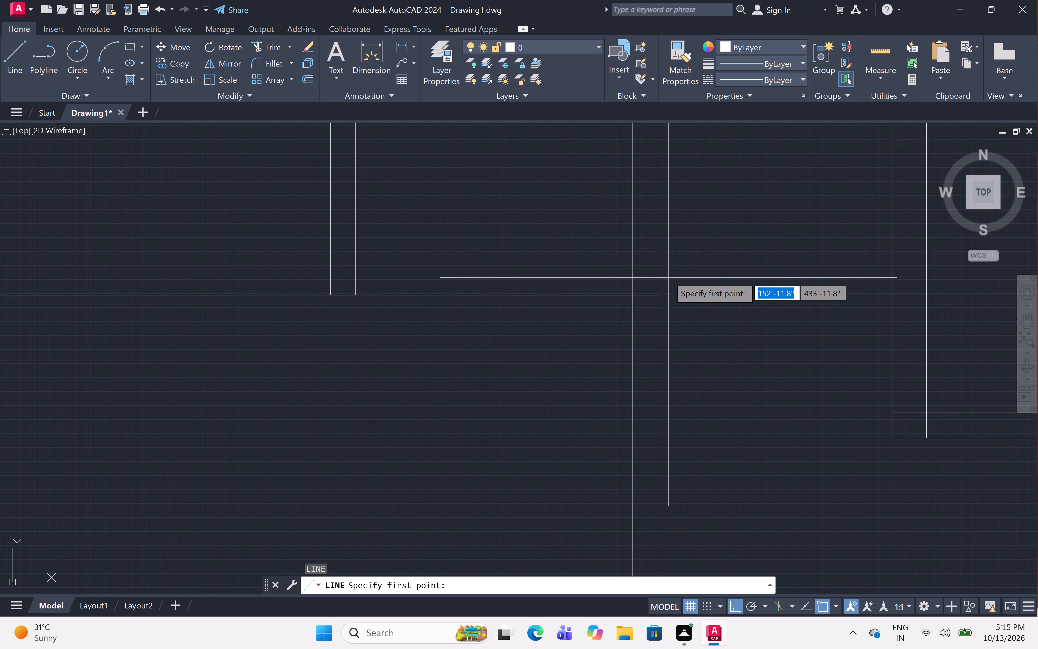
{"action": "left_click", "coordinate": [653, 269]}
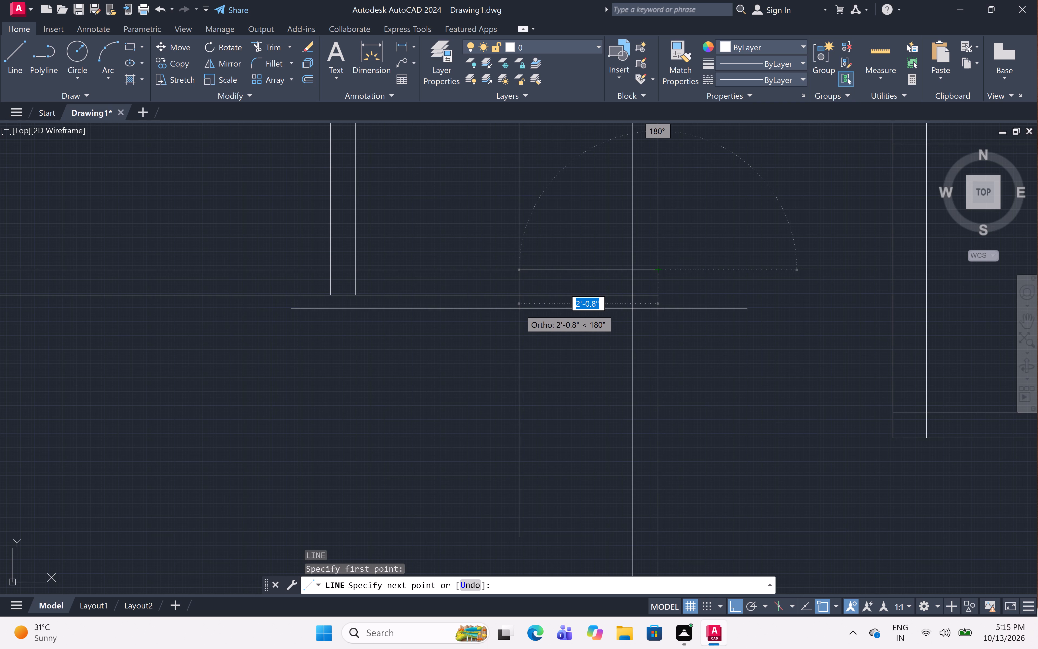
{"action": "type", "text": "9\""}
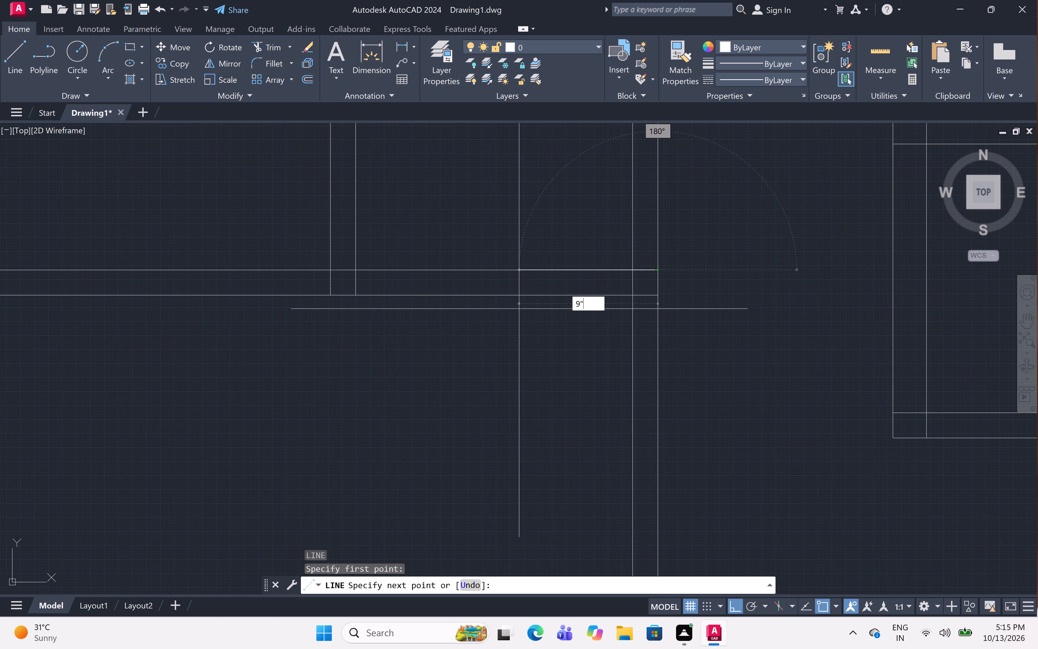
{"action": "key", "text": "space"}
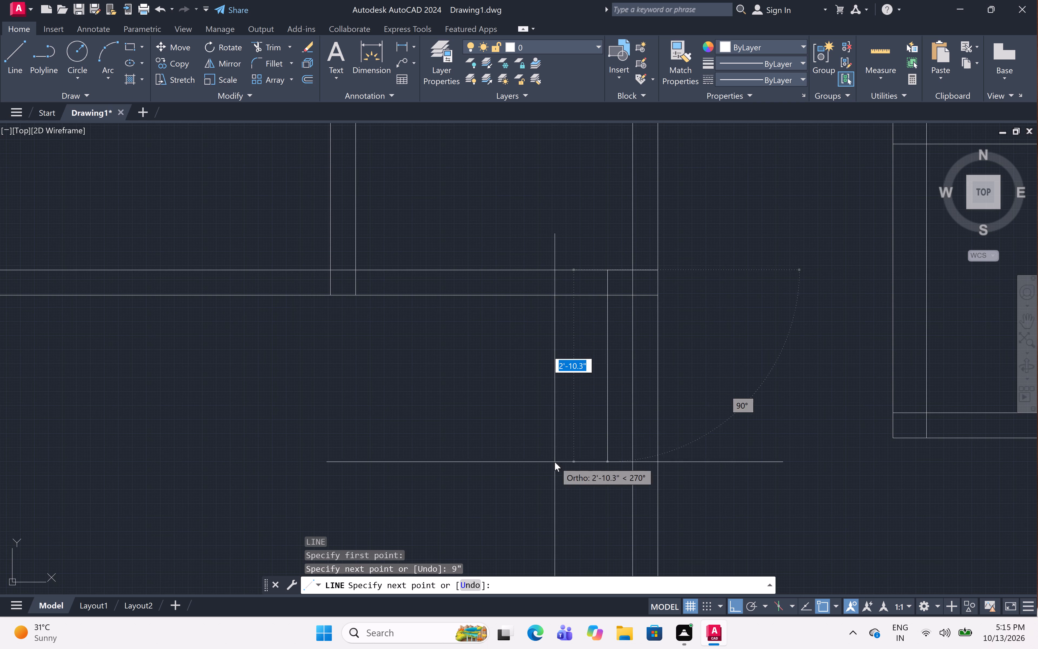
{"action": "type", "text": "1'2"}
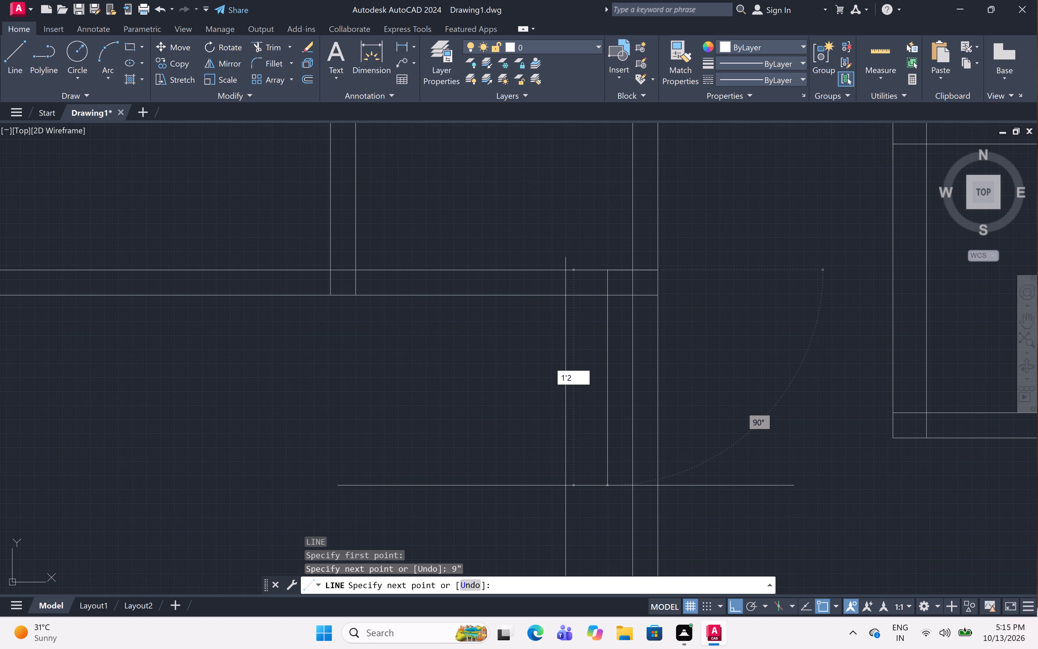
{"action": "key", "text": "shift+quotedbl"}
{"action": "key", "text": "space"}
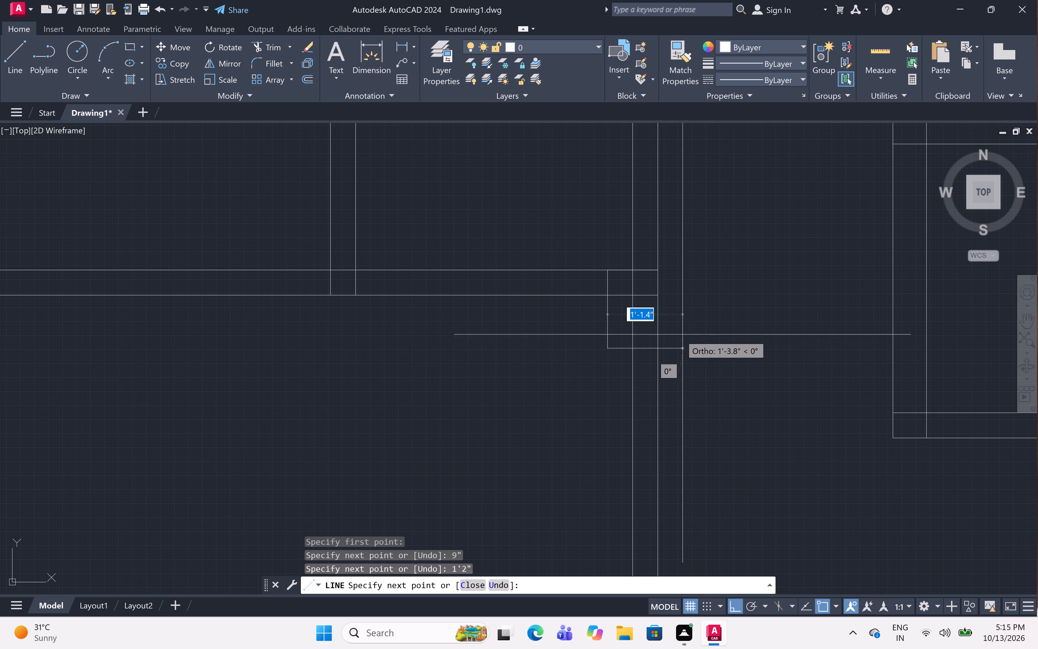
{"action": "left_click", "coordinate": [655, 348]}
{"action": "key", "text": "Escape"}
Trim the middle partition's inner line and the lower cross partition's bottom line inside the new block.
{"action": "scroll", "coordinate": [680, 254], "scroll_direction": "up", "scroll_amount": 2}
{"action": "type", "text": "tr"}
{"action": "key", "text": "space"}
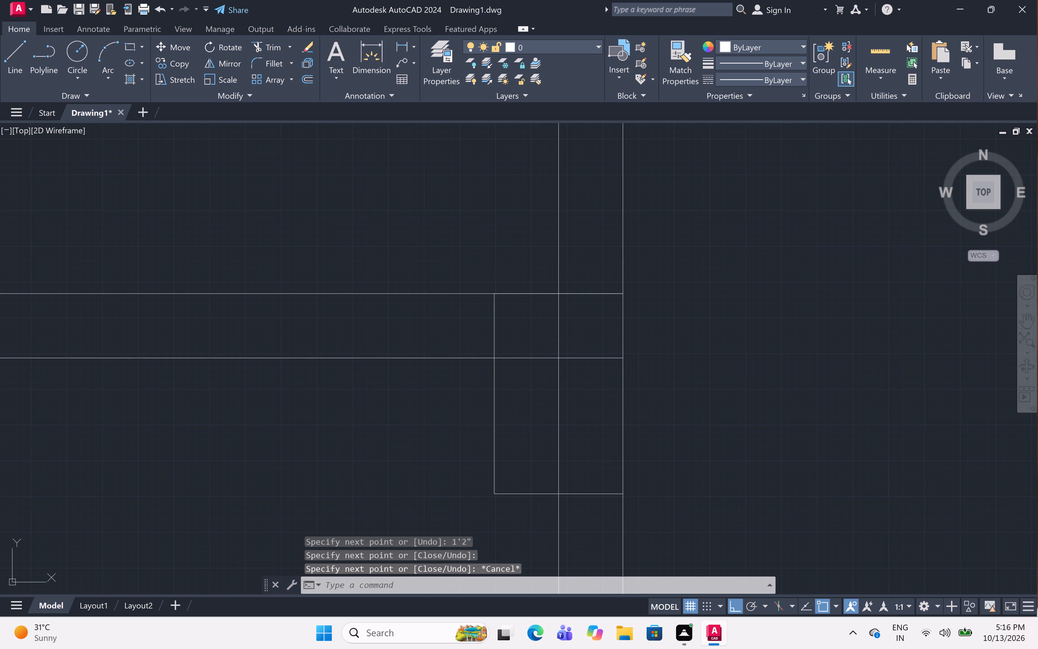
{"action": "left_click", "coordinate": [558, 350]}
{"action": "left_click", "coordinate": [557, 353]}
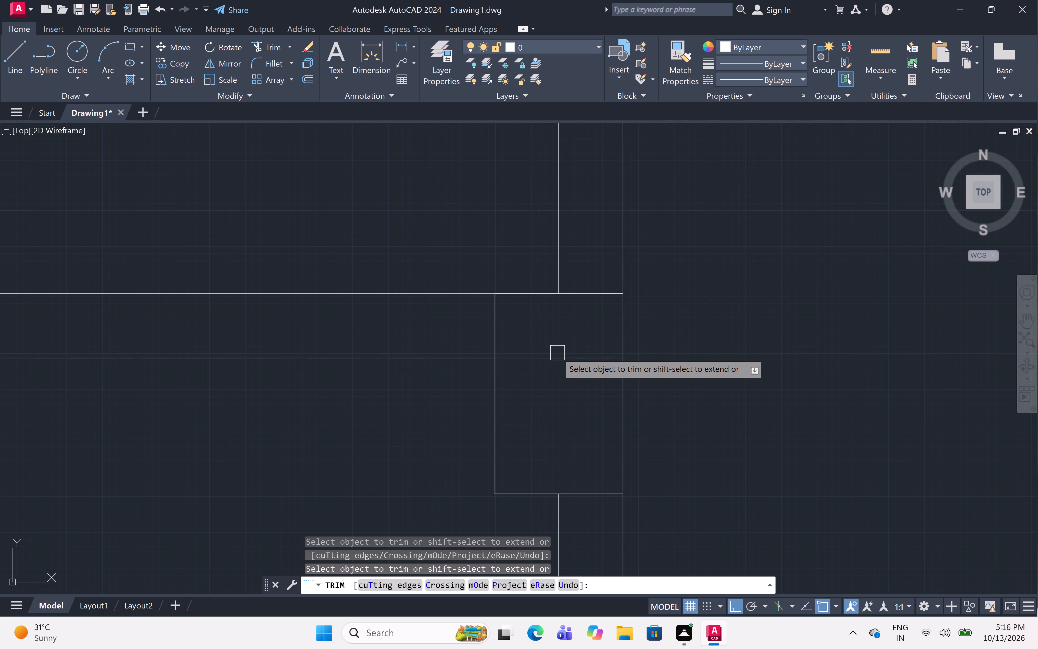
{"action": "left_click", "coordinate": [556, 358]}
Extend the lower cross partition's top line past the middle partition to the right outer wall's outer line.
{"action": "scroll", "coordinate": [556, 357], "scroll_direction": "down", "scroll_amount": 4}
{"action": "middle_click_drag", "start_coordinate": [610, 355], "coordinate": [561, 375]}
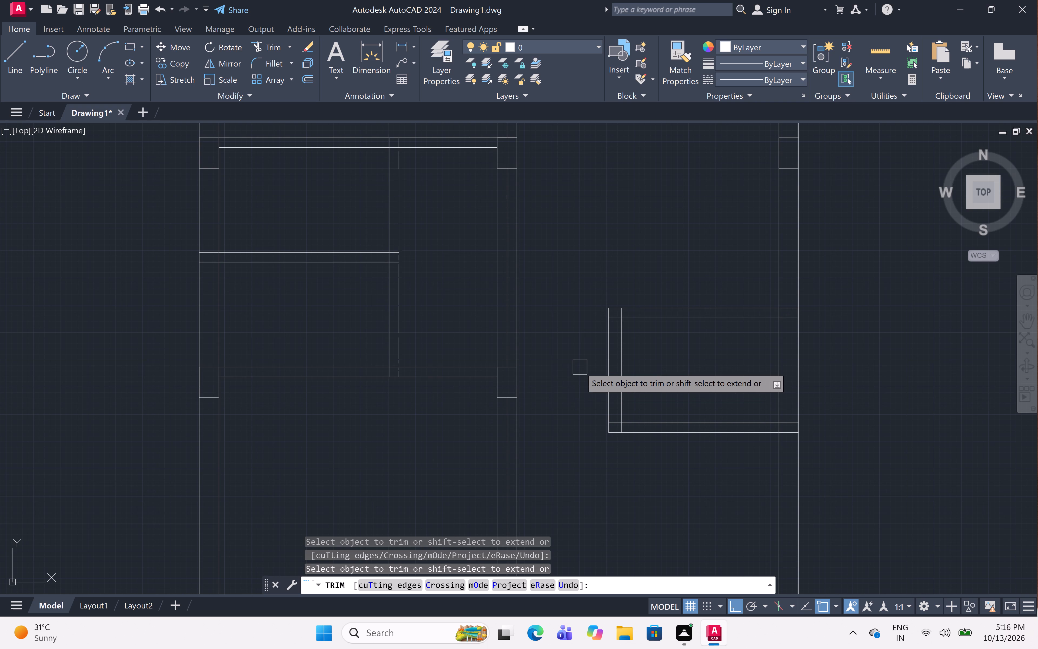
{"action": "type", "text": "ex"}
{"action": "key", "text": "space"}
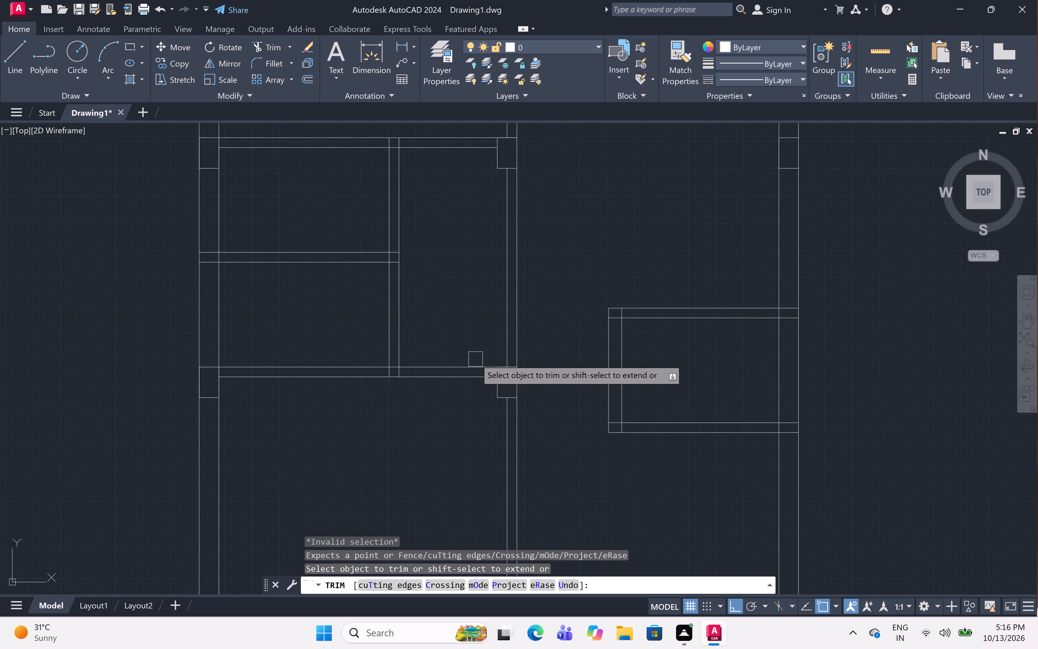
{"action": "key", "text": "Escape"}
{"action": "type", "text": "ex"}
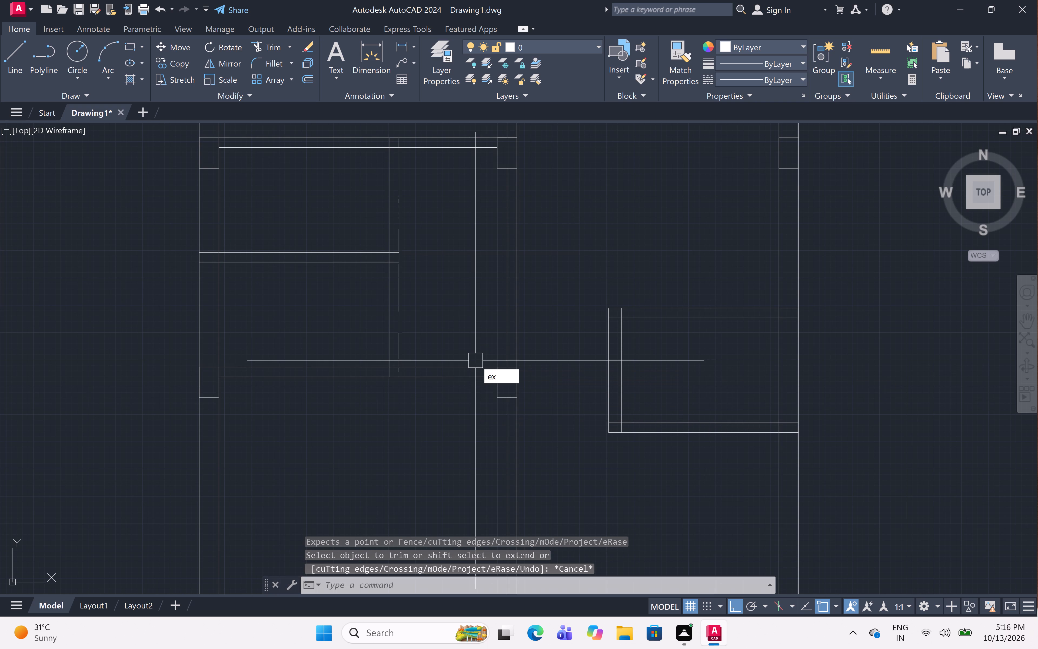
{"action": "key", "text": "space"}
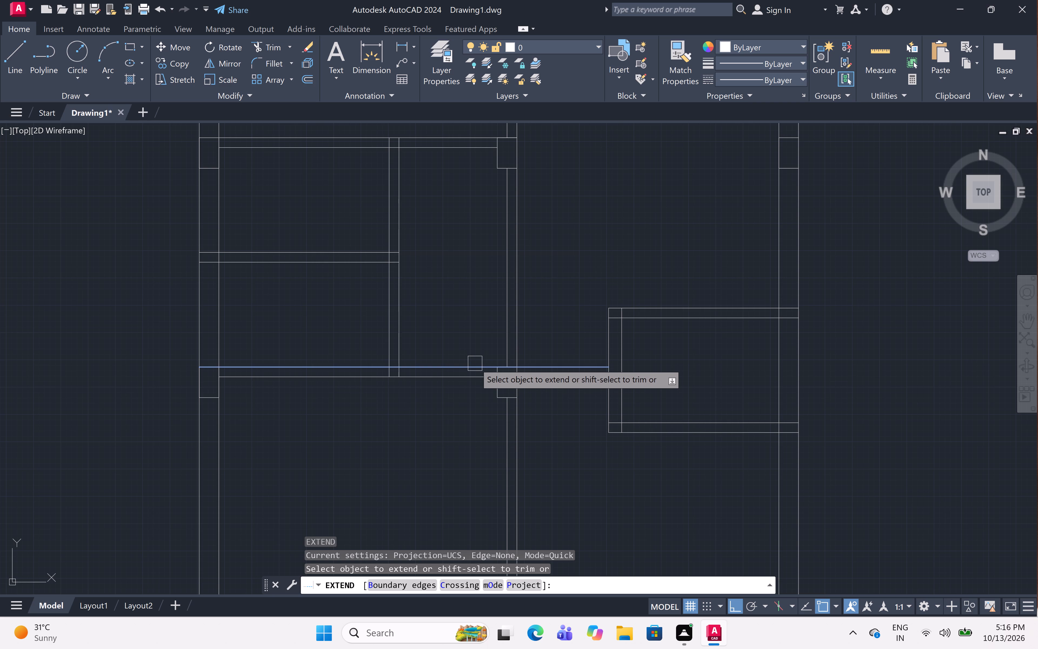
{"action": "left_click", "coordinate": [475, 363]}
{"action": "left_click", "coordinate": [555, 363]}
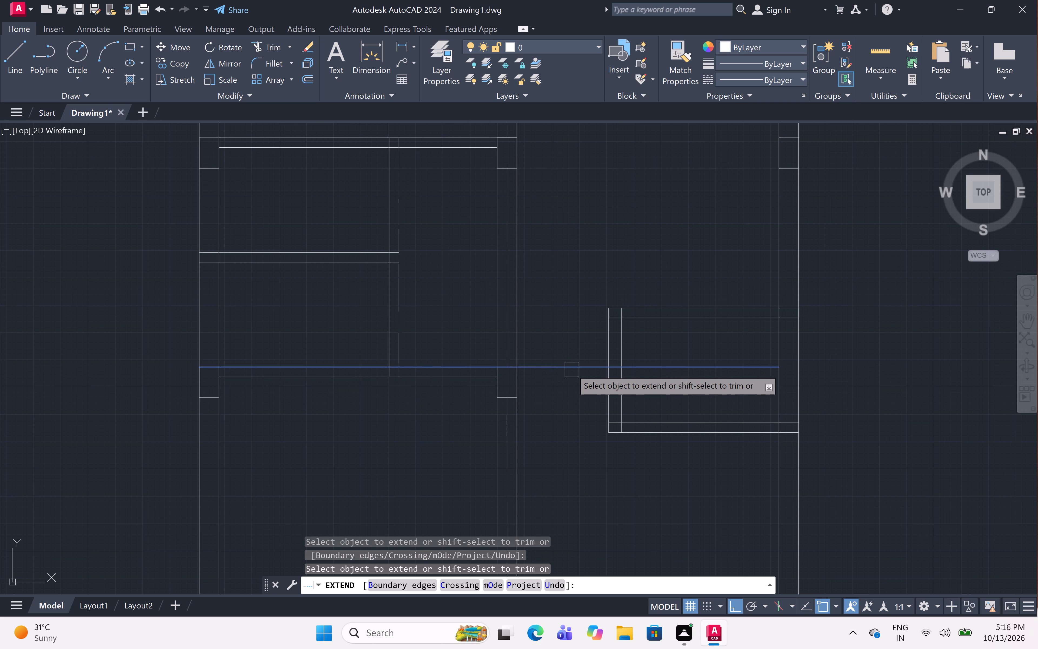
{"action": "left_click", "coordinate": [572, 370]}
{"action": "left_click", "coordinate": [717, 367]}
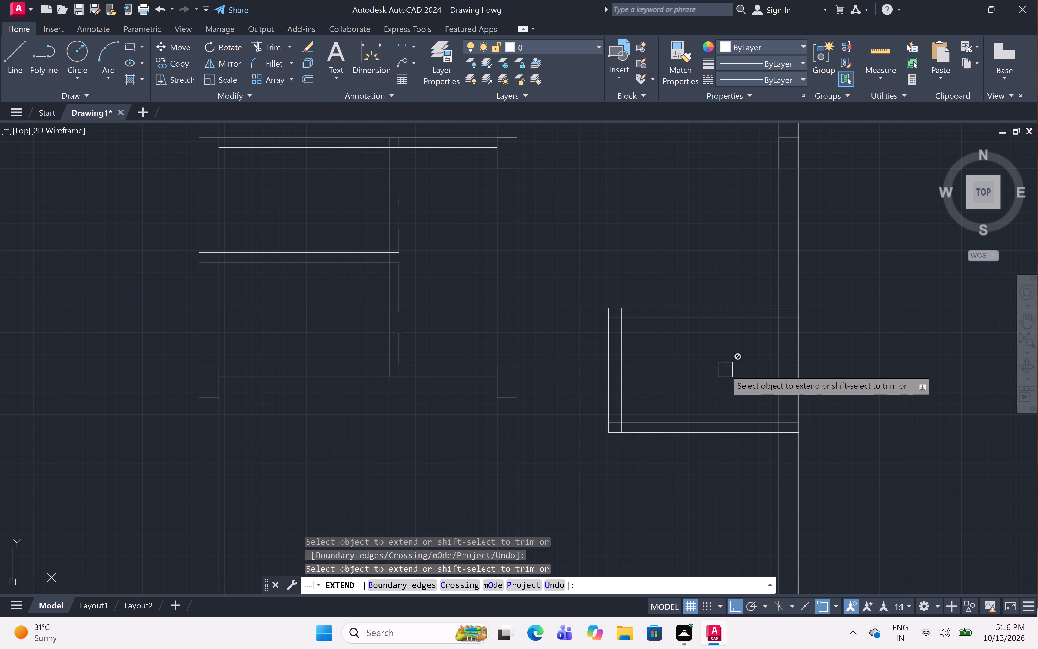
{"action": "key", "text": "Escape"}
Draw a 9" by 1'2" block outline in the right outer wall, down from the extended partition line.
{"action": "scroll", "coordinate": [803, 363], "scroll_direction": "up", "scroll_amount": 1}
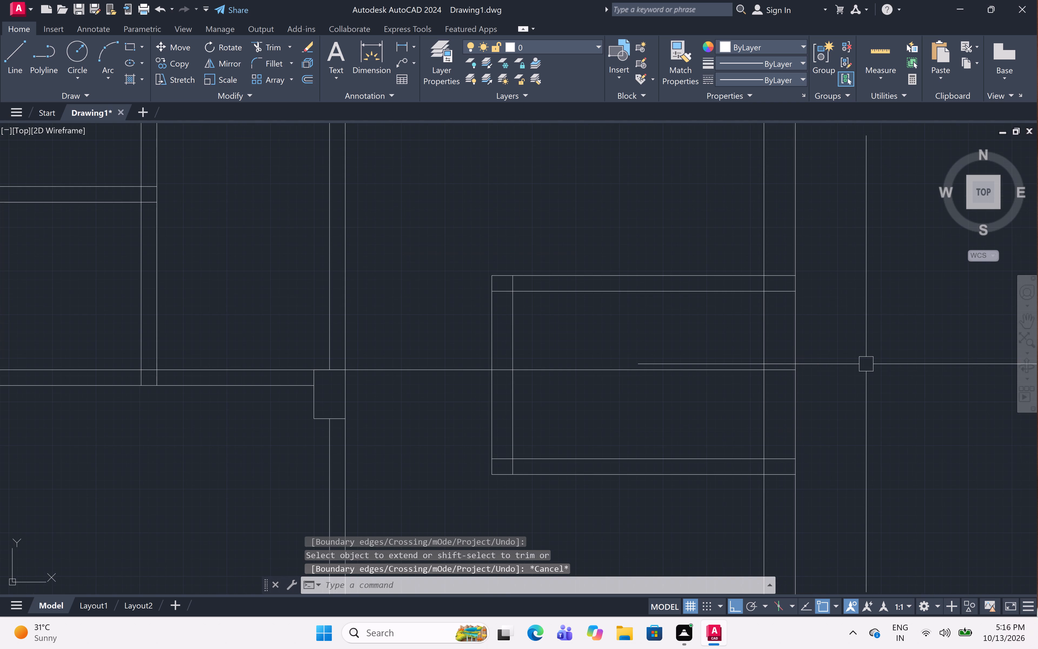
{"action": "type", "text": "l"}
{"action": "key", "text": "space"}
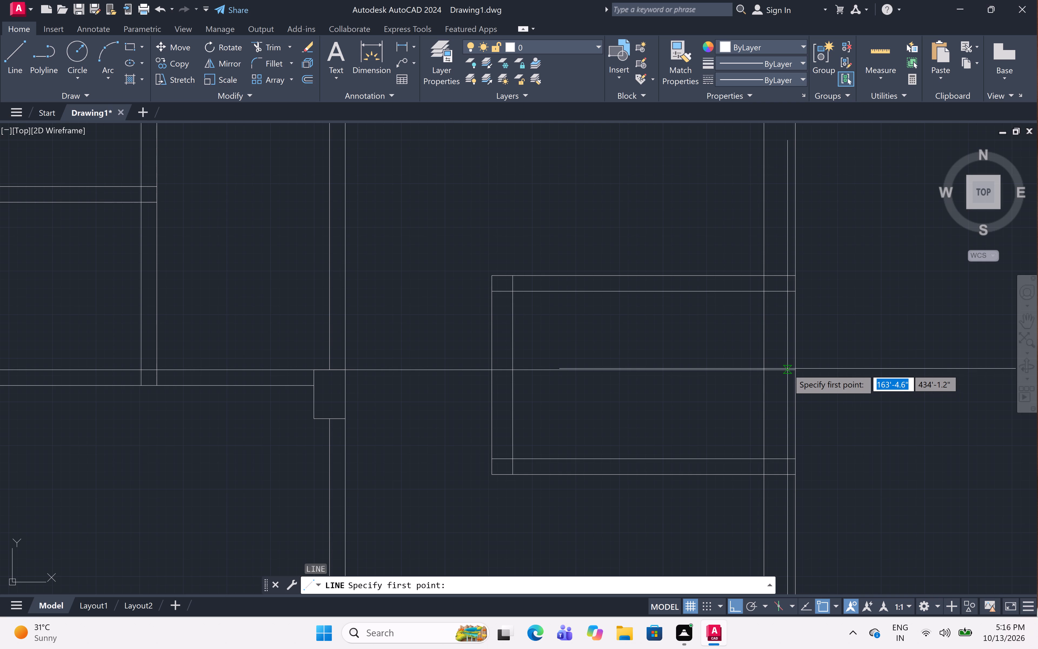
{"action": "left_click", "coordinate": [795, 370]}
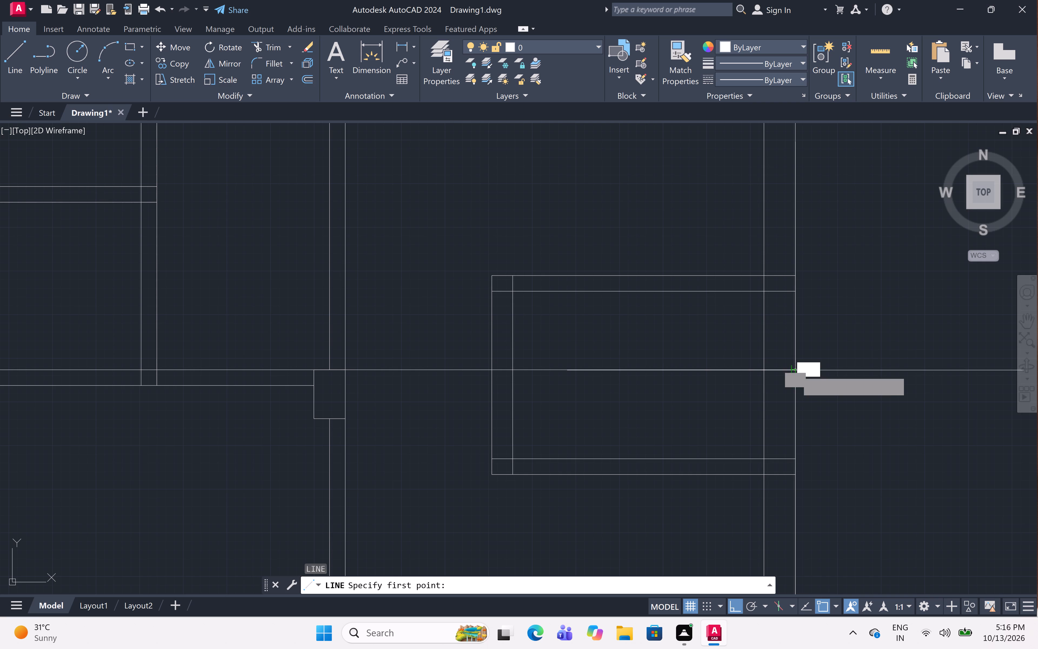
{"action": "type", "text": "1'"}
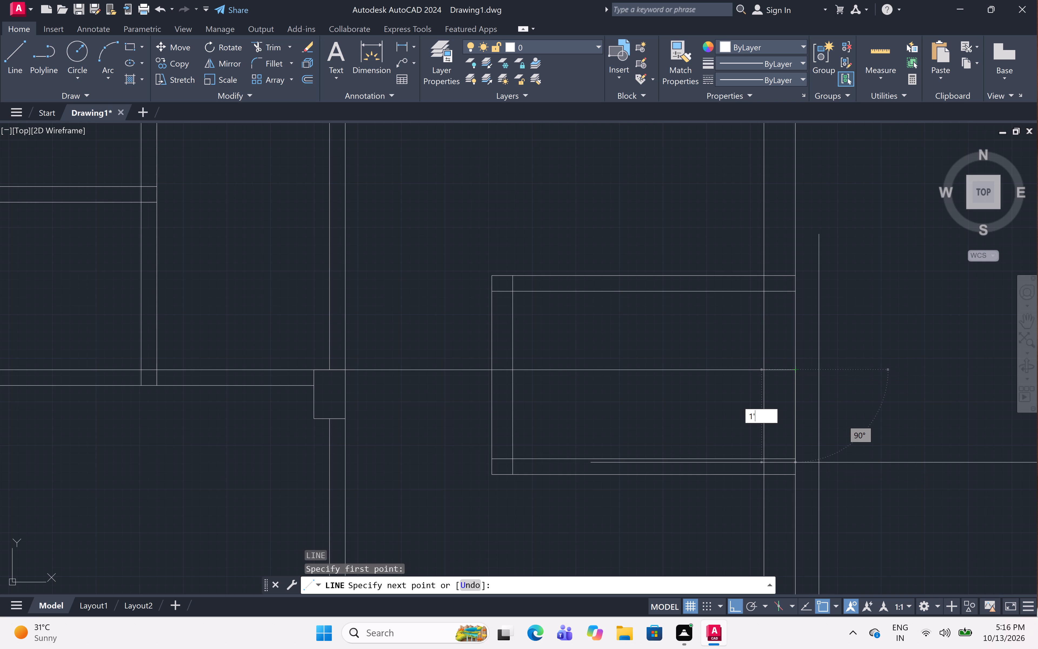
{"action": "type", "text": "2\""}
{"action": "key", "text": "space"}
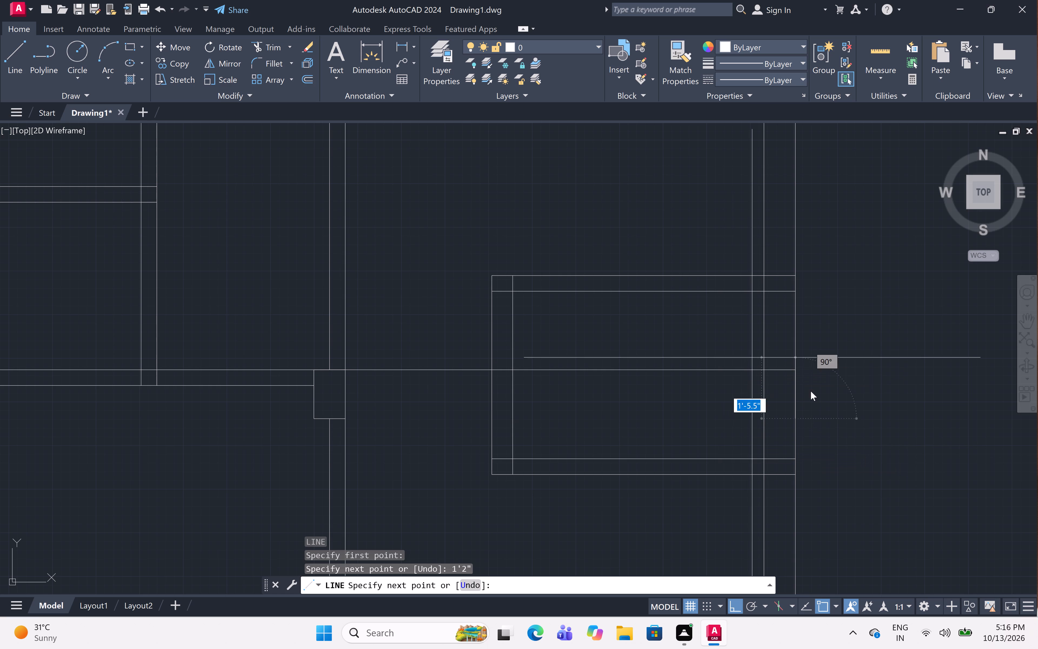
{"action": "left_click", "coordinate": [767, 419]}
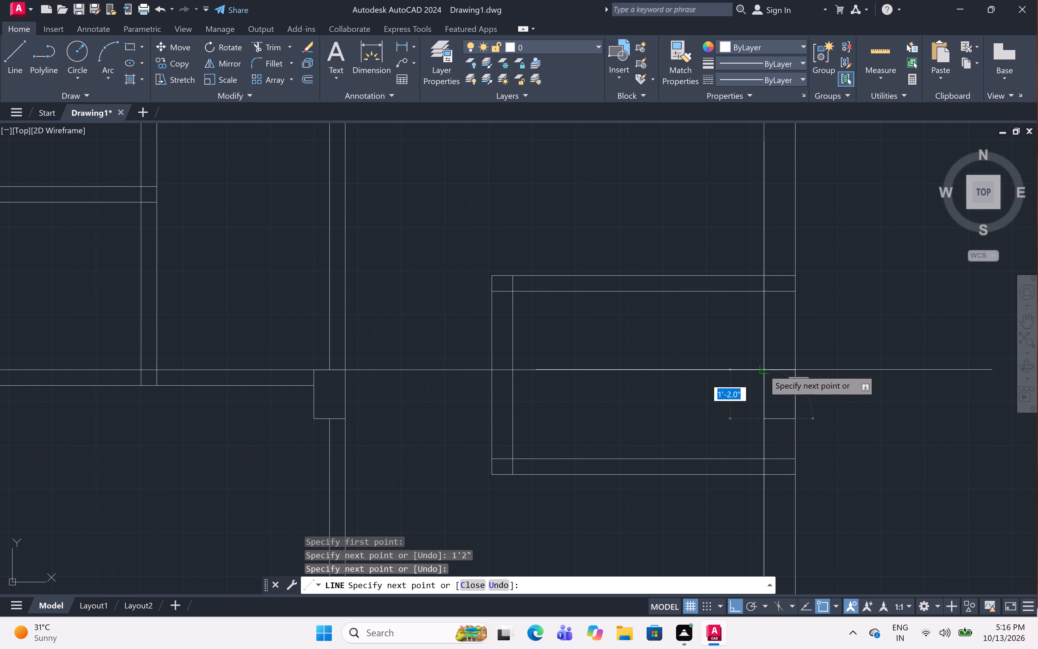
{"action": "left_click", "coordinate": [763, 370]}
{"action": "key", "text": "Escape"}
Trim the extended line between the middle partition and the new right-wall block, including the piece inside the small room's wall.
{"action": "type", "text": "tr"}
{"action": "key", "text": "space"}
{"action": "left_click", "coordinate": [725, 372]}
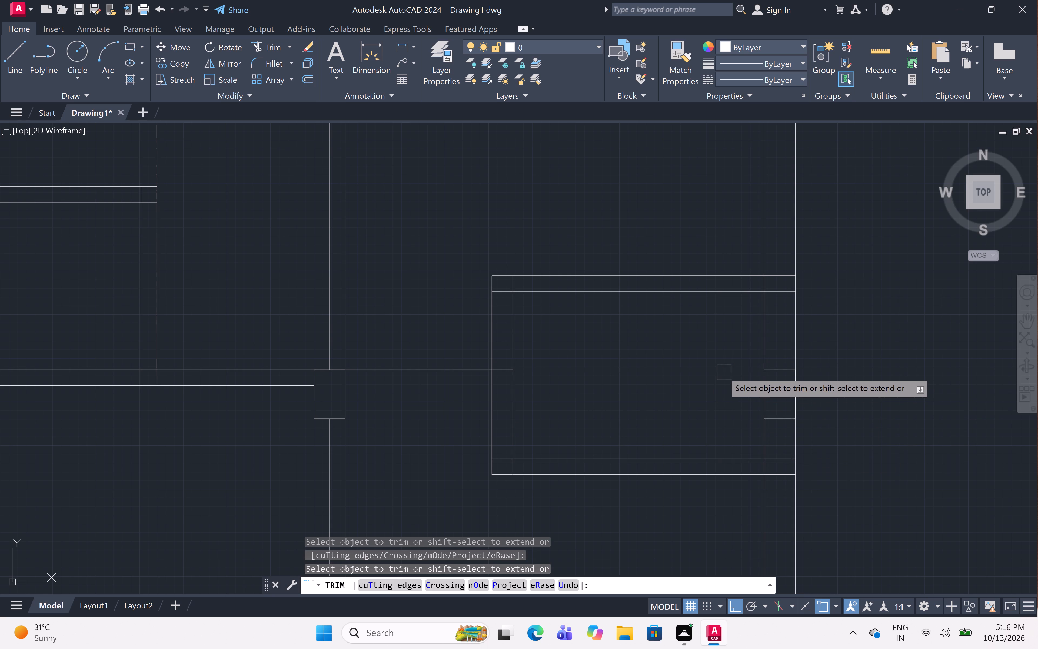
{"action": "left_click", "coordinate": [387, 365]}
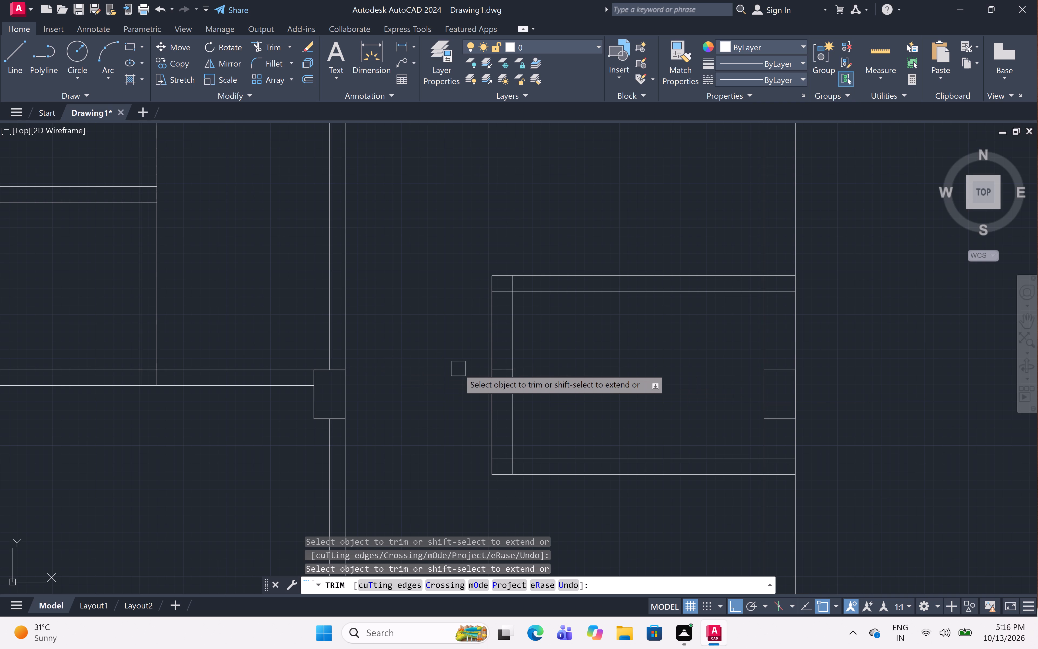
{"action": "scroll", "coordinate": [501, 370], "scroll_direction": "up", "scroll_amount": 3}
{"action": "left_click", "coordinate": [501, 370]}
Draw a 9" by 1'2" block outline at the floor plan's bottom-left outer corner, upward from the corner point.
{"action": "scroll", "coordinate": [501, 369], "scroll_direction": "down", "scroll_amount": 6}
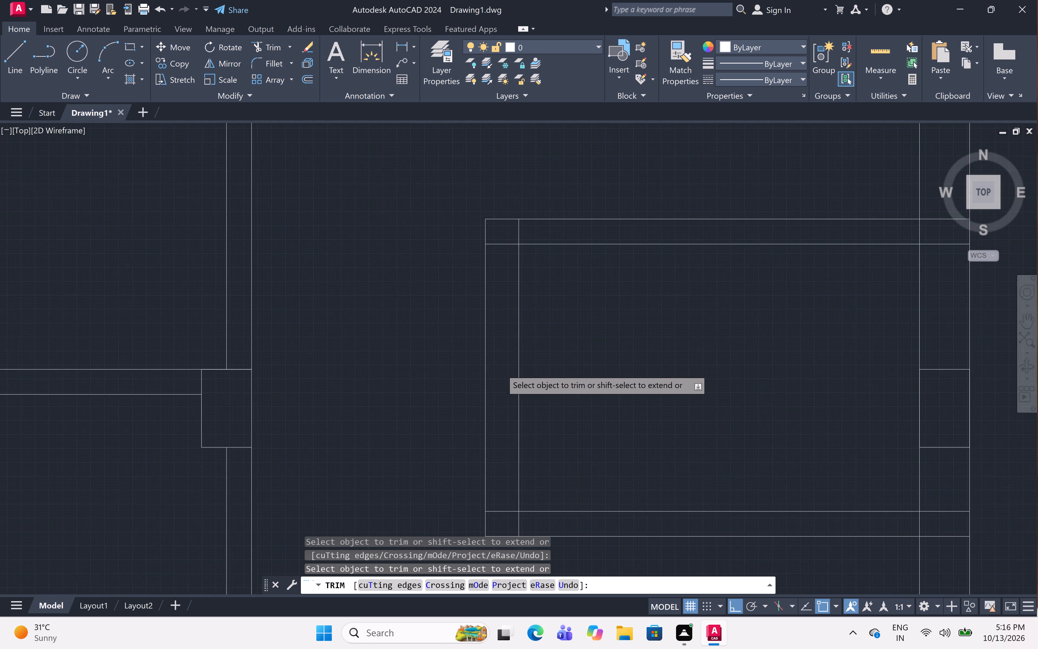
{"action": "scroll", "coordinate": [457, 418], "scroll_direction": "down", "scroll_amount": 1}
{"action": "middle_click_drag", "start_coordinate": [457, 417], "coordinate": [642, 402]}
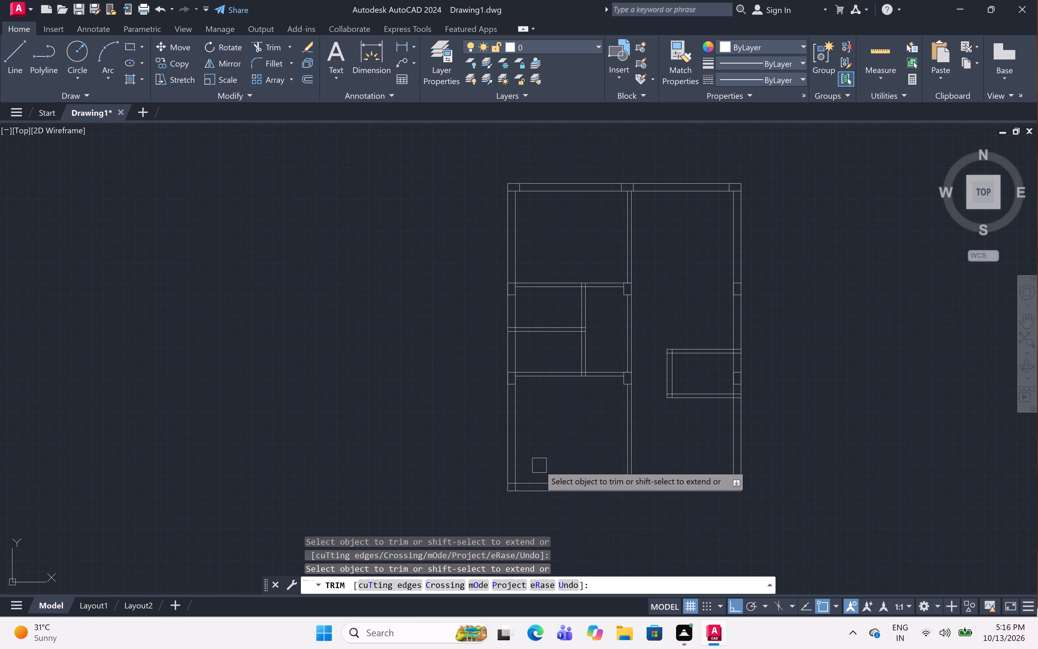
{"action": "scroll", "coordinate": [525, 487], "scroll_direction": "up", "scroll_amount": 2}
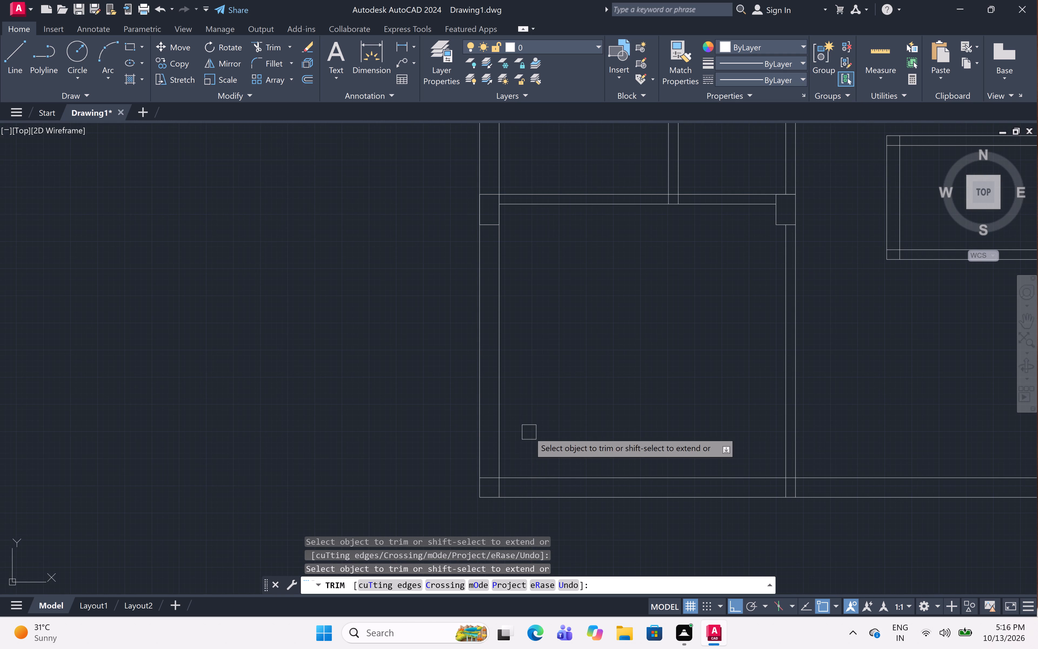
{"action": "key", "text": "Escape"}
{"action": "type", "text": "l"}
{"action": "key", "text": "space"}
{"action": "middle_click_drag", "start_coordinate": [514, 456], "coordinate": [487, 470]}
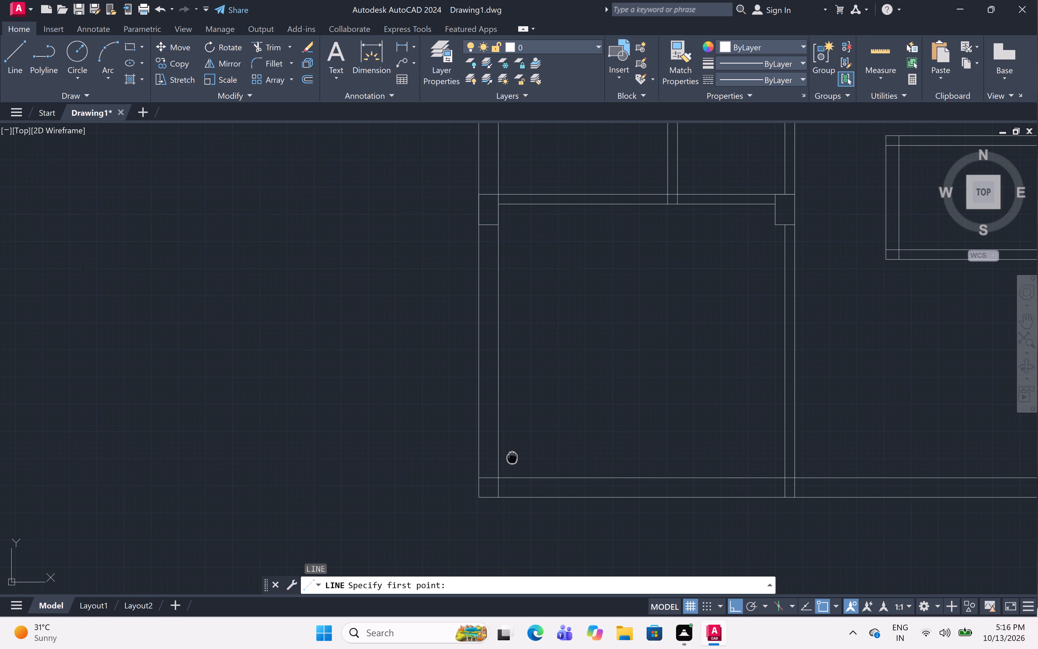
{"action": "middle_click_drag", "start_coordinate": [487, 470], "coordinate": [388, 439]}
{"action": "scroll", "coordinate": [383, 466], "scroll_direction": "up", "scroll_amount": 1}
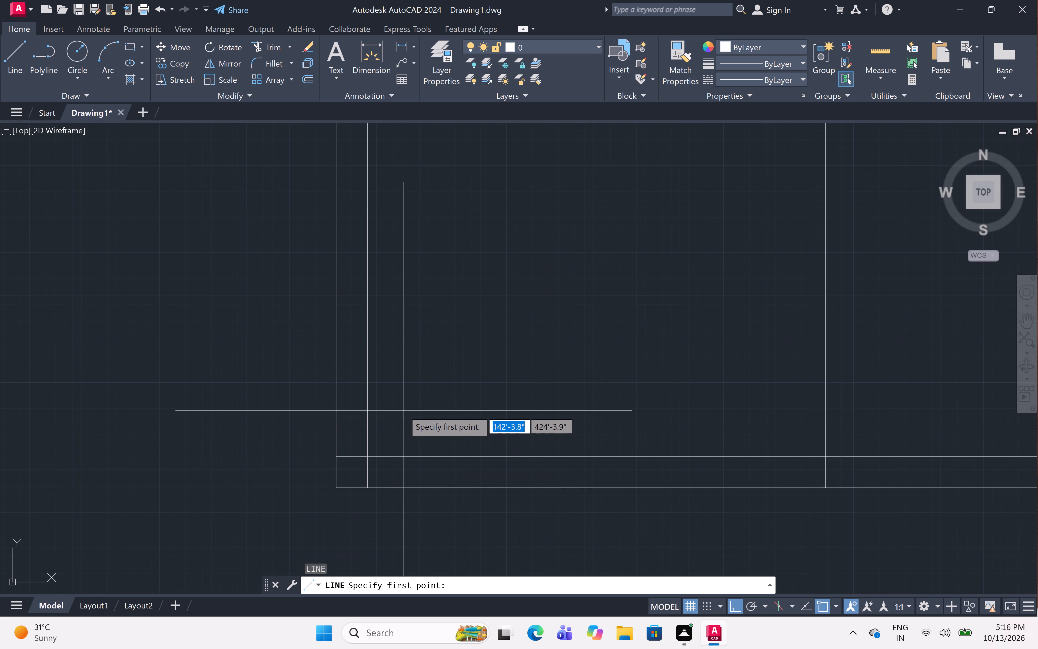
{"action": "left_click", "coordinate": [335, 487]}
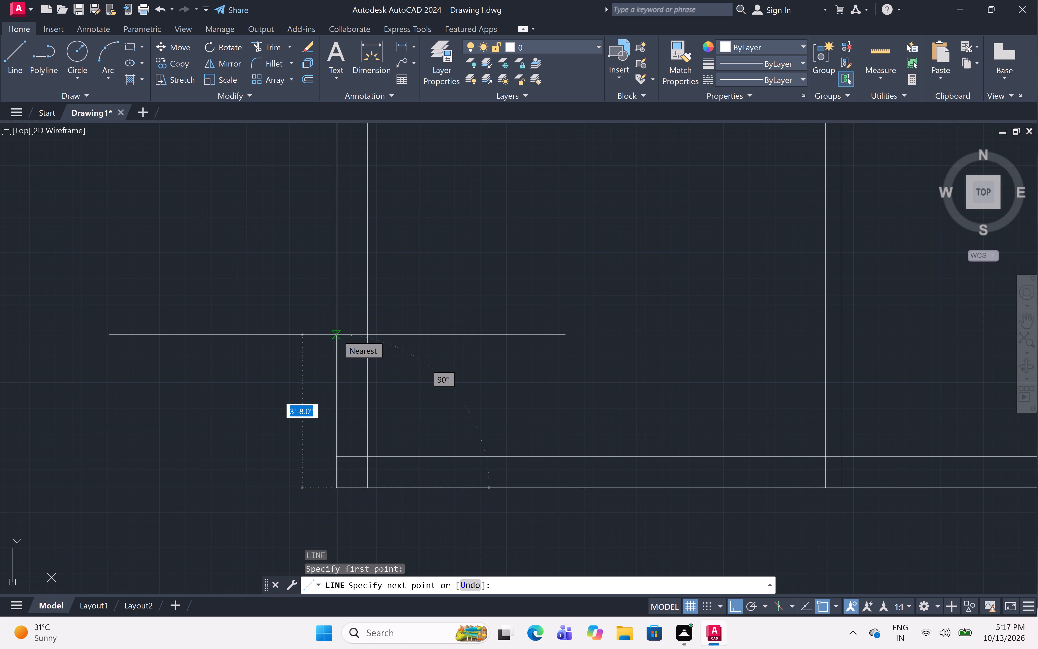
{"action": "key", "text": "9"}
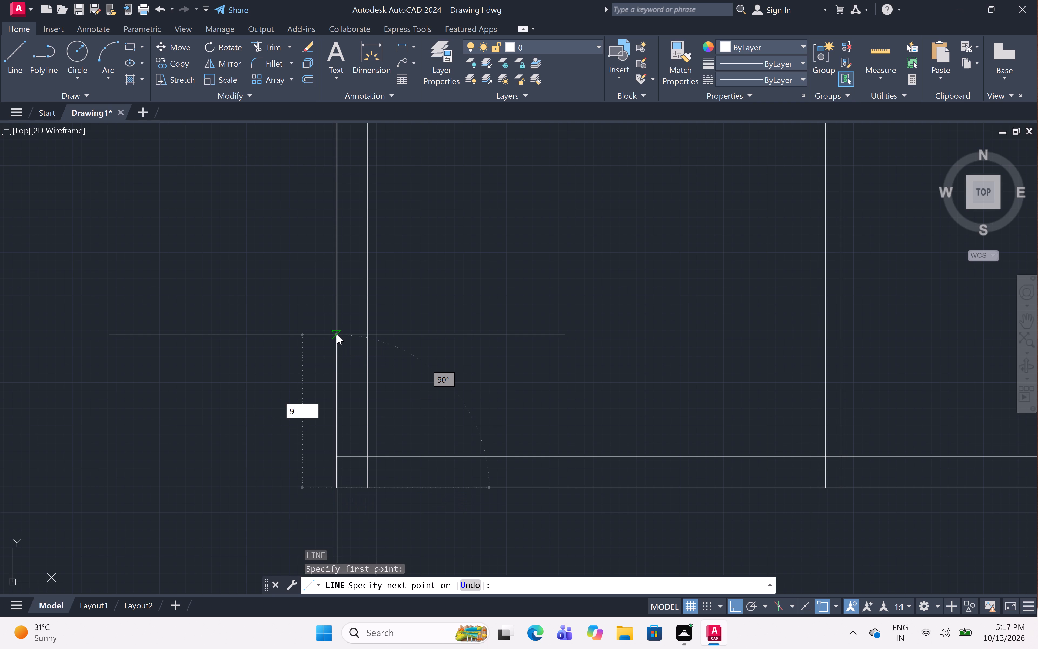
{"action": "key", "text": "BackSpace"}
{"action": "type", "text": "1'2"}
{"action": "key", "text": "shift+quotedbl"}
{"action": "key", "text": "space"}
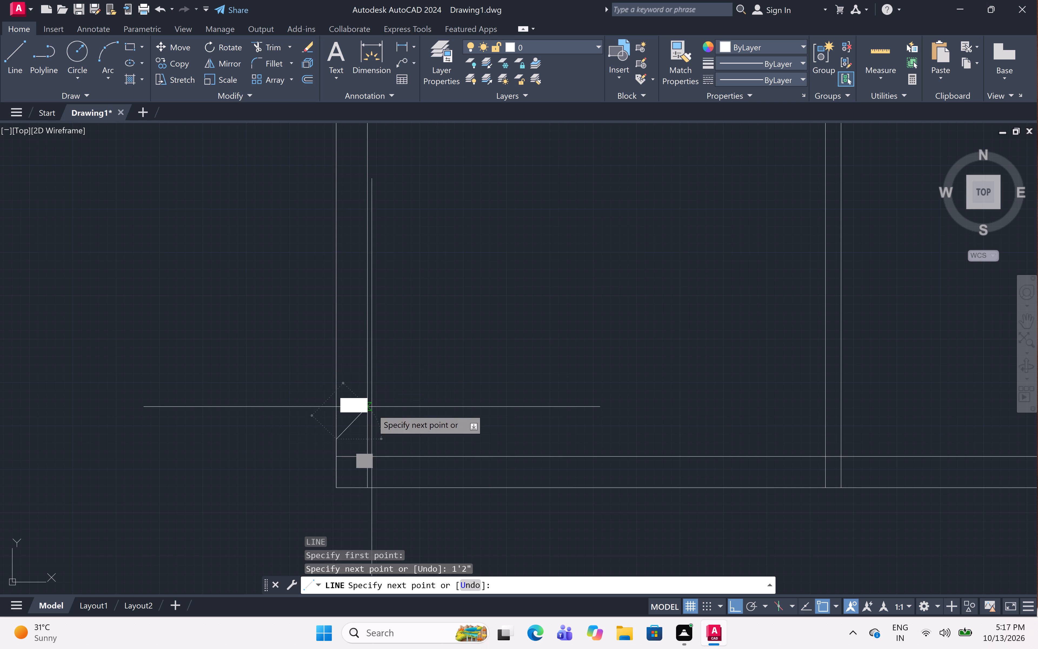
{"action": "left_click", "coordinate": [368, 436]}
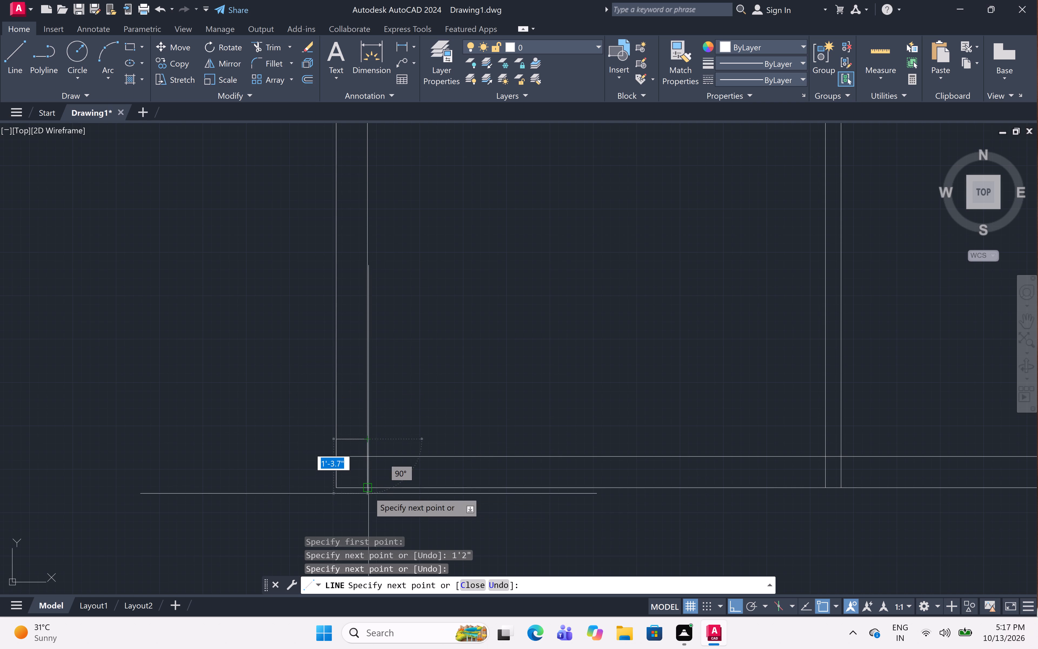
{"action": "left_click", "coordinate": [368, 492]}
{"action": "key", "text": "Escape"}
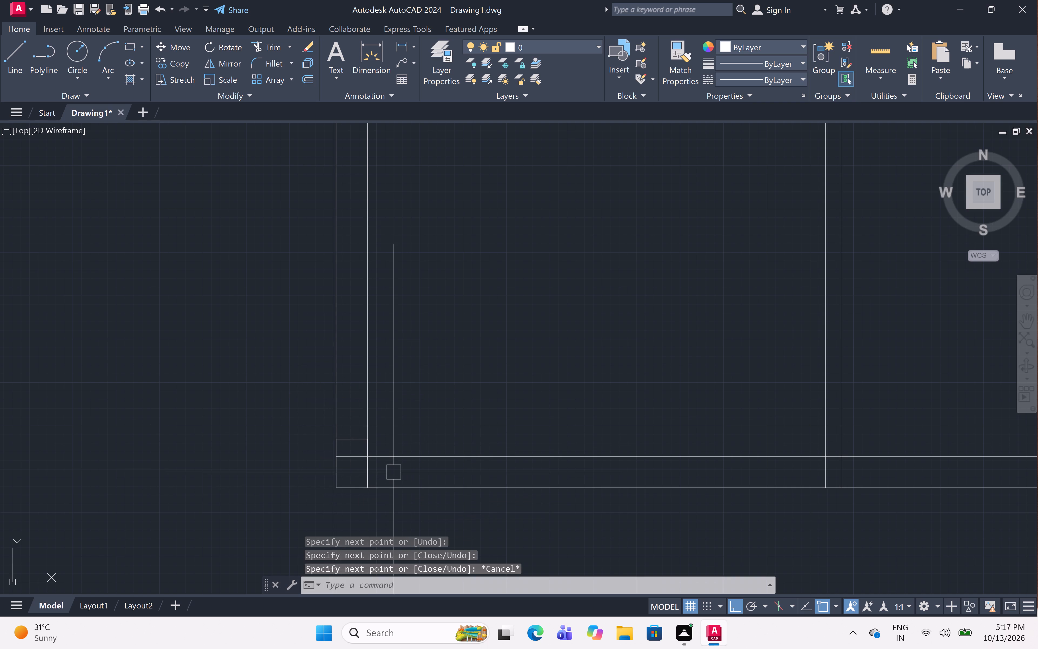
Trim the bottom outer wall's inner line inside the new corner block.
{"action": "type", "text": "tr"}
{"action": "key", "text": "space"}
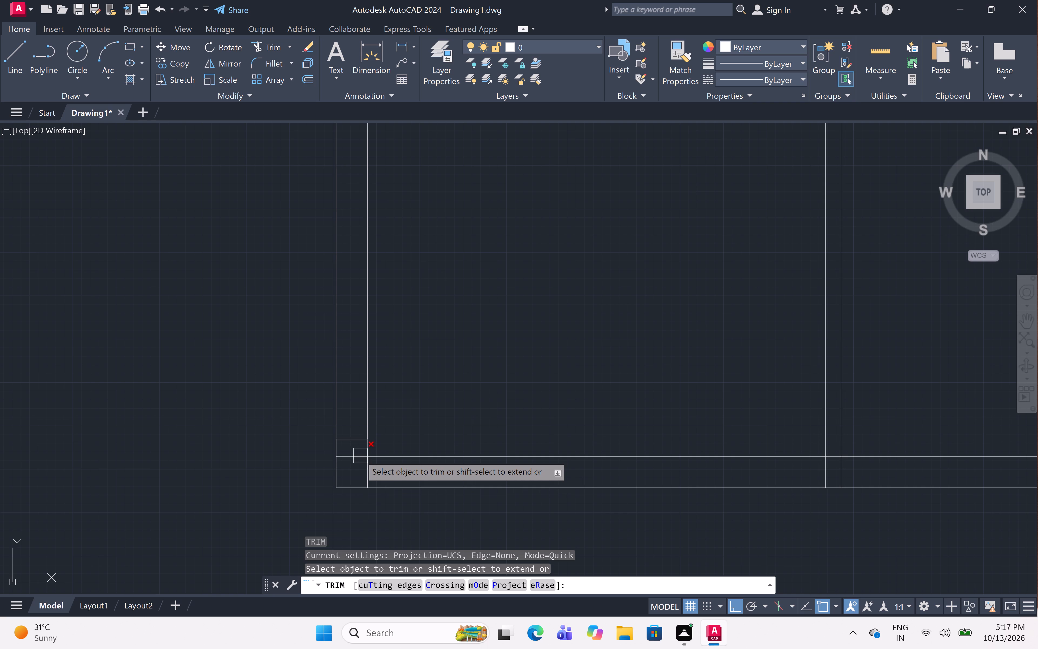
{"action": "left_click", "coordinate": [355, 455]}
{"action": "left_click", "coordinate": [334, 466]}
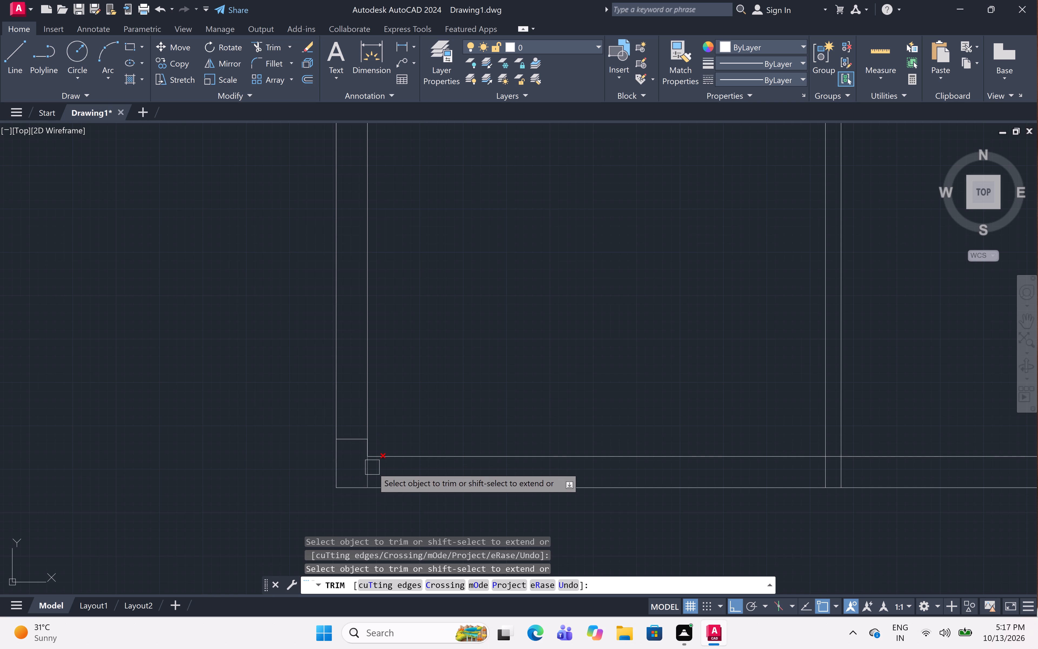
{"action": "left_click", "coordinate": [372, 467]}
{"action": "left_click", "coordinate": [363, 443]}
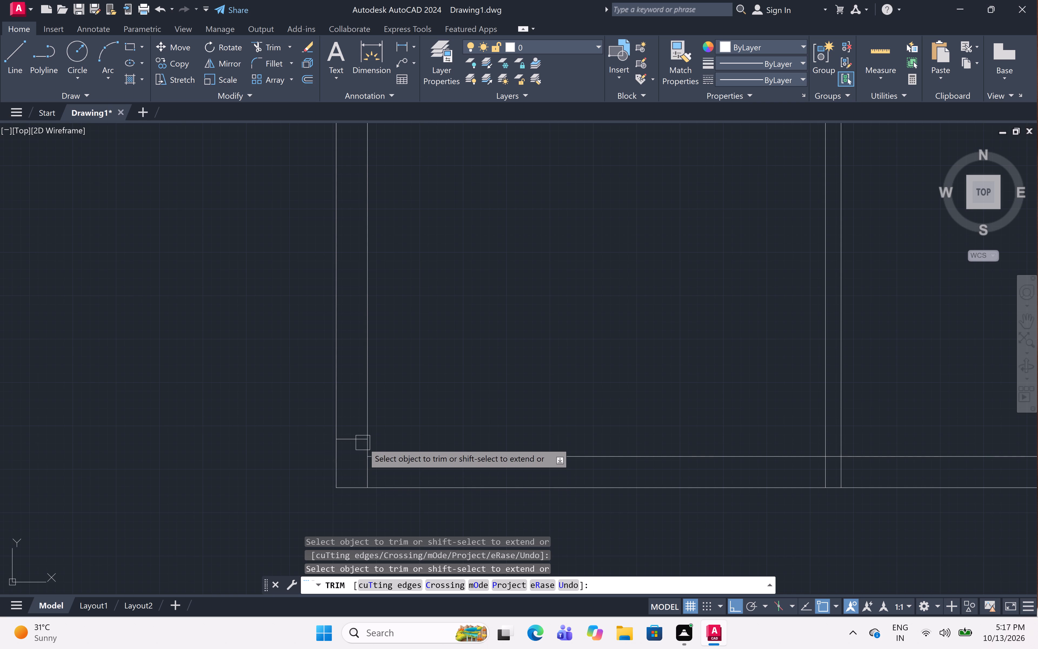
Draw a 9" by 1'2" block outline in the bottom outer wall, extending left from the middle partition's right line.
{"action": "scroll", "coordinate": [452, 386], "scroll_direction": "down", "scroll_amount": 2}
{"action": "middle_click_drag", "start_coordinate": [452, 385], "coordinate": [344, 417]}
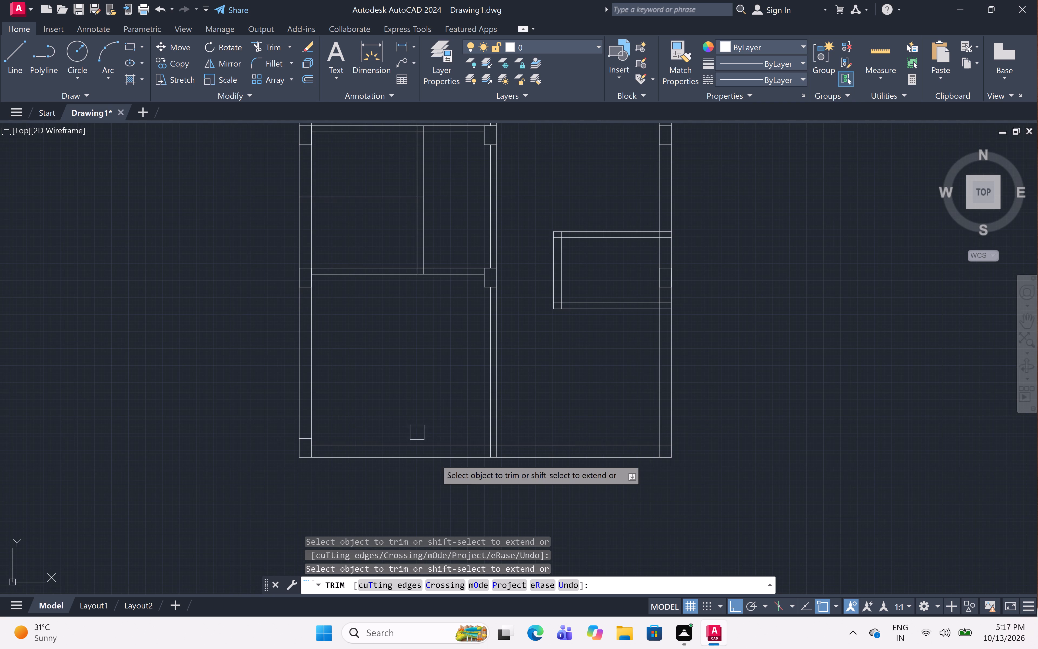
{"action": "scroll", "coordinate": [493, 452], "scroll_direction": "up", "scroll_amount": 3}
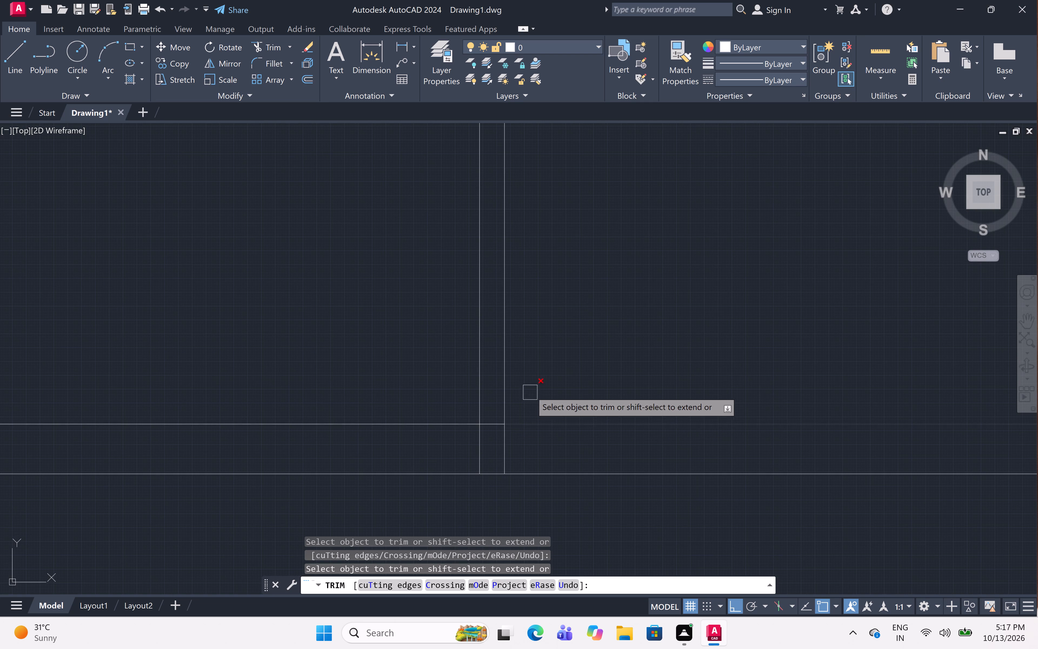
{"action": "key", "text": "Escape"}
{"action": "type", "text": "l"}
{"action": "key", "text": "space"}
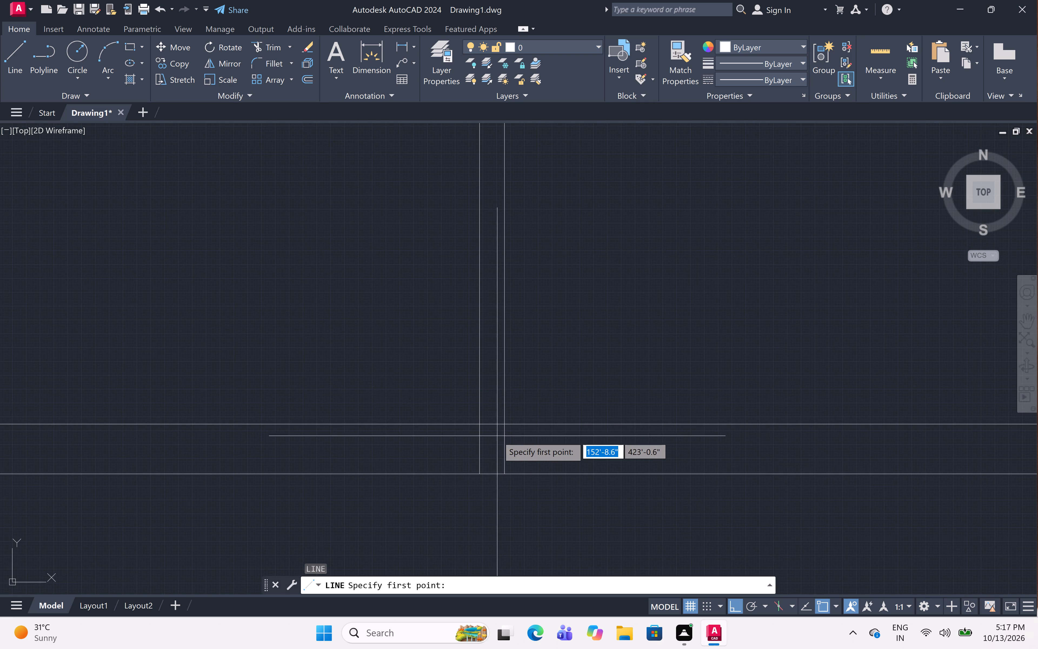
{"action": "left_click", "coordinate": [502, 427]}
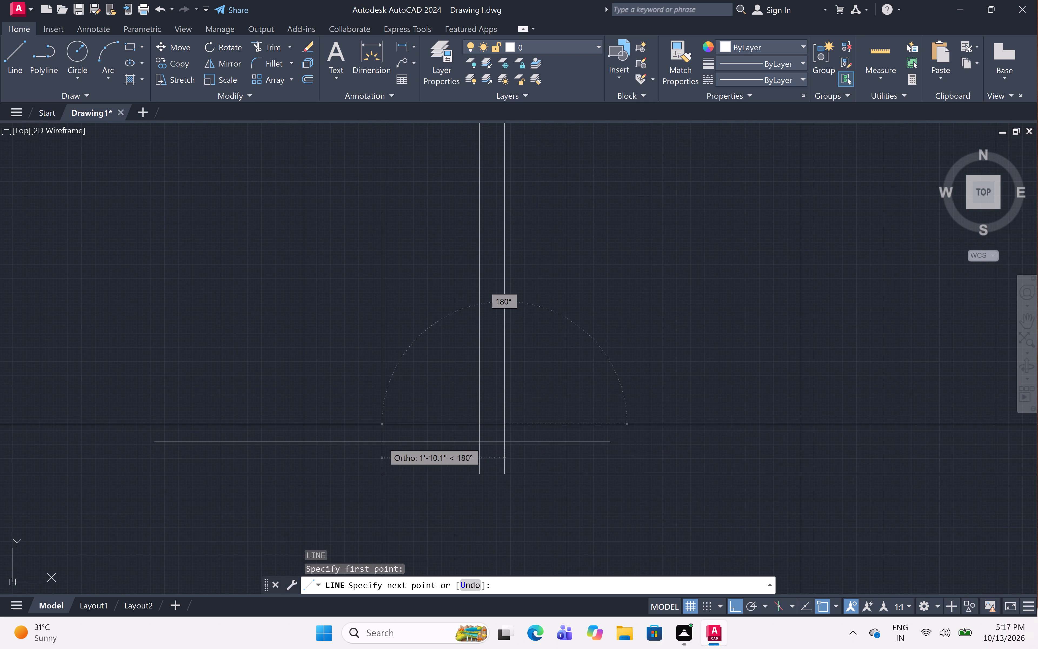
{"action": "key", "text": "9"}
{"action": "key", "text": "BackSpace"}
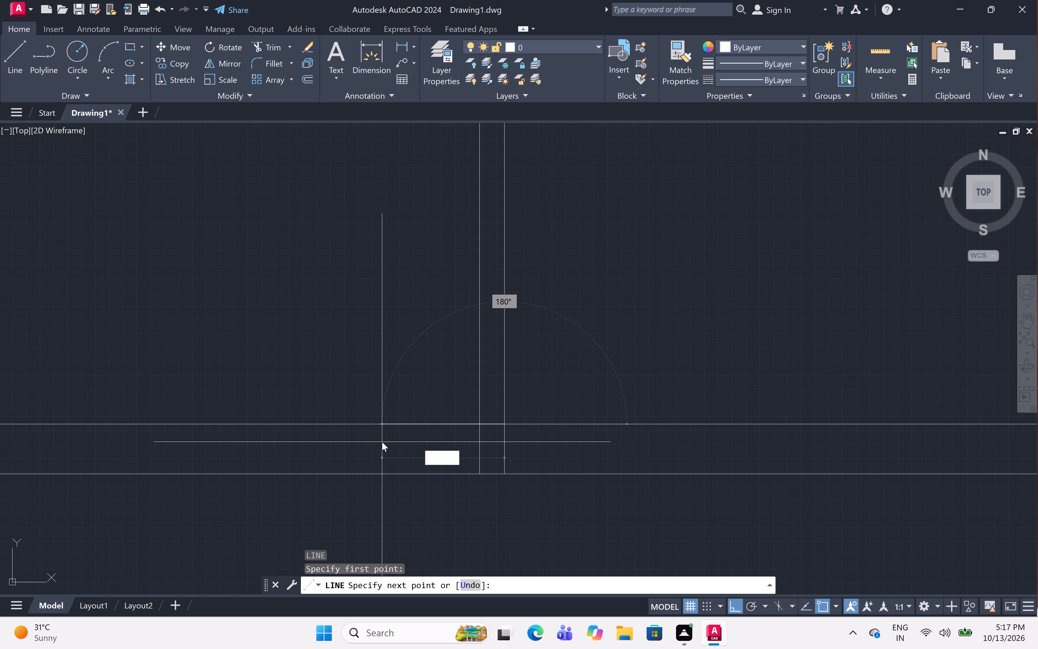
{"action": "type", "text": "1'2"}
{"action": "key", "text": "shift+quotedbl"}
{"action": "key", "text": "space"}
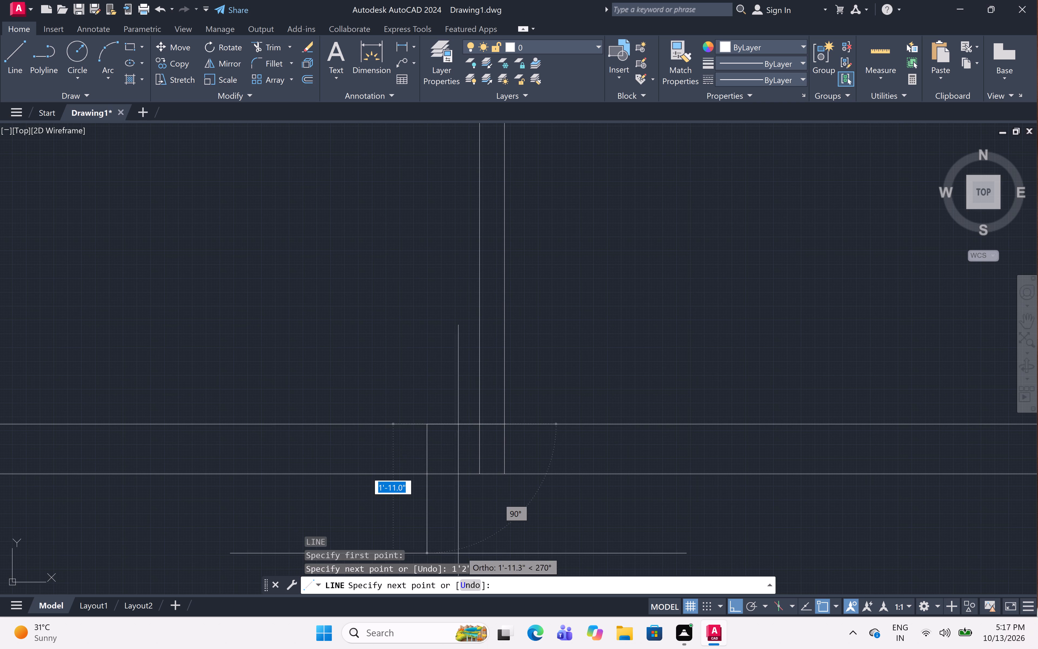
{"action": "left_click", "coordinate": [426, 476]}
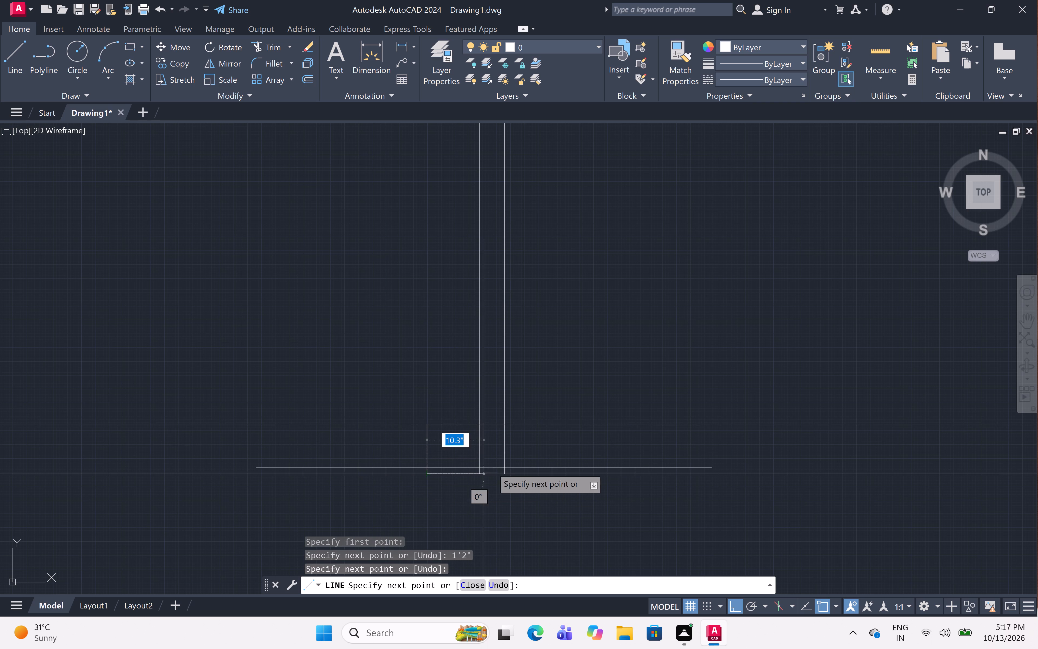
{"action": "left_click", "coordinate": [502, 473]}
{"action": "key", "text": "Escape"}
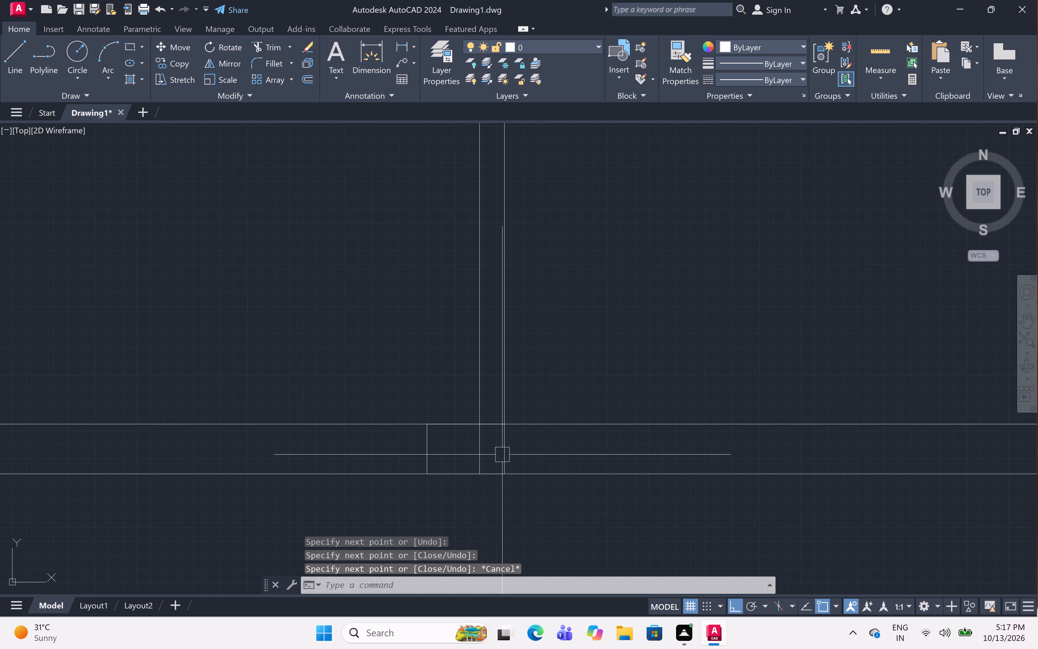
Trim the middle partition's left line and the overlapping wall line pieces inside the new bottom-wall block.
{"action": "type", "text": "tr"}
{"action": "key", "text": "space"}
{"action": "left_click", "coordinate": [481, 463]}
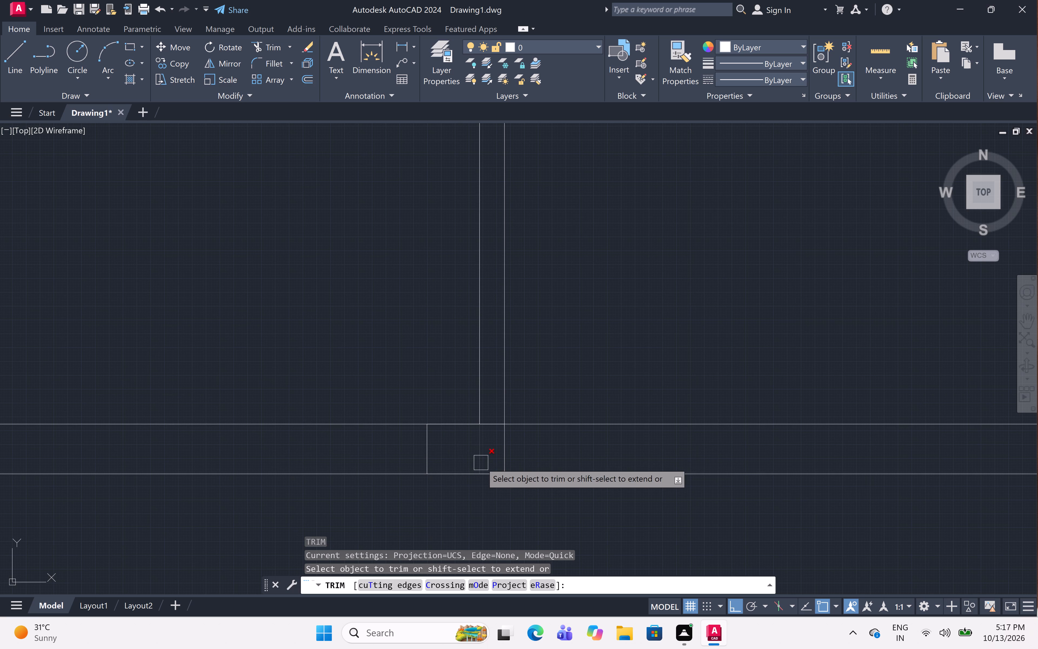
{"action": "left_click", "coordinate": [455, 421]}
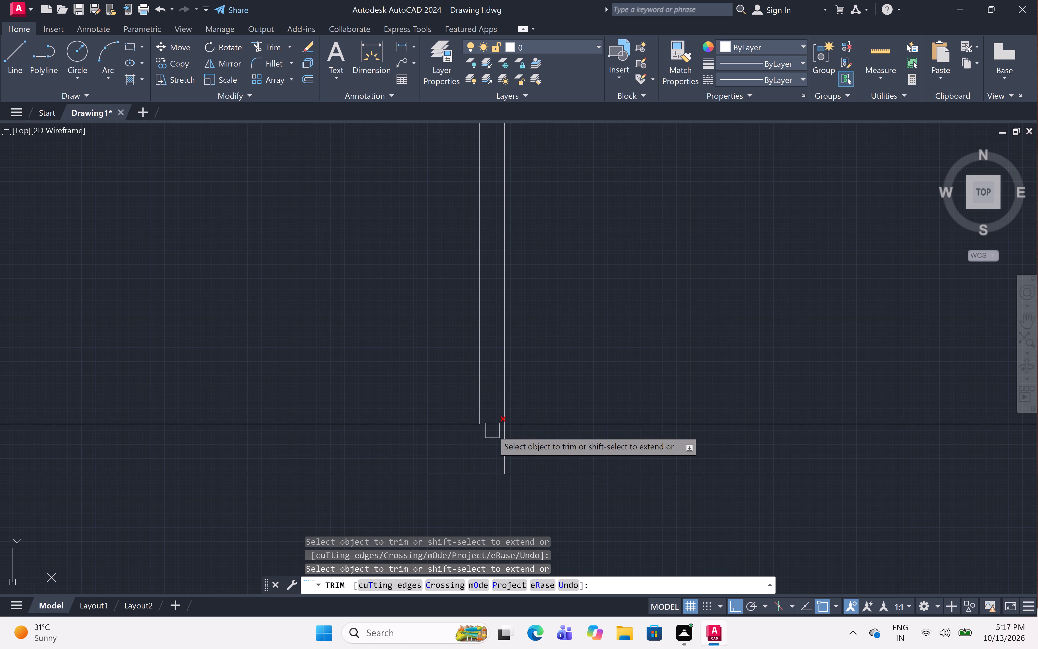
{"action": "left_click", "coordinate": [493, 430]}
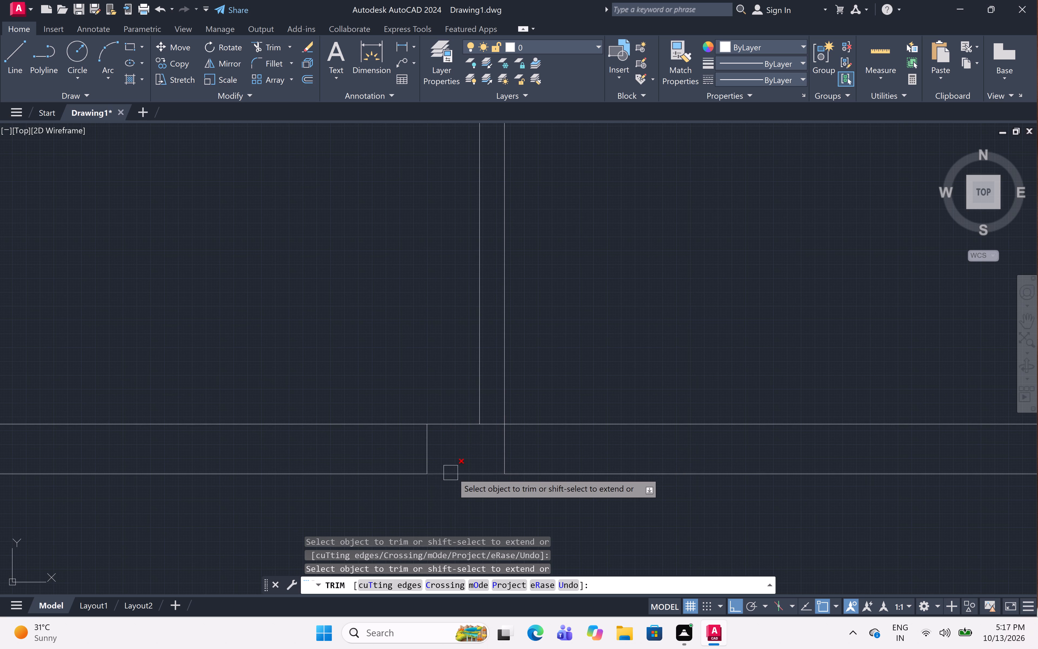
{"action": "left_click", "coordinate": [453, 473]}
{"action": "scroll", "coordinate": [473, 437], "scroll_direction": "down", "scroll_amount": 3}
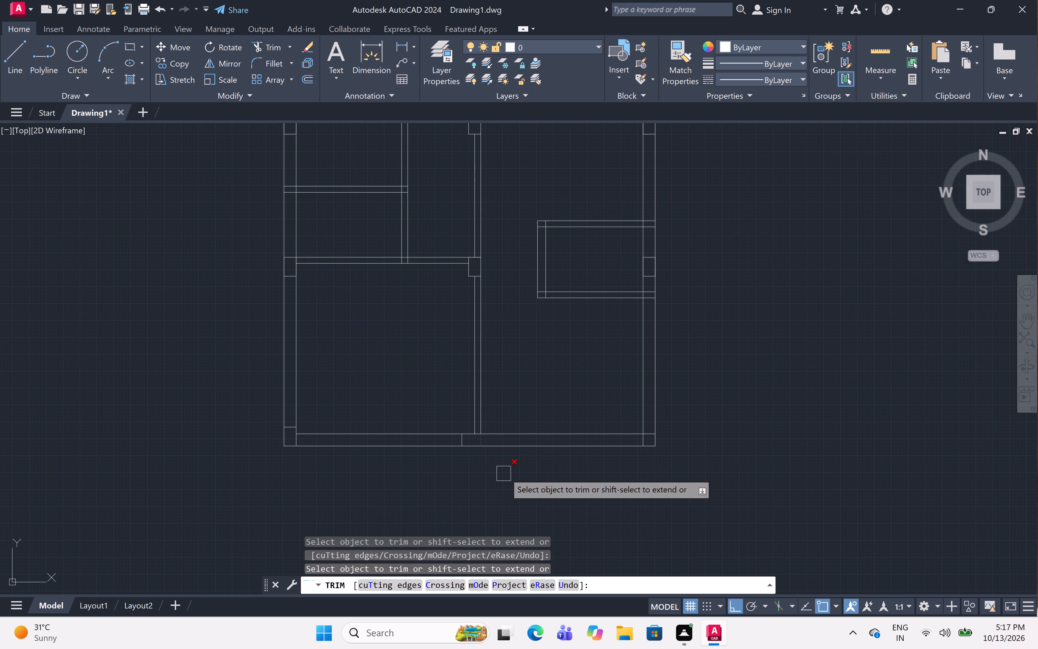
{"action": "key", "text": "Escape"}
Draw a 9" by 1'2" block outline at the floor plan's bottom-right outer corner, extending left from the right wall's outer line.
{"action": "scroll", "coordinate": [507, 472], "scroll_direction": "down", "scroll_amount": 1}
{"action": "middle_click_drag", "start_coordinate": [507, 471], "coordinate": [478, 481]}
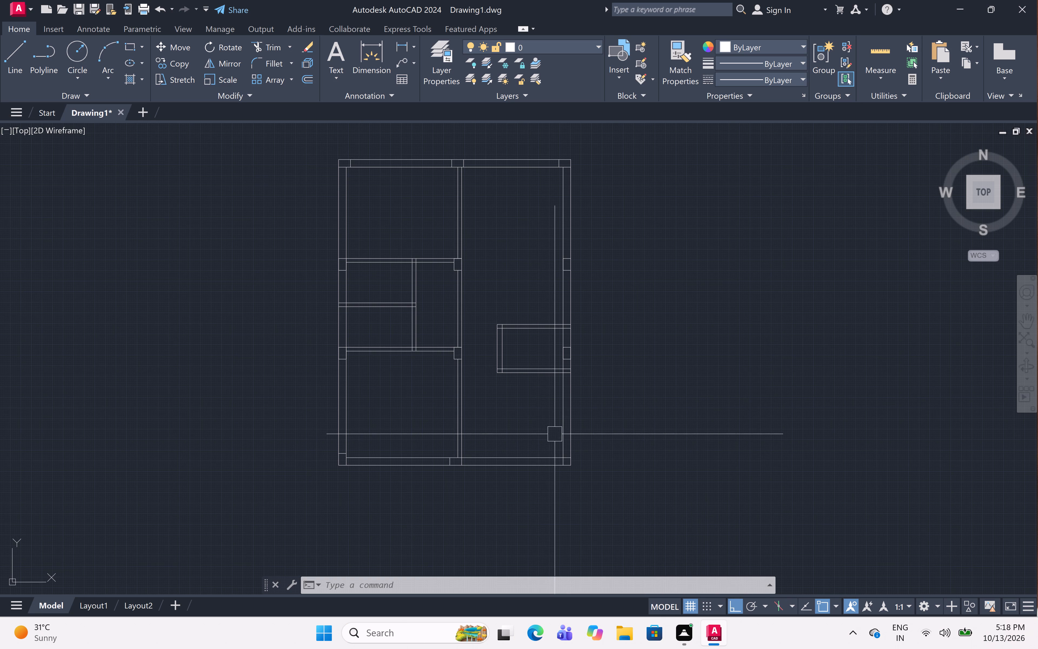
{"action": "scroll", "coordinate": [557, 439], "scroll_direction": "up", "scroll_amount": 2}
{"action": "middle_click_drag", "start_coordinate": [509, 467], "coordinate": [562, 397]}
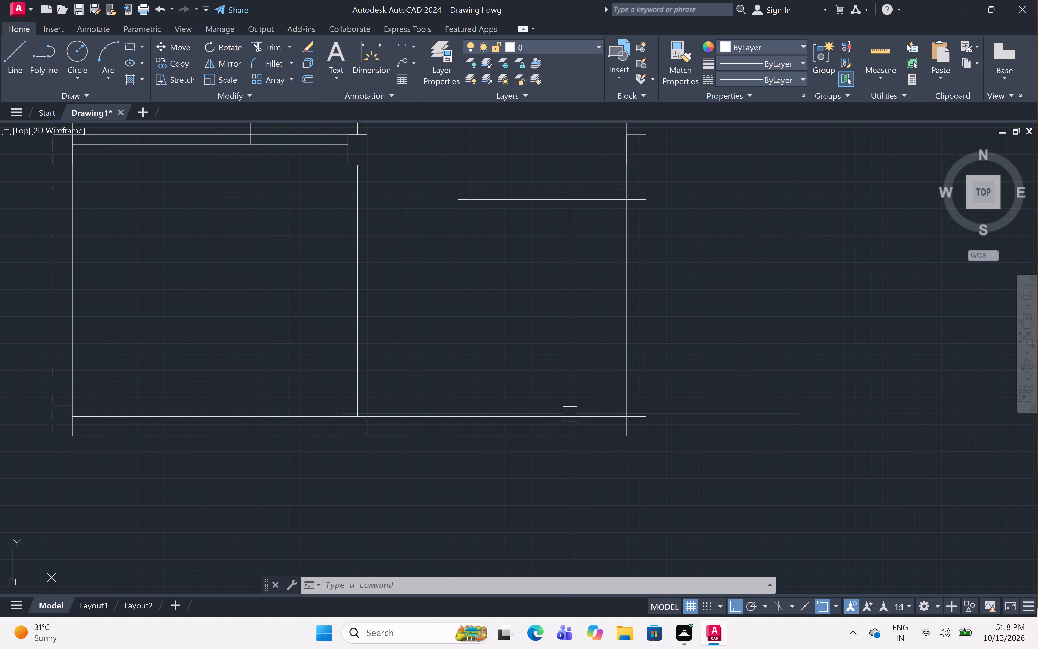
{"action": "key", "text": "l"}
{"action": "key", "text": "space"}
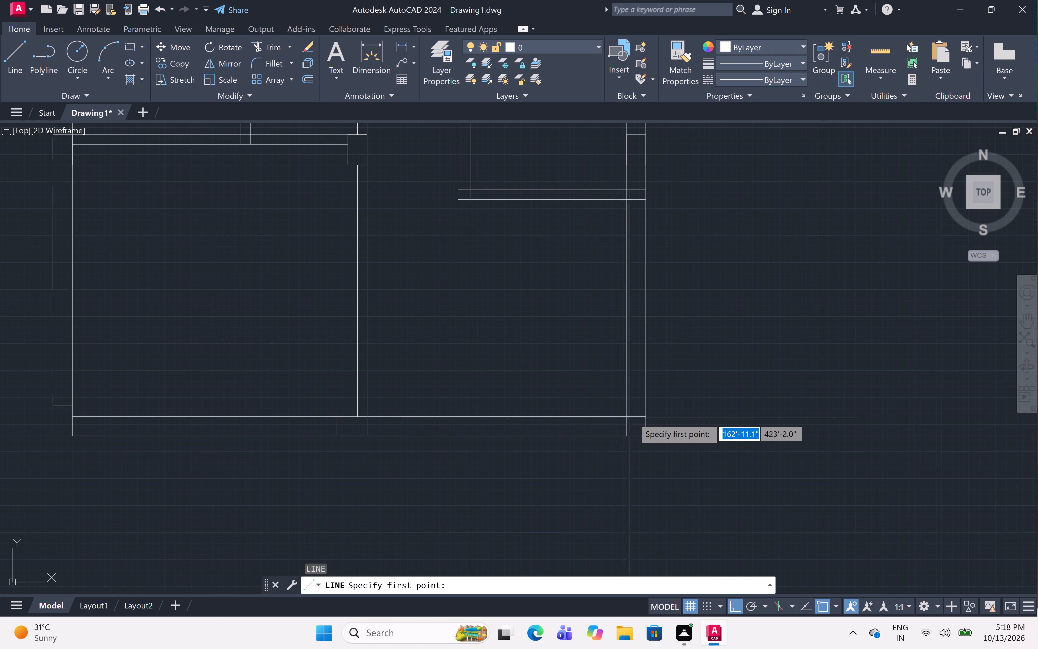
{"action": "left_click", "coordinate": [643, 416]}
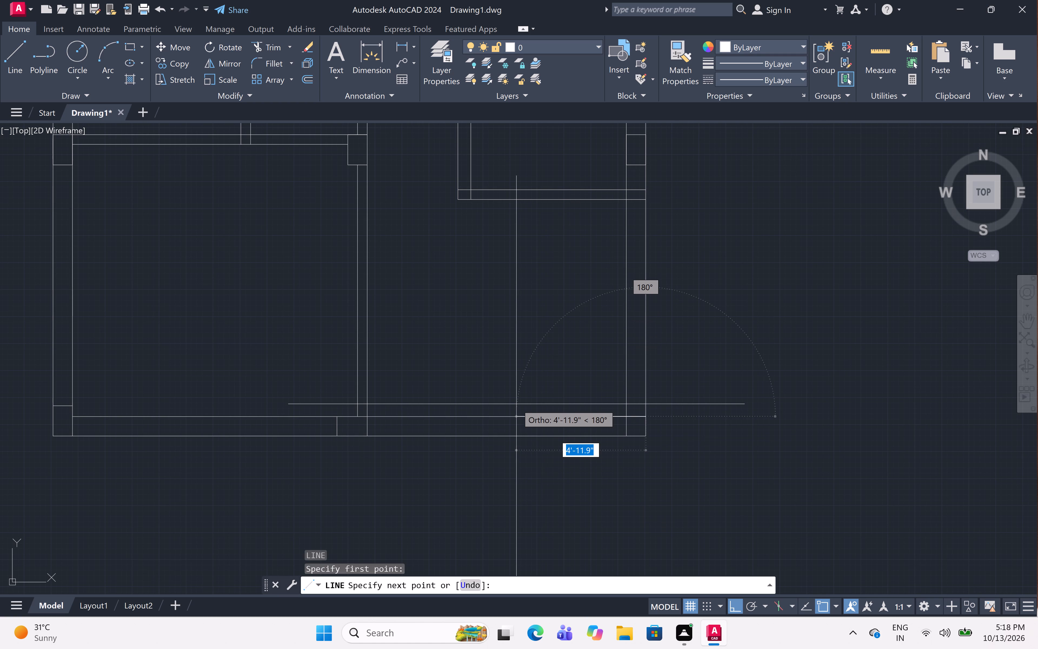
{"action": "key", "text": "1"}
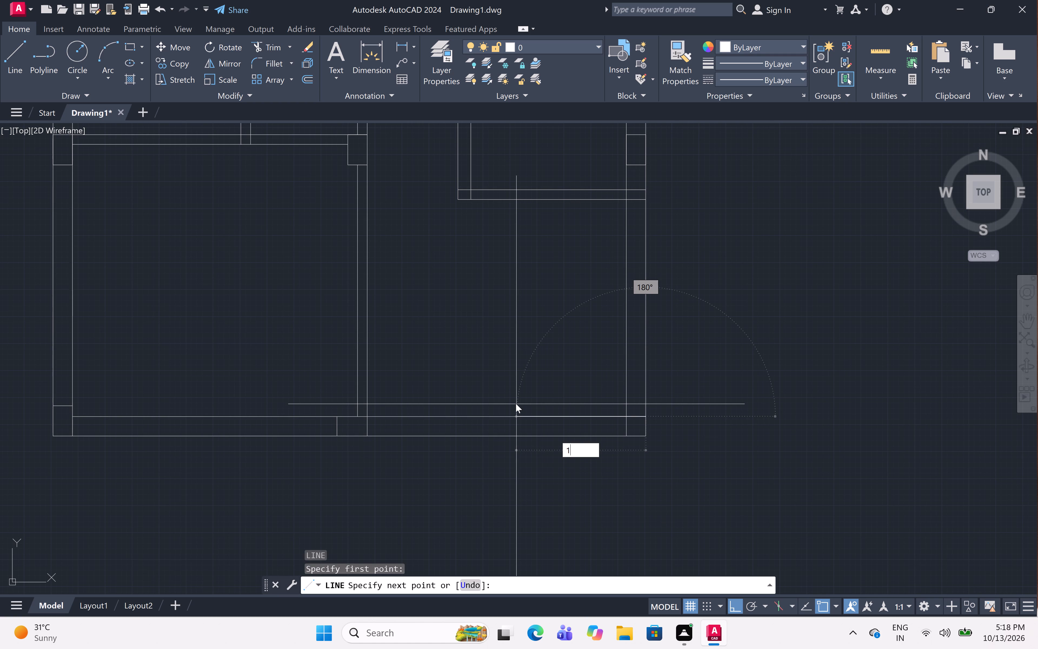
{"action": "type", "text": "'2"}
{"action": "key", "text": "shift+quotedbl"}
{"action": "key", "text": "space"}
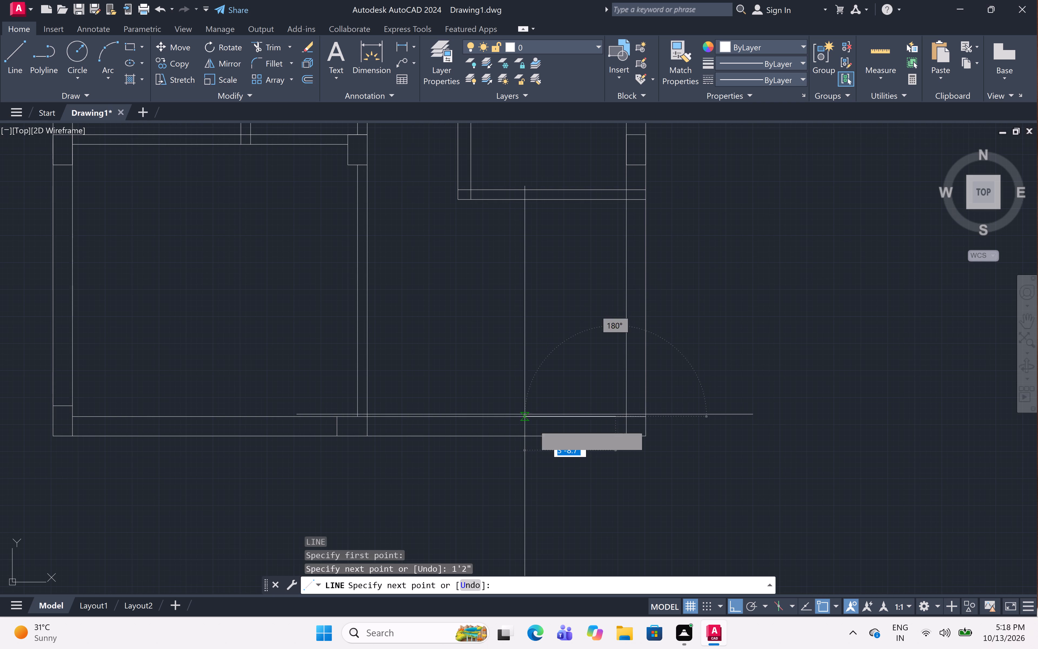
{"action": "scroll", "coordinate": [629, 427], "scroll_direction": "up", "scroll_amount": 3}
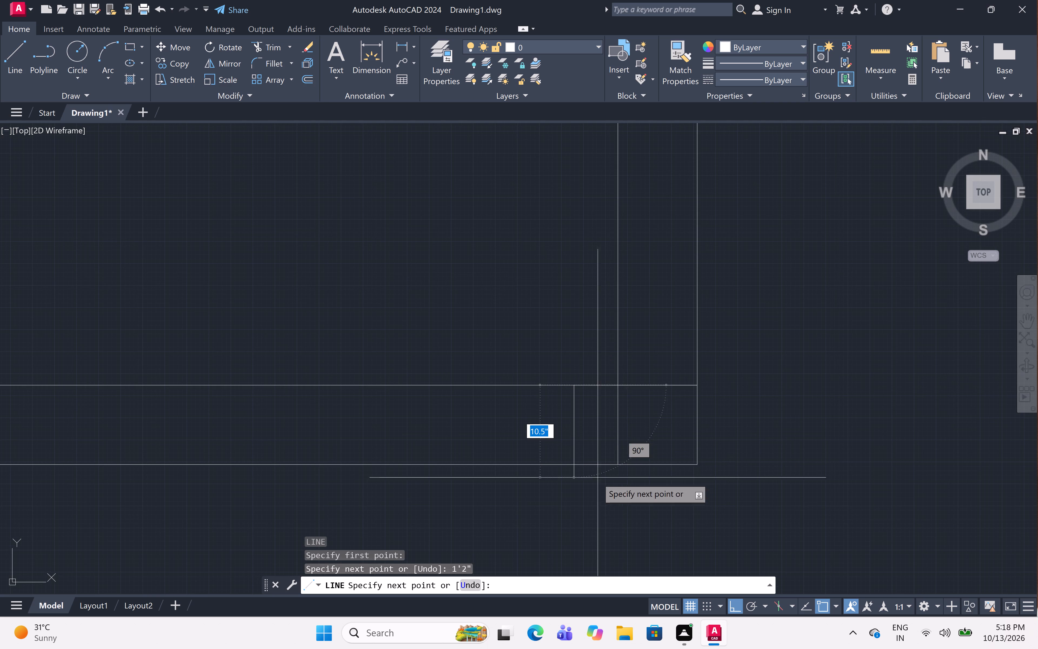
{"action": "left_click", "coordinate": [572, 461]}
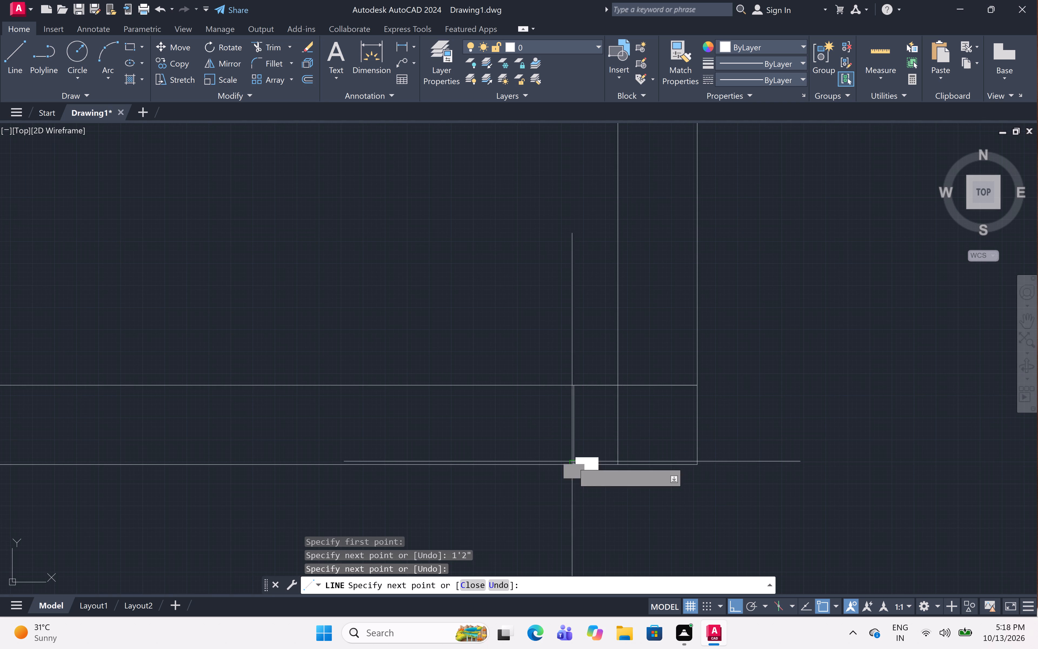
{"action": "key", "text": "Escape"}
Trim the right wall's inner line and the overlapping bottom wall line pieces at the new corner block.
{"action": "type", "text": "tr"}
{"action": "key", "text": "space"}
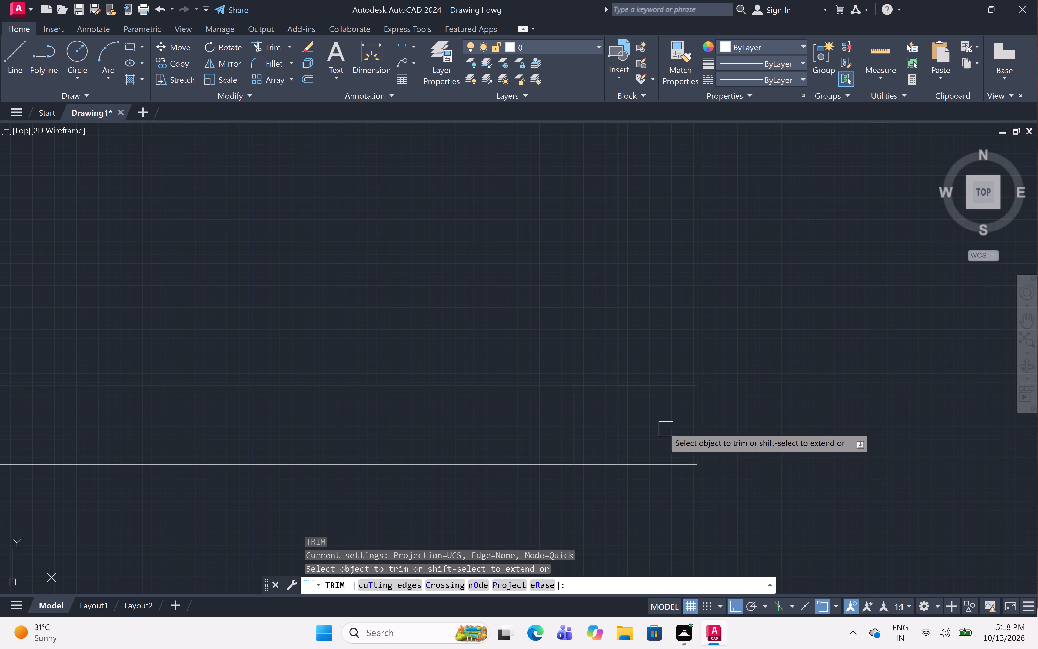
{"action": "left_click", "coordinate": [622, 414]}
{"action": "left_click", "coordinate": [628, 390]}
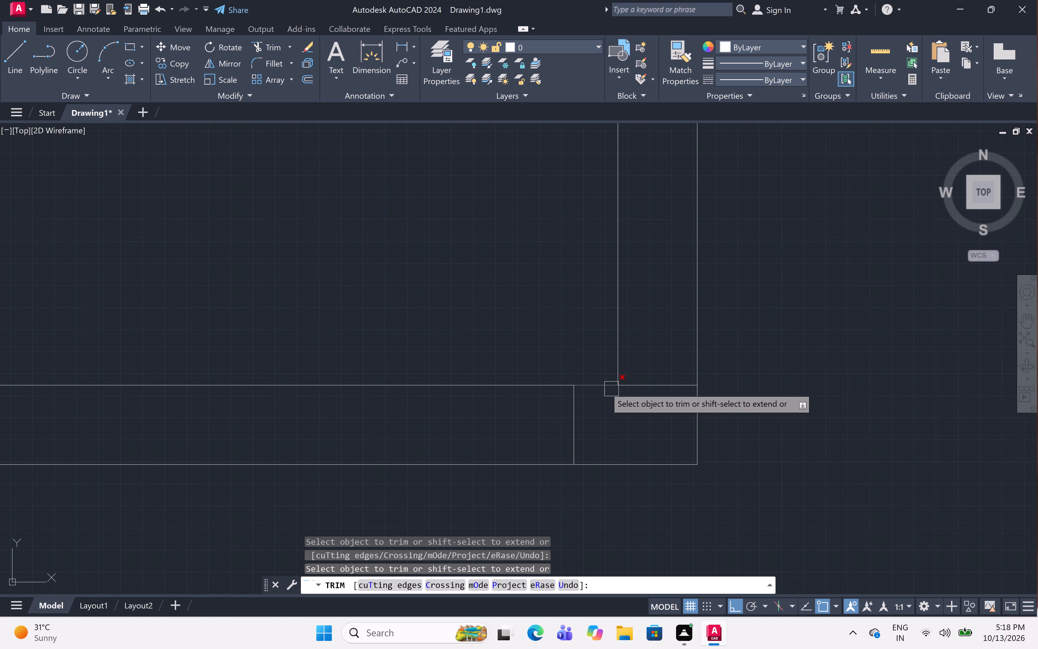
{"action": "left_click", "coordinate": [603, 386]}
{"action": "scroll", "coordinate": [610, 416], "scroll_direction": "down", "scroll_amount": 3}
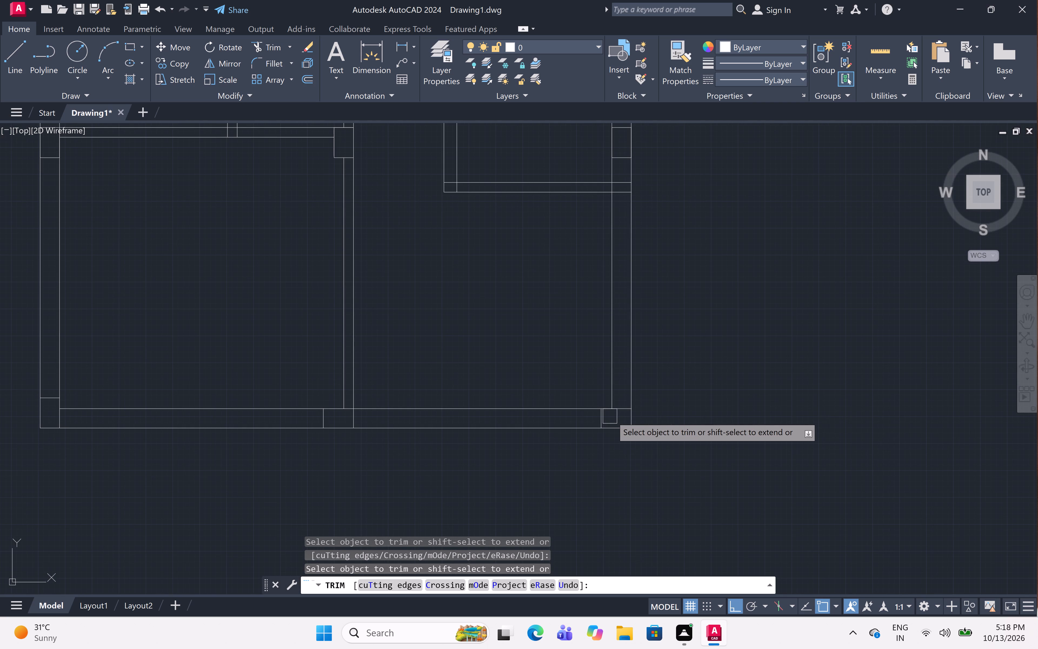
{"action": "key", "text": "Escape"}
Hatch the three blocks along the top outer wall with a solid fill in black (0,0,0).
{"action": "scroll", "coordinate": [652, 407], "scroll_direction": "down", "scroll_amount": 2}
{"action": "middle_click_drag", "start_coordinate": [664, 393], "coordinate": [674, 432]}
{"action": "key", "text": "h"}
{"action": "key", "text": "space"}
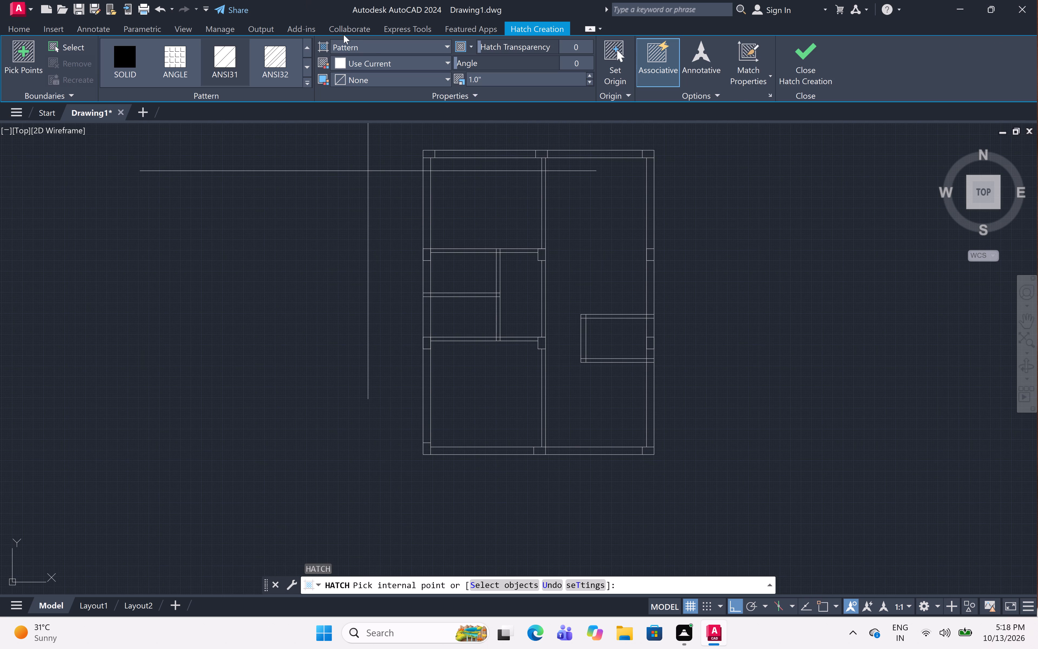
{"action": "left_click", "coordinate": [375, 48]}
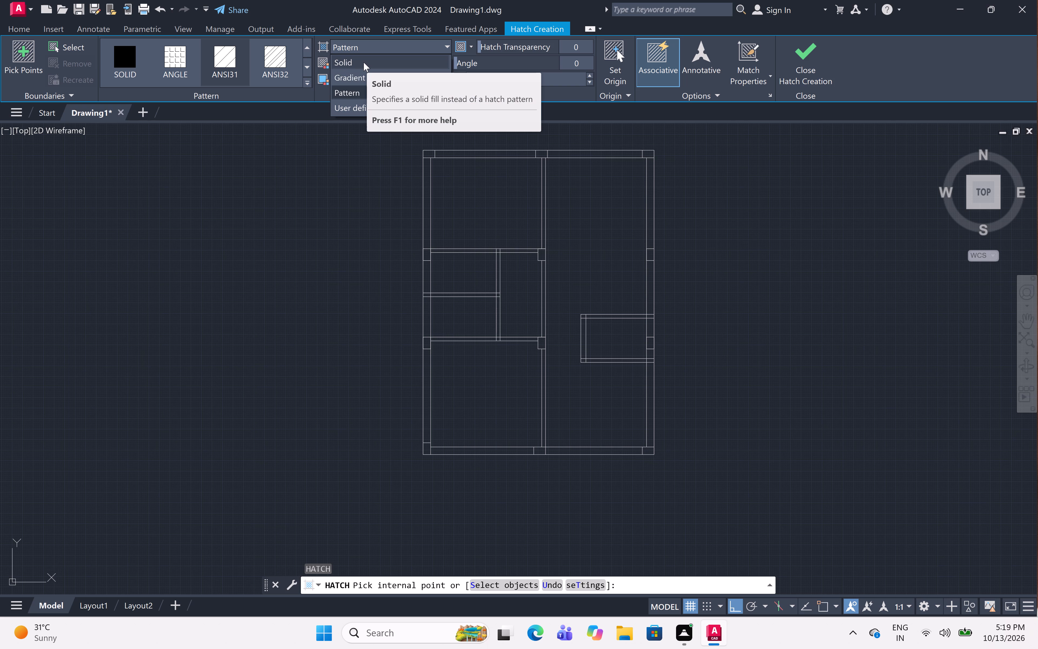
{"action": "left_click", "coordinate": [364, 62]}
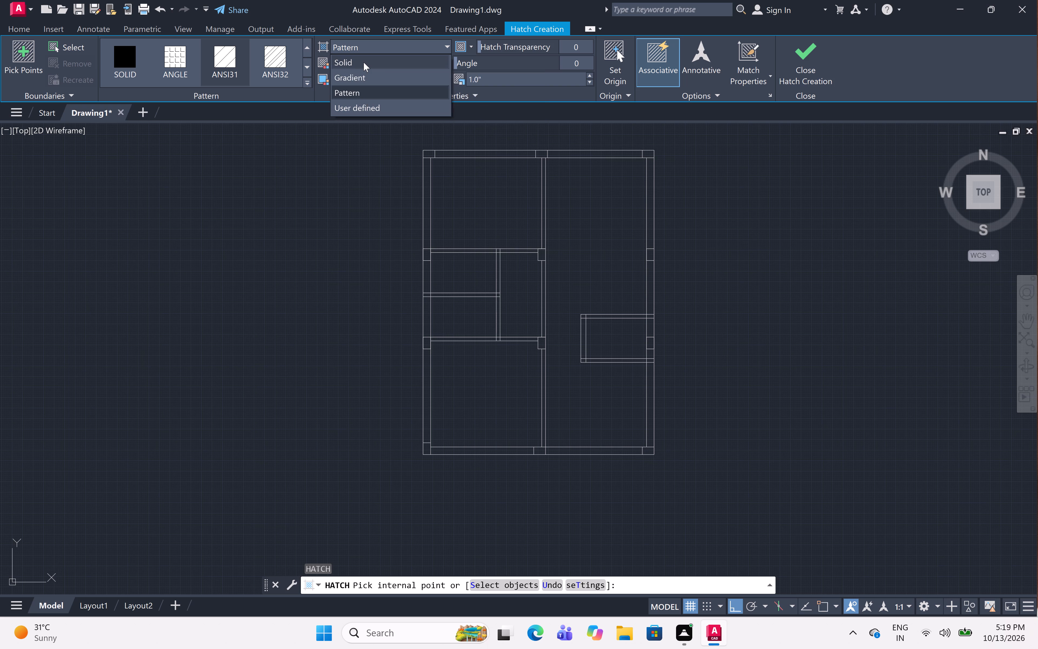
{"action": "left_click", "coordinate": [364, 62]}
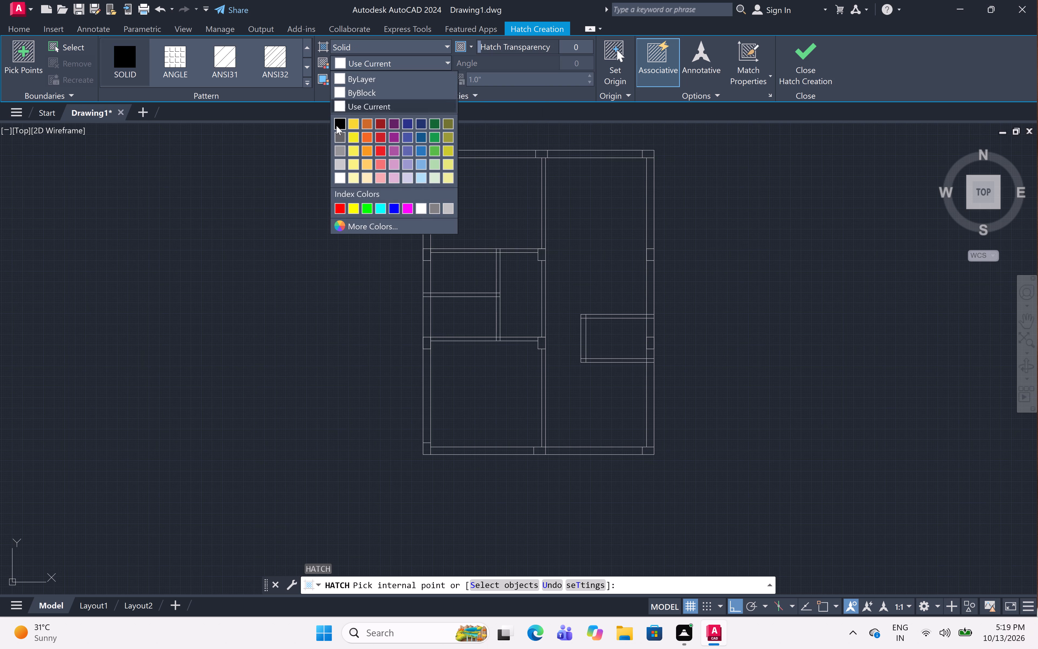
{"action": "left_click", "coordinate": [336, 125]}
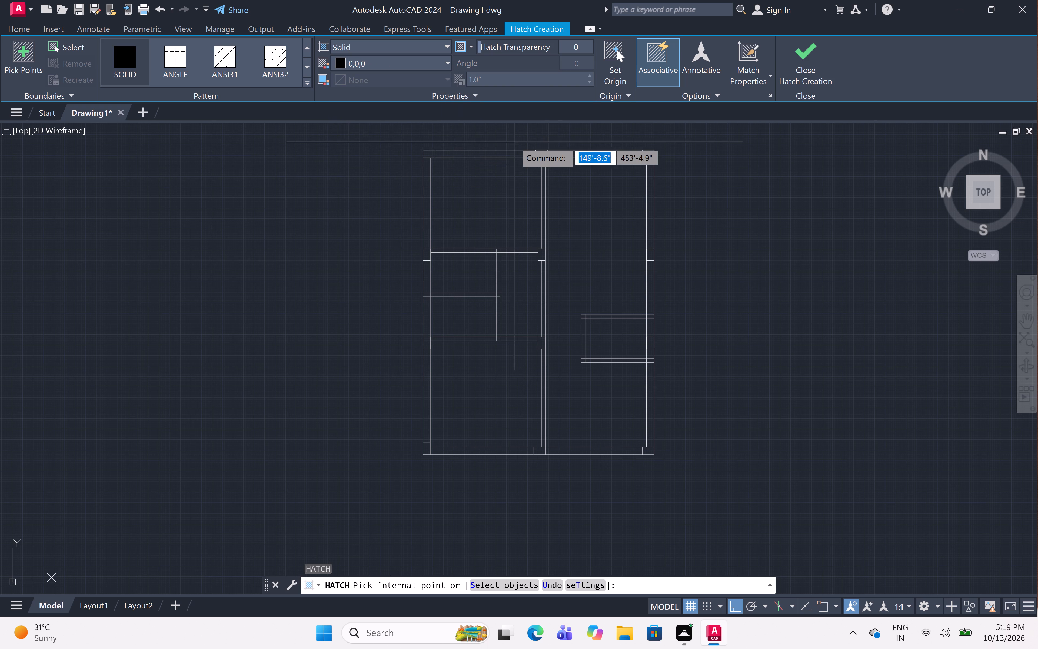
{"action": "scroll", "coordinate": [543, 133], "scroll_direction": "up", "scroll_amount": 3}
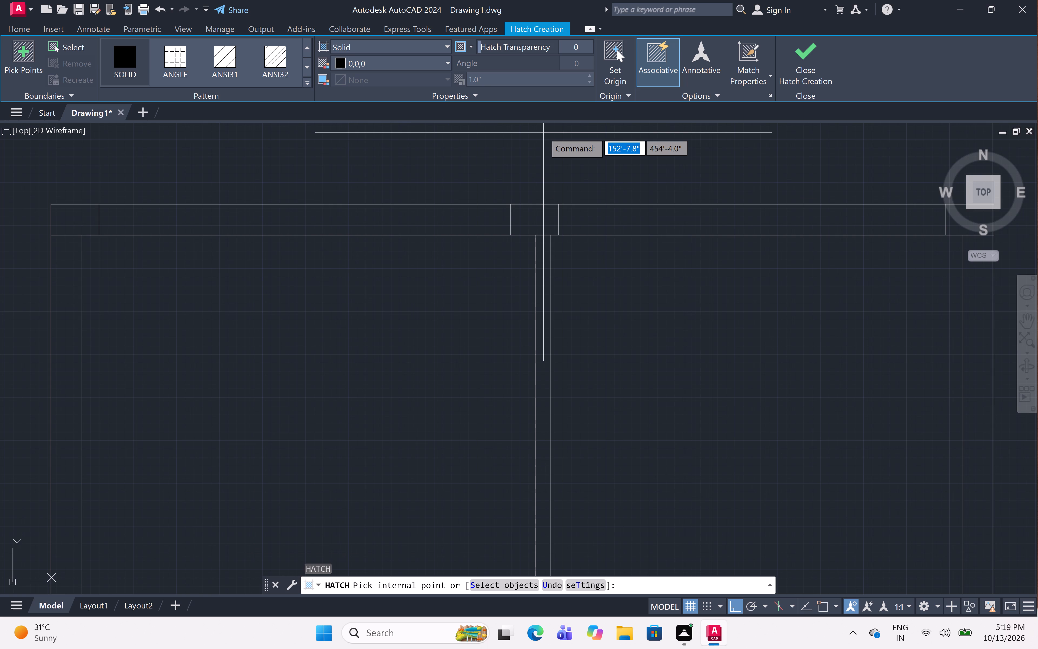
{"action": "scroll", "coordinate": [543, 133], "scroll_direction": "down", "scroll_amount": 1}
{"action": "middle_click_drag", "start_coordinate": [543, 133], "coordinate": [543, 133]}
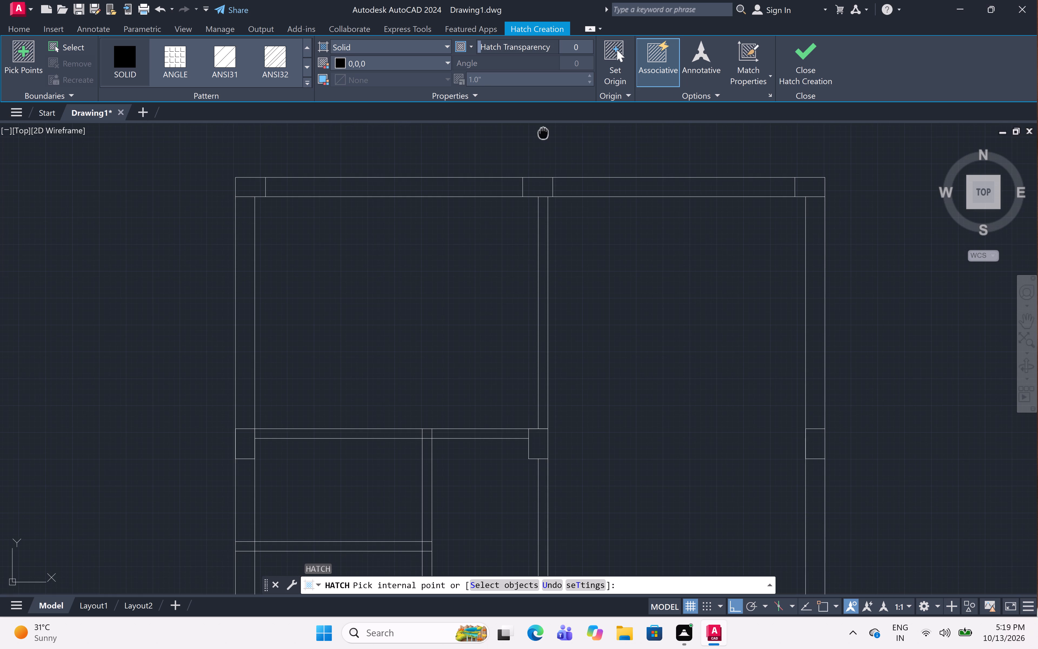
{"action": "middle_click_drag", "start_coordinate": [543, 133], "coordinate": [463, 158]}
{"action": "scroll", "coordinate": [463, 158], "scroll_direction": "up", "scroll_amount": 1}
{"action": "middle_click_drag", "start_coordinate": [463, 158], "coordinate": [524, 166]}
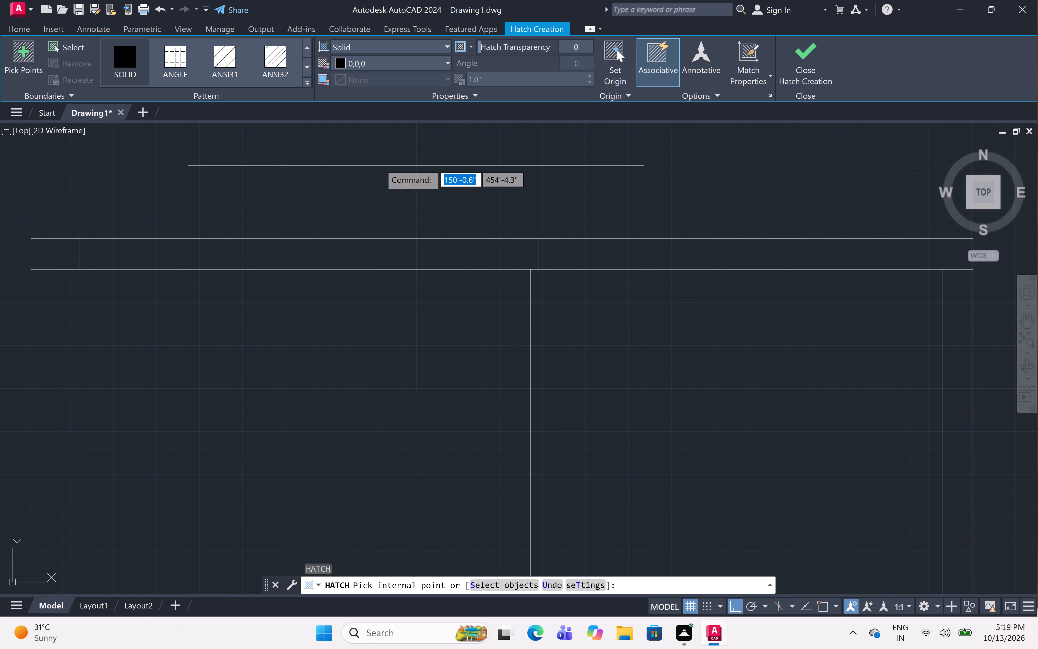
{"action": "left_click", "coordinate": [59, 252]}
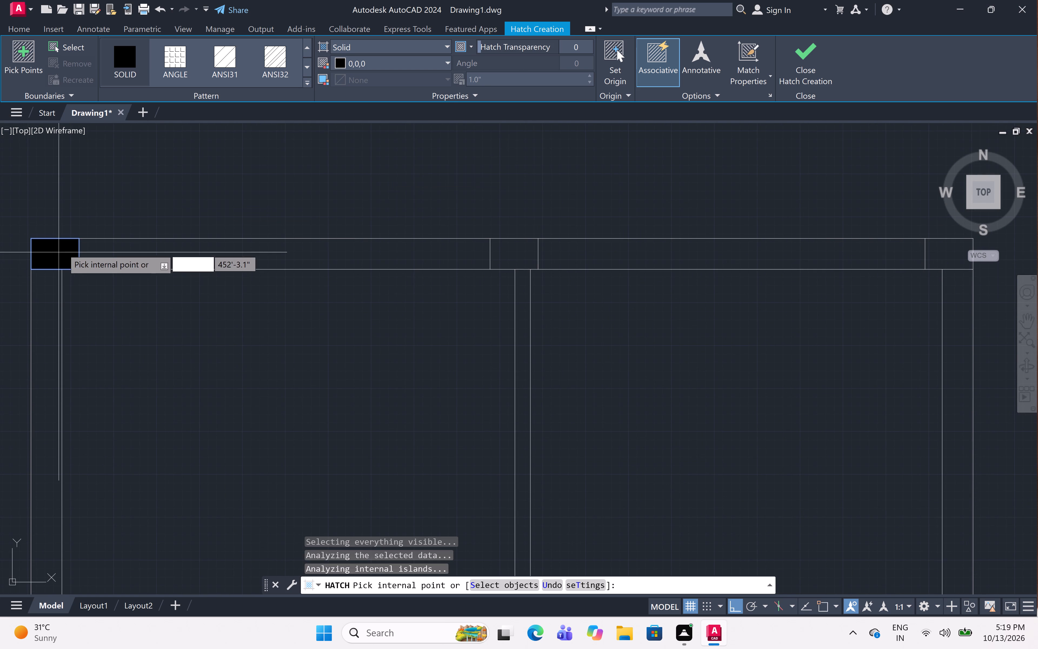
{"action": "left_click", "coordinate": [527, 252]}
{"action": "scroll", "coordinate": [432, 271], "scroll_direction": "down", "scroll_amount": 2}
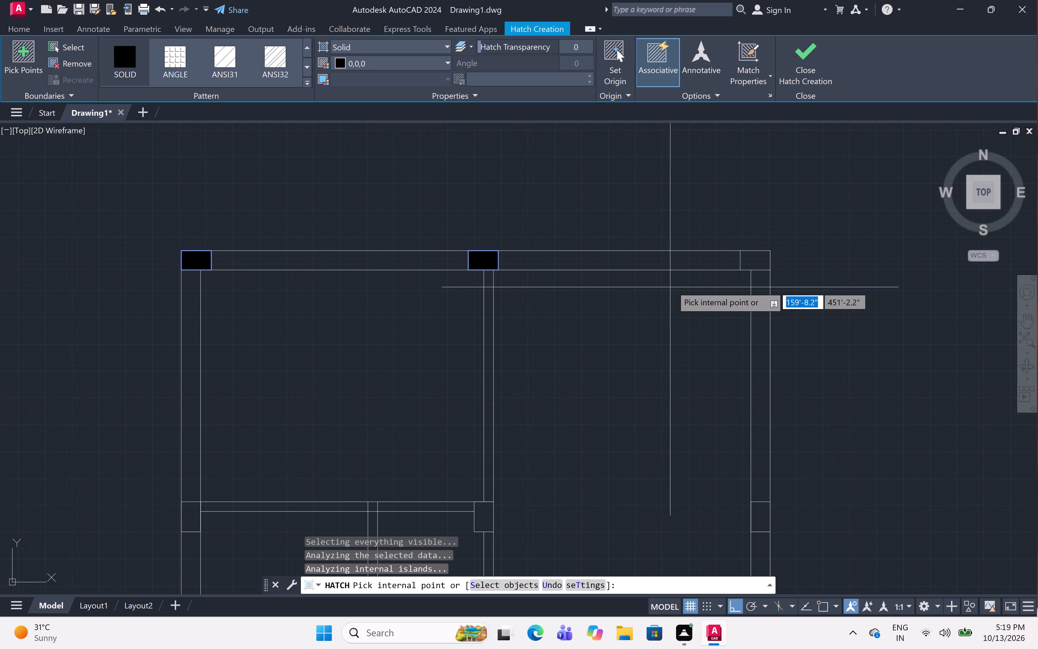
{"action": "scroll", "coordinate": [753, 255], "scroll_direction": "up", "scroll_amount": 3}
{"action": "left_click", "coordinate": [753, 255]}
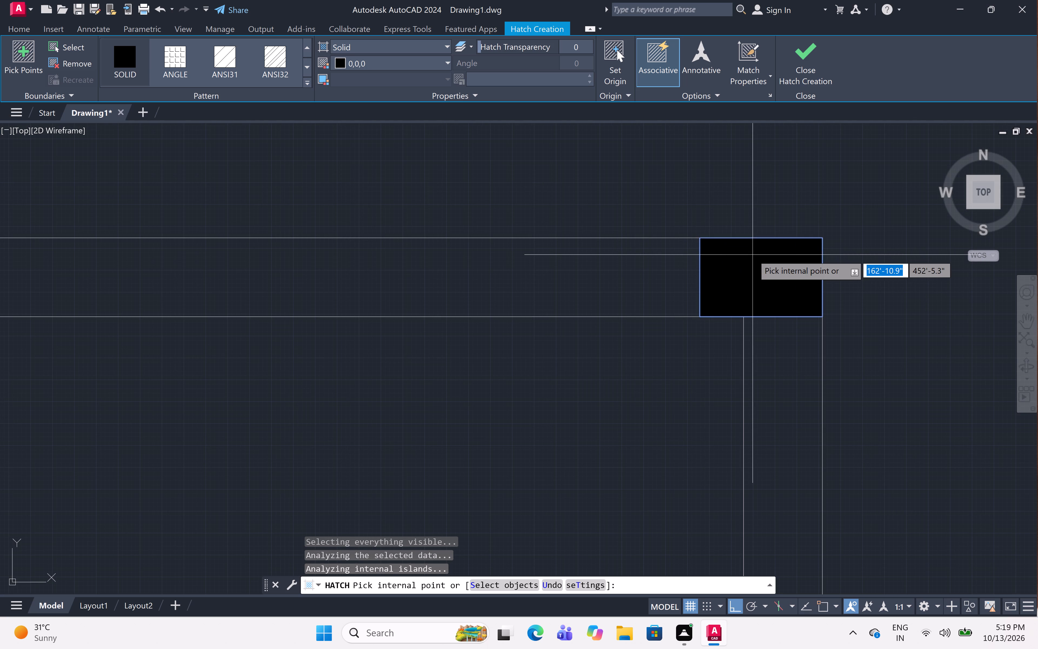
Fill the blocks level with the upper horizontal partition with the same solid black hatch, starting with the left outer wall's block.
{"action": "scroll", "coordinate": [753, 254], "scroll_direction": "down", "scroll_amount": 4}
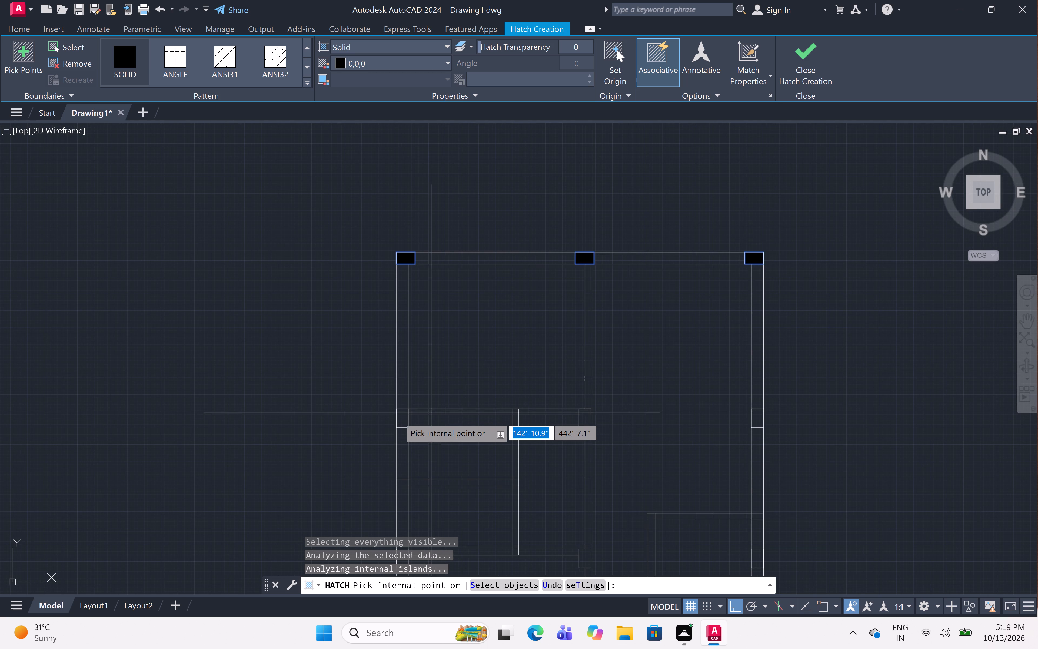
{"action": "scroll", "coordinate": [395, 417], "scroll_direction": "up", "scroll_amount": 6}
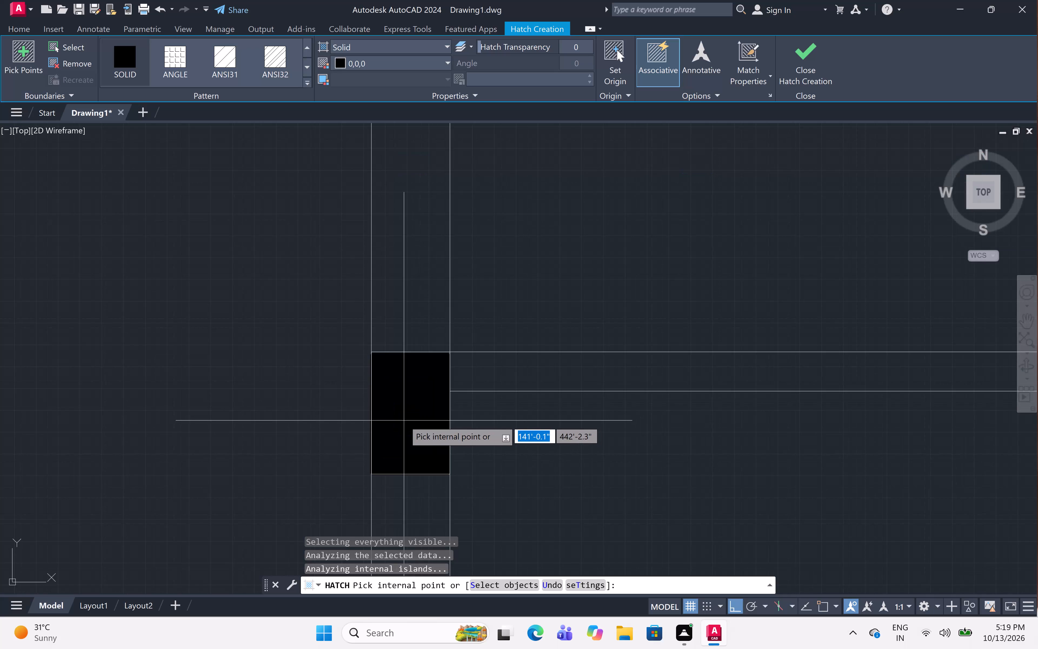
{"action": "left_click", "coordinate": [404, 420]}
{"action": "scroll", "coordinate": [396, 408], "scroll_direction": "down", "scroll_amount": 5}
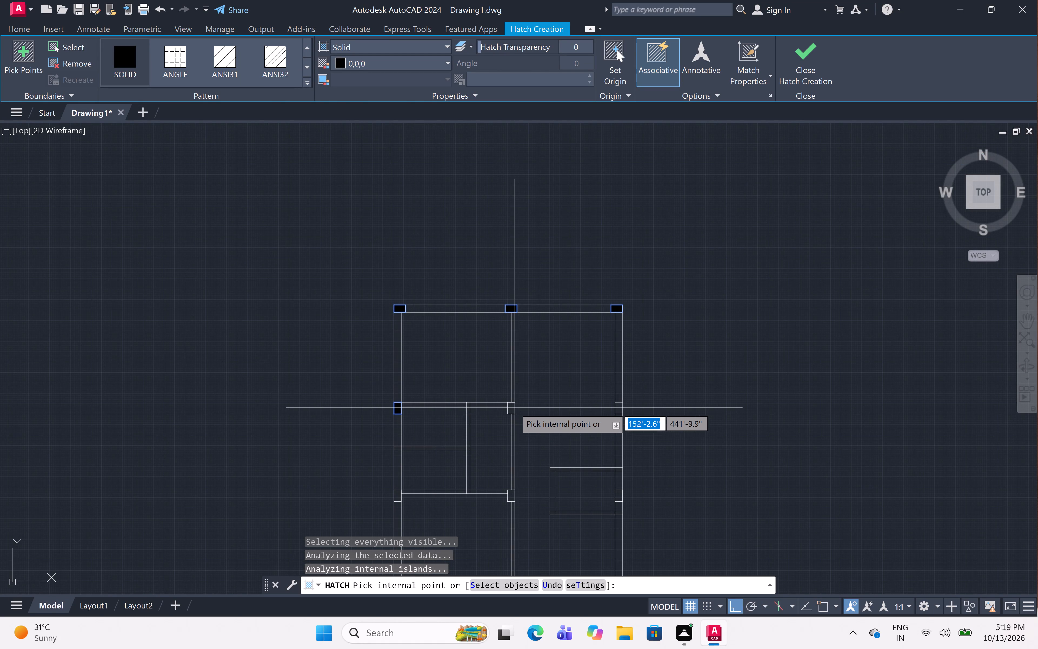
{"action": "scroll", "coordinate": [515, 407], "scroll_direction": "up", "scroll_amount": 5}
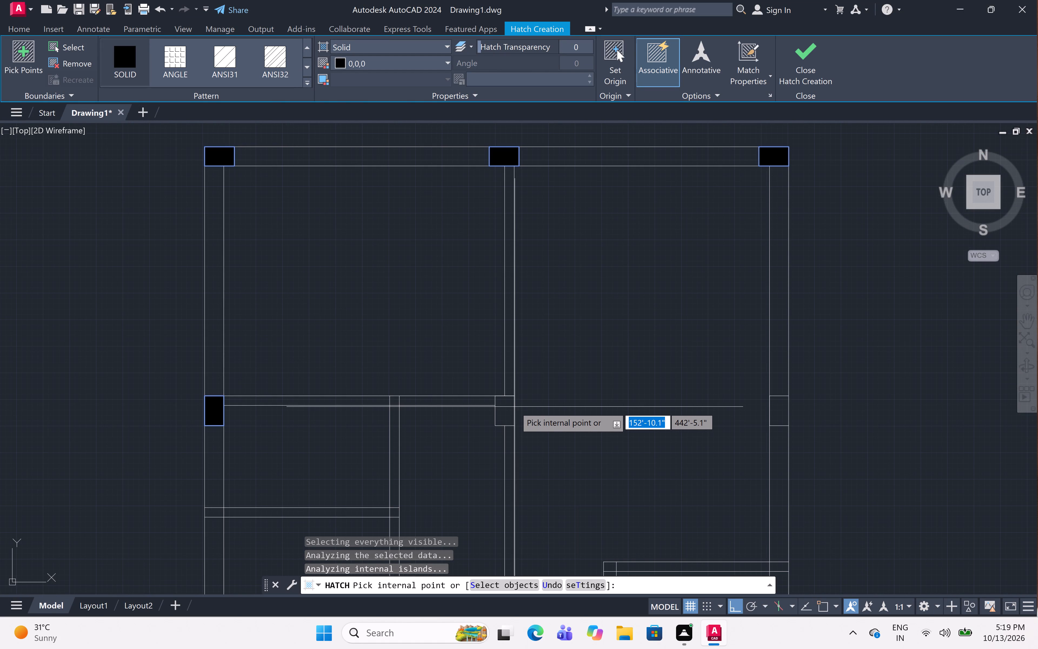
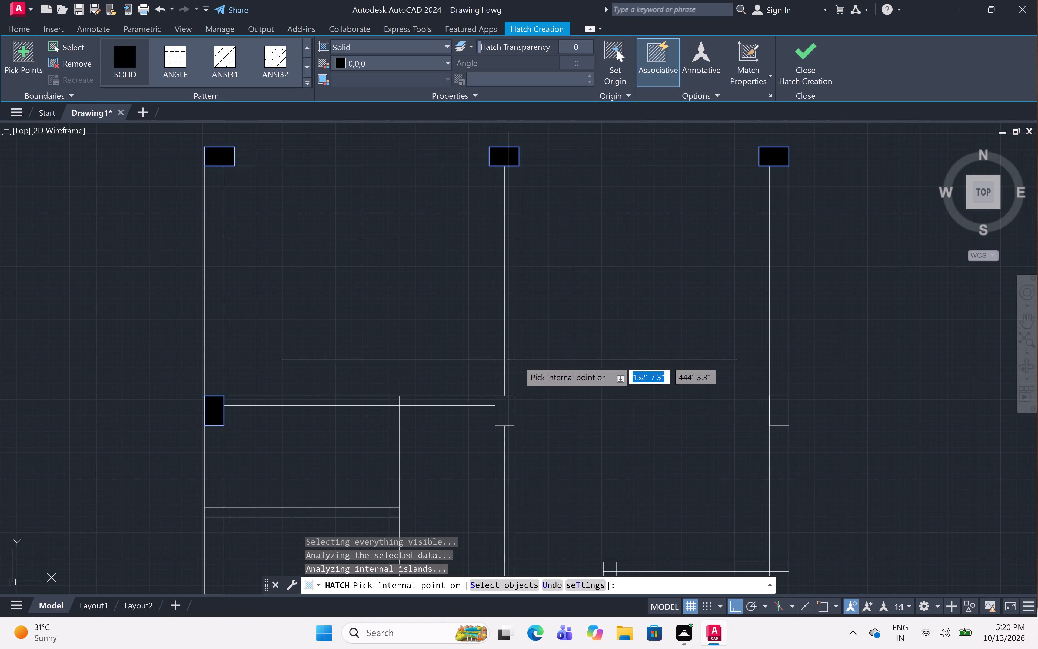
Fill the central wall's and right outer wall's blocks level with the upper horizontal partition with the same solid black hatch.
{"action": "left_click", "coordinate": [508, 416]}
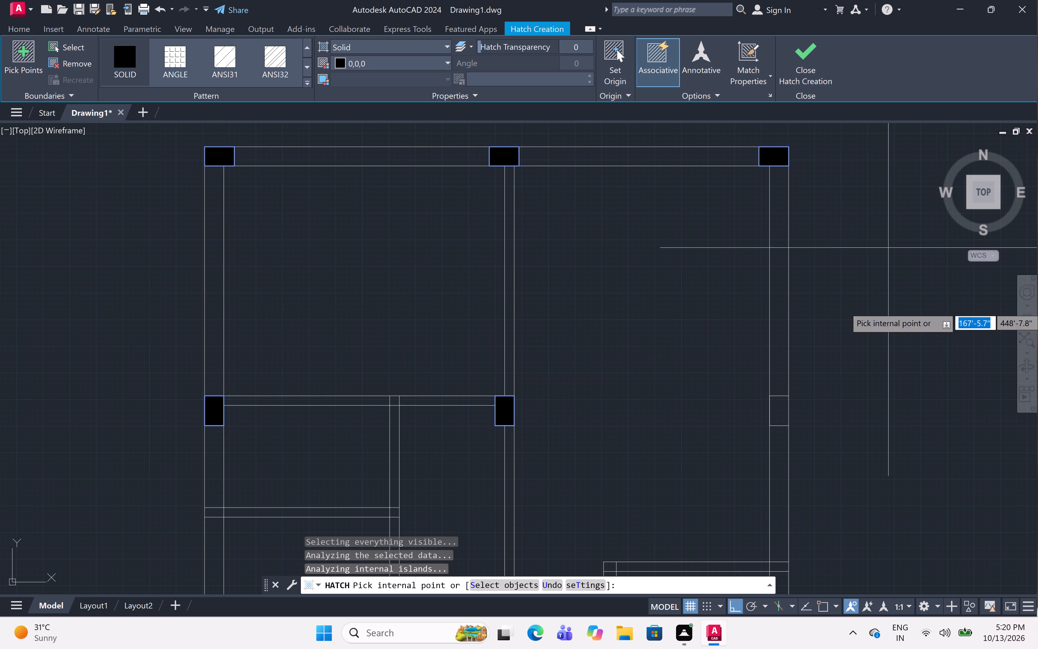
{"action": "left_click", "coordinate": [781, 405]}
Fill the three blocks level with the lower horizontal partition, on the left, central and right walls, with the same solid black hatch.
{"action": "scroll", "coordinate": [756, 390], "scroll_direction": "down", "scroll_amount": 3}
{"action": "scroll", "coordinate": [627, 404], "scroll_direction": "down", "scroll_amount": 2}
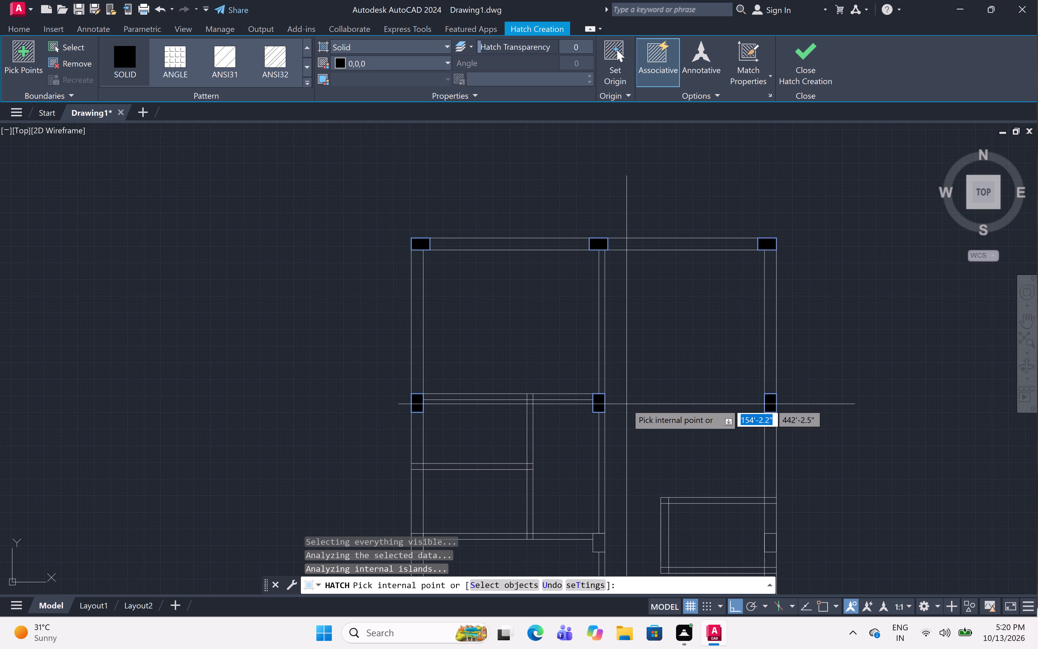
{"action": "scroll", "coordinate": [492, 519], "scroll_direction": "up", "scroll_amount": 4}
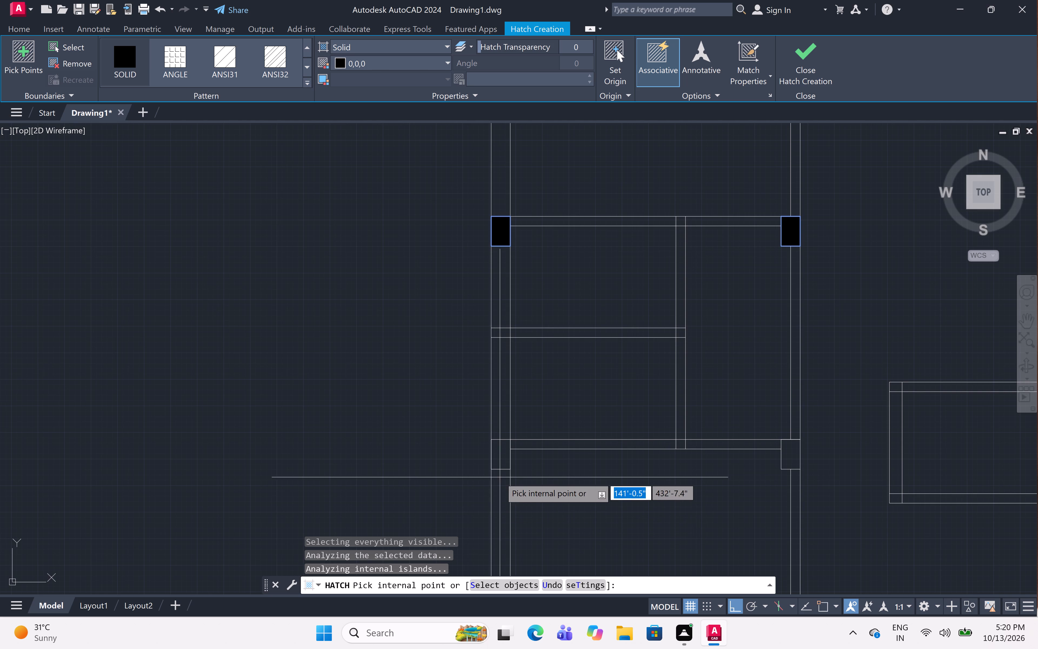
{"action": "scroll", "coordinate": [496, 461], "scroll_direction": "up", "scroll_amount": 2}
{"action": "left_click", "coordinate": [494, 447]}
{"action": "scroll", "coordinate": [309, 431], "scroll_direction": "down", "scroll_amount": 4}
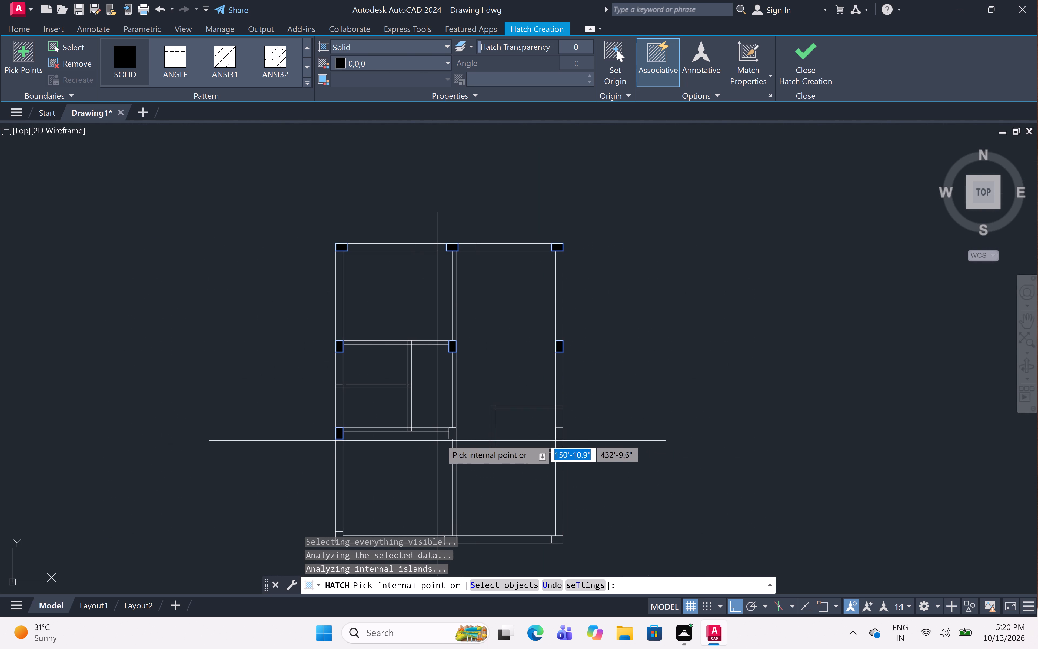
{"action": "scroll", "coordinate": [448, 436], "scroll_direction": "up", "scroll_amount": 8}
{"action": "left_click", "coordinate": [453, 431]}
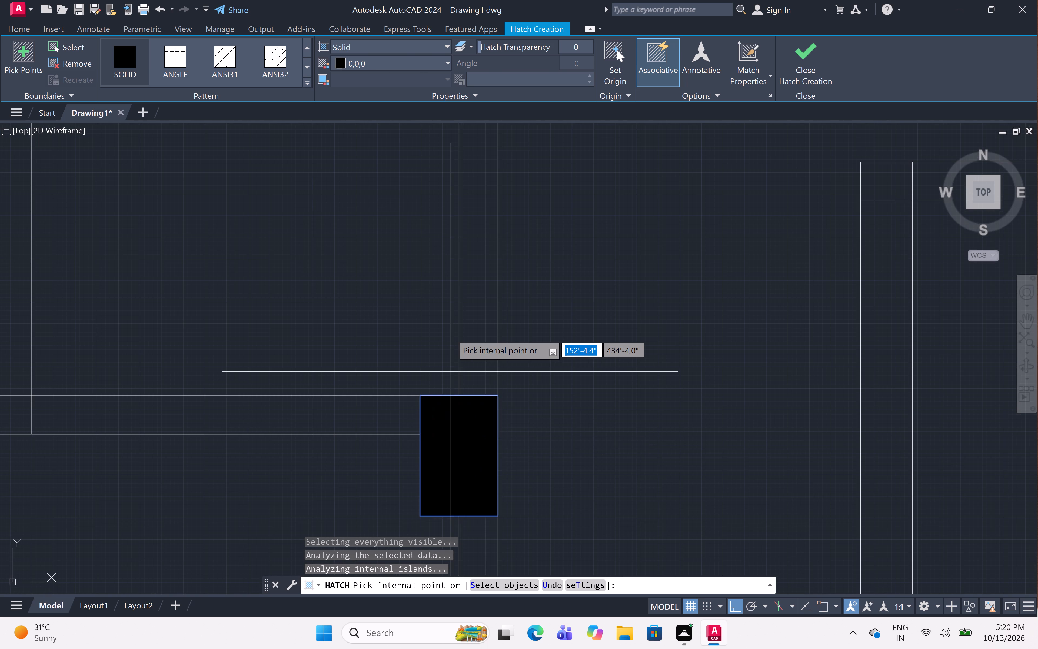
{"action": "scroll", "coordinate": [455, 315], "scroll_direction": "down", "scroll_amount": 7}
{"action": "scroll", "coordinate": [514, 330], "scroll_direction": "up", "scroll_amount": 4}
{"action": "scroll", "coordinate": [543, 312], "scroll_direction": "up", "scroll_amount": 3}
{"action": "left_click", "coordinate": [531, 316]}
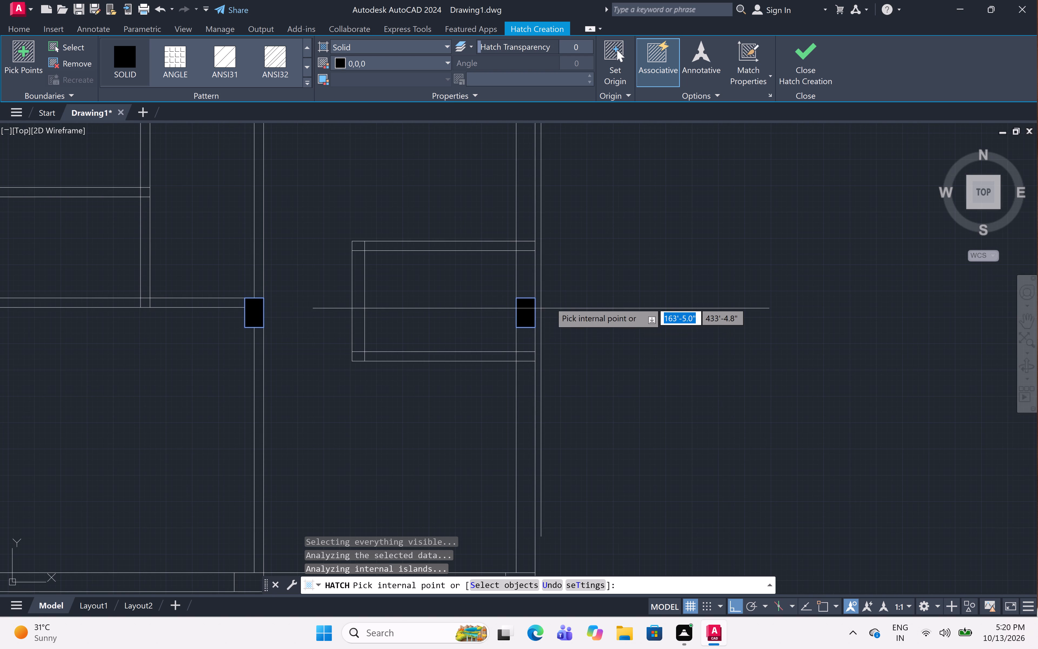
Fill the three blocks along the bottom outer wall with the same solid black hatch, from left to right, and finish the hatch.
{"action": "scroll", "coordinate": [551, 301], "scroll_direction": "down", "scroll_amount": 3}
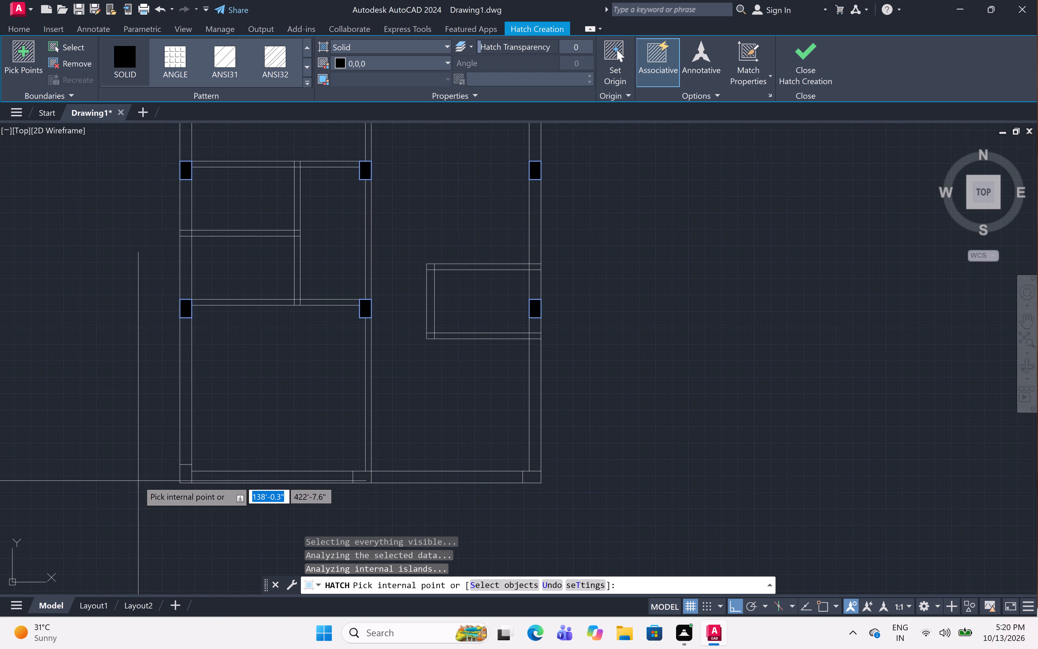
{"action": "scroll", "coordinate": [182, 471], "scroll_direction": "up", "scroll_amount": 4}
{"action": "left_click", "coordinate": [181, 470]}
{"action": "scroll", "coordinate": [194, 415], "scroll_direction": "down", "scroll_amount": 6}
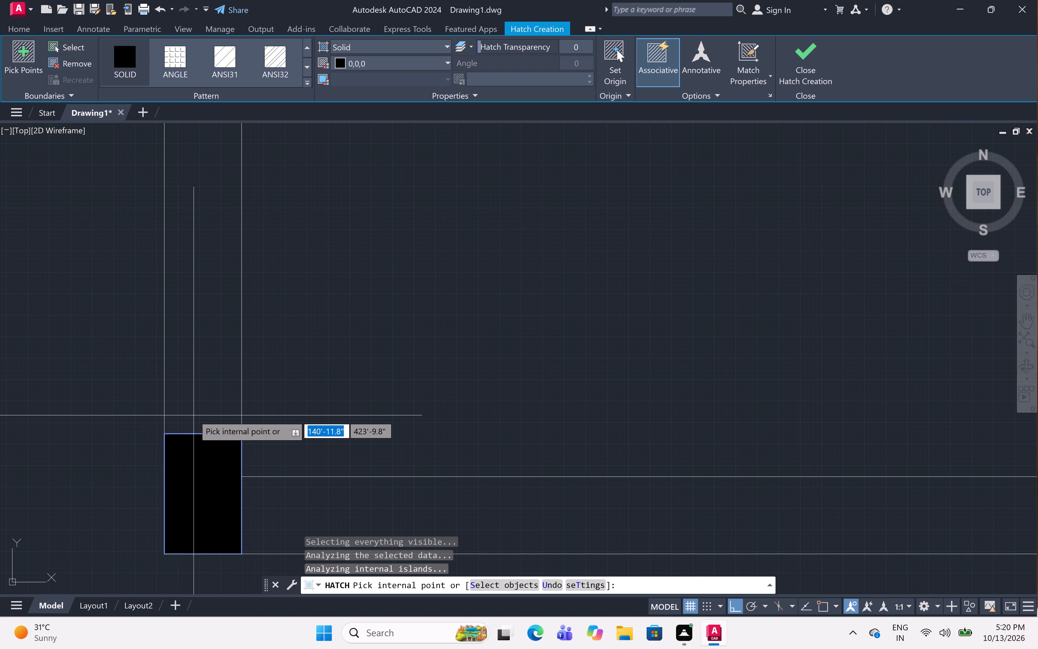
{"action": "scroll", "coordinate": [194, 416], "scroll_direction": "down", "scroll_amount": 3}
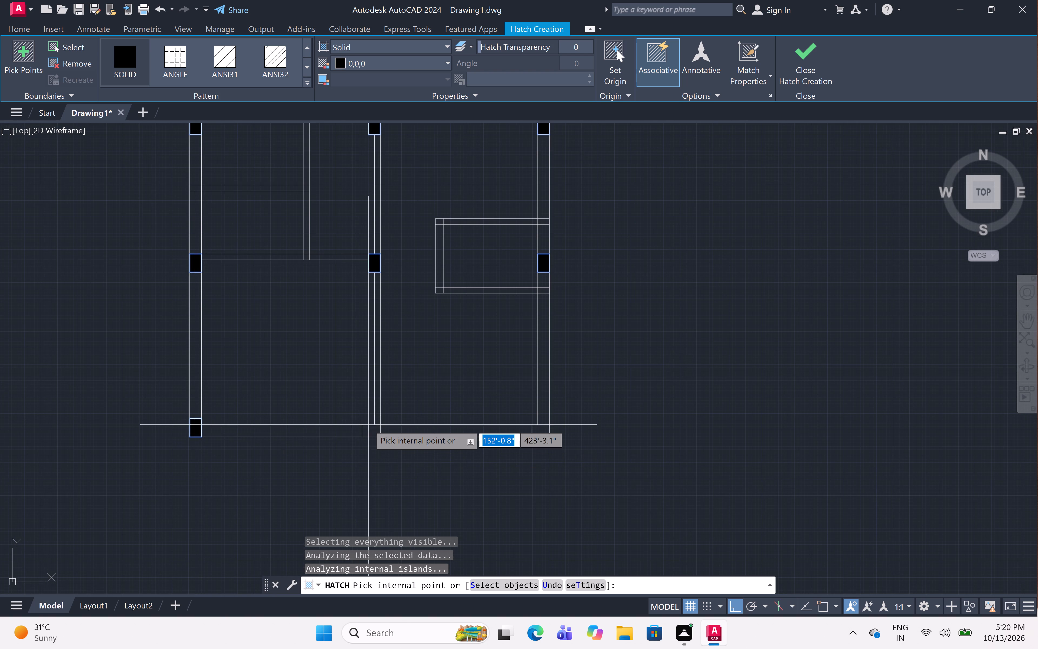
{"action": "scroll", "coordinate": [368, 422], "scroll_direction": "up", "scroll_amount": 5}
{"action": "left_click", "coordinate": [372, 491]}
{"action": "scroll", "coordinate": [361, 418], "scroll_direction": "down", "scroll_amount": 5}
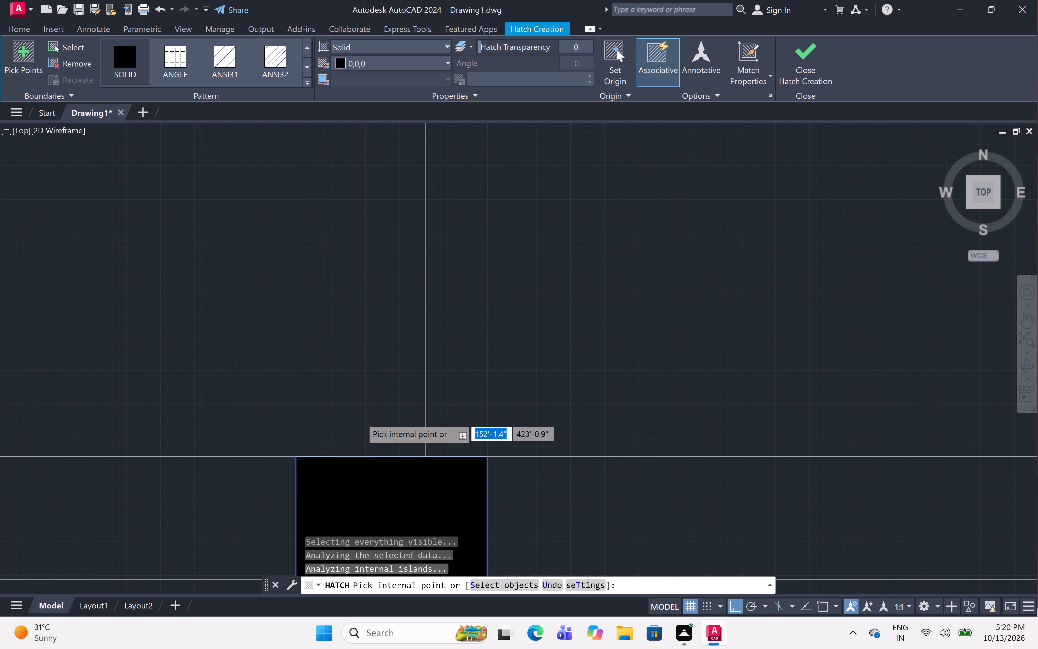
{"action": "scroll", "coordinate": [361, 418], "scroll_direction": "down", "scroll_amount": 6}
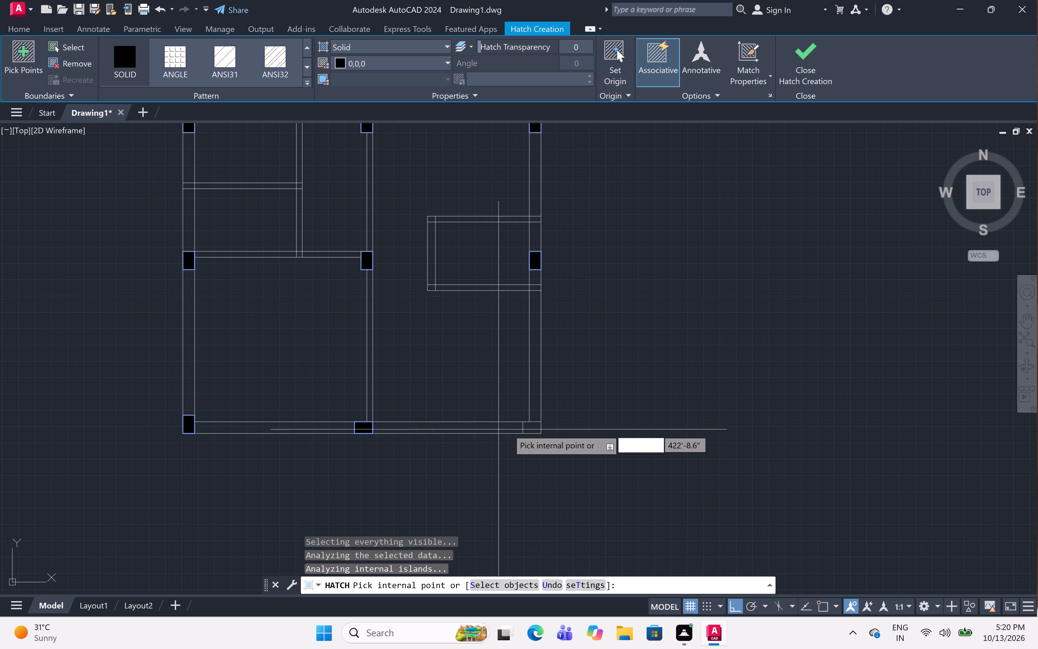
{"action": "scroll", "coordinate": [533, 428], "scroll_direction": "up", "scroll_amount": 4}
{"action": "left_click", "coordinate": [533, 428]}
{"action": "scroll", "coordinate": [532, 424], "scroll_direction": "down", "scroll_amount": 6}
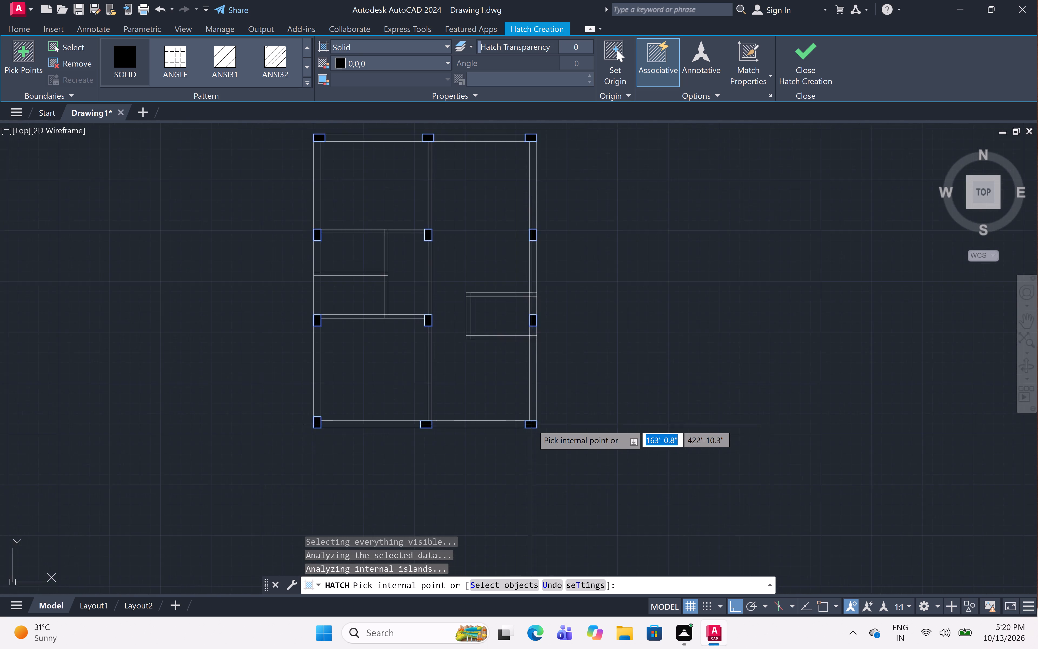
{"action": "scroll", "coordinate": [532, 424], "scroll_direction": "down", "scroll_amount": 3}
{"action": "scroll", "coordinate": [556, 389], "scroll_direction": "up", "scroll_amount": 2}
{"action": "middle_click_drag", "start_coordinate": [557, 388], "coordinate": [578, 371]}
{"action": "scroll", "coordinate": [578, 372], "scroll_direction": "up", "scroll_amount": 2}
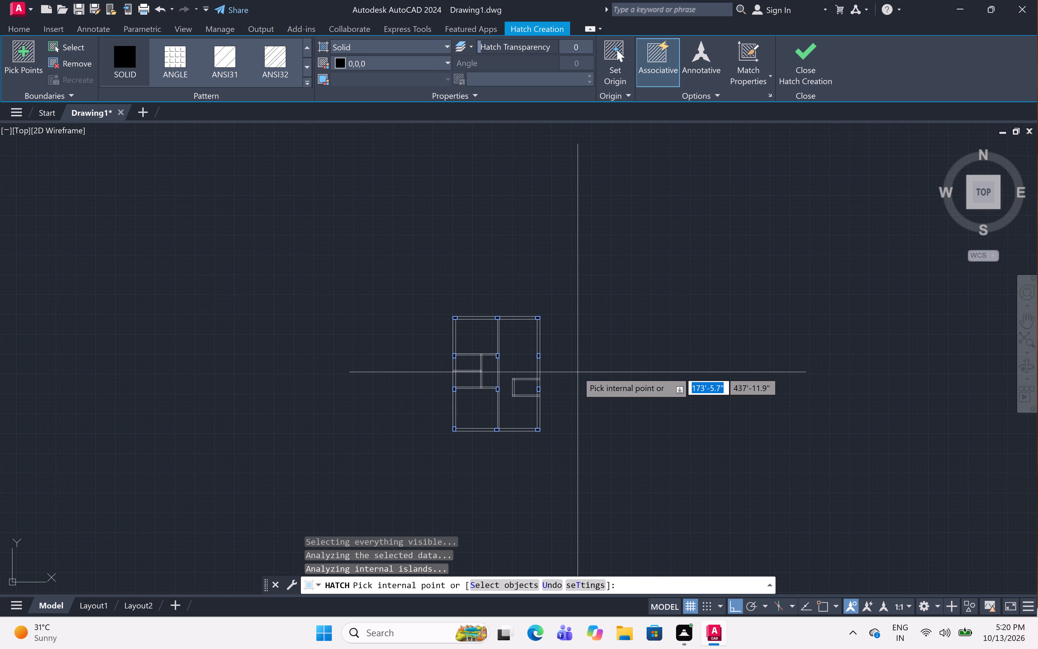
{"action": "middle_click", "coordinate": [578, 372]}
{"action": "scroll", "coordinate": [577, 373], "scroll_direction": "up", "scroll_amount": 1}
{"action": "middle_click_drag", "start_coordinate": [577, 373], "coordinate": [662, 348]}
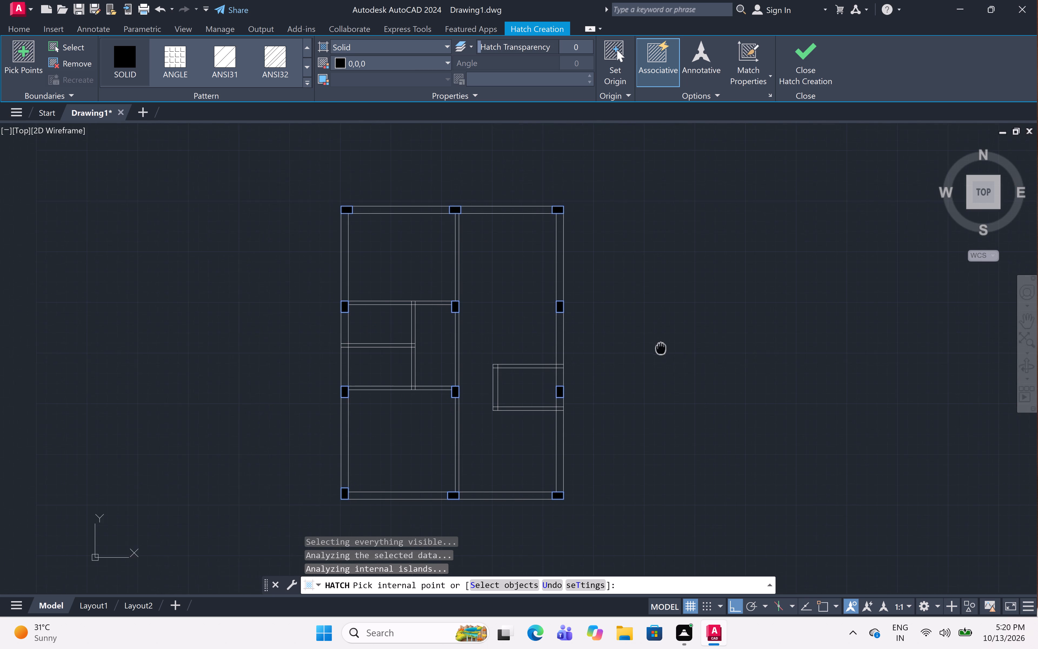
{"action": "middle_click_drag", "start_coordinate": [662, 348], "coordinate": [662, 349]}
{"action": "key", "text": "Escape"}
Examine the whole floor plan with its filled wall blocks and partitioned rooms.
{"action": "scroll", "coordinate": [655, 351], "scroll_direction": "down", "scroll_amount": 1}
{"action": "middle_click_drag", "start_coordinate": [655, 351], "coordinate": [664, 337]}
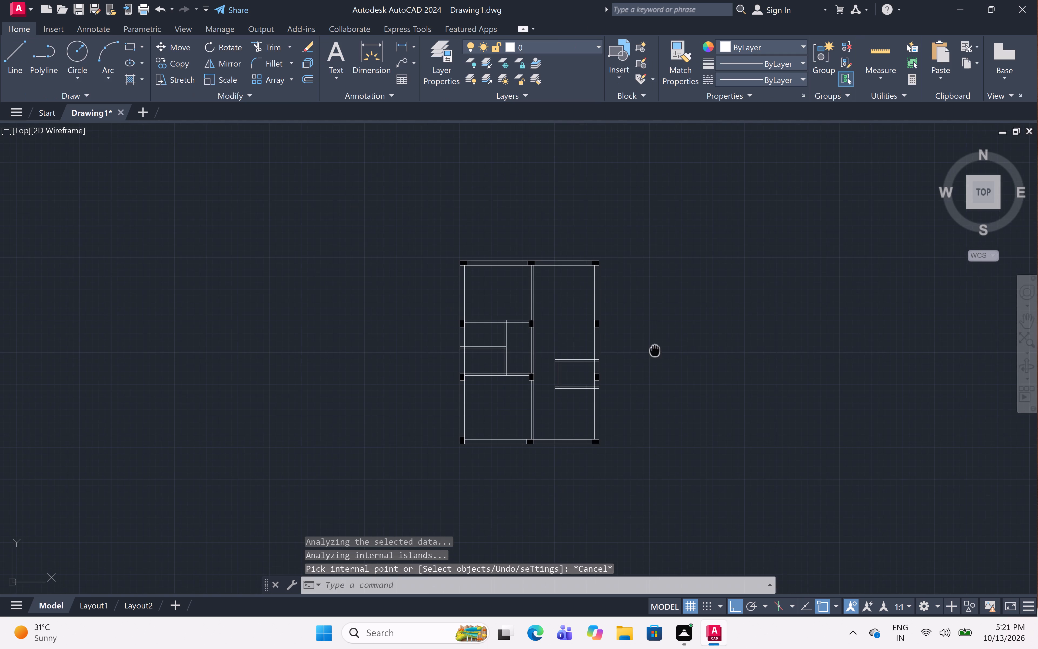
{"action": "middle_click_drag", "start_coordinate": [664, 337], "coordinate": [675, 328]}
{"action": "scroll", "coordinate": [672, 333], "scroll_direction": "up", "scroll_amount": 1}
{"action": "middle_click_drag", "start_coordinate": [672, 334], "coordinate": [682, 349]}
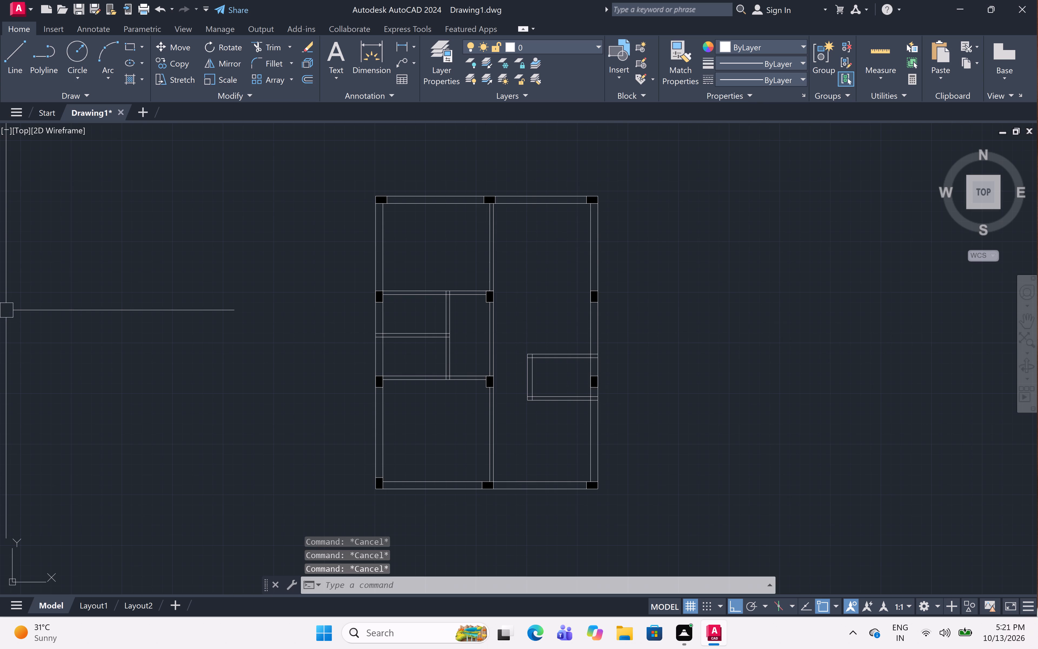
{"action": "middle_click_drag", "start_coordinate": [52, 301], "coordinate": [56, 305]}
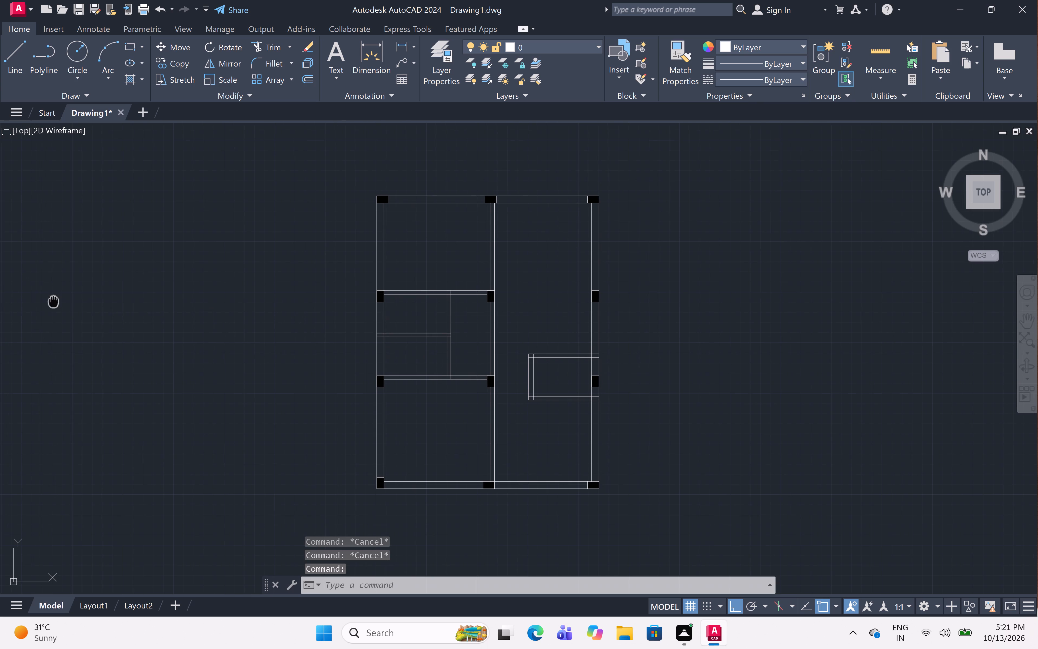
{"action": "middle_click_drag", "start_coordinate": [56, 305], "coordinate": [77, 331]}
{"action": "scroll", "coordinate": [375, 306], "scroll_direction": "down", "scroll_amount": 1}
{"action": "scroll", "coordinate": [414, 351], "scroll_direction": "up", "scroll_amount": 3}
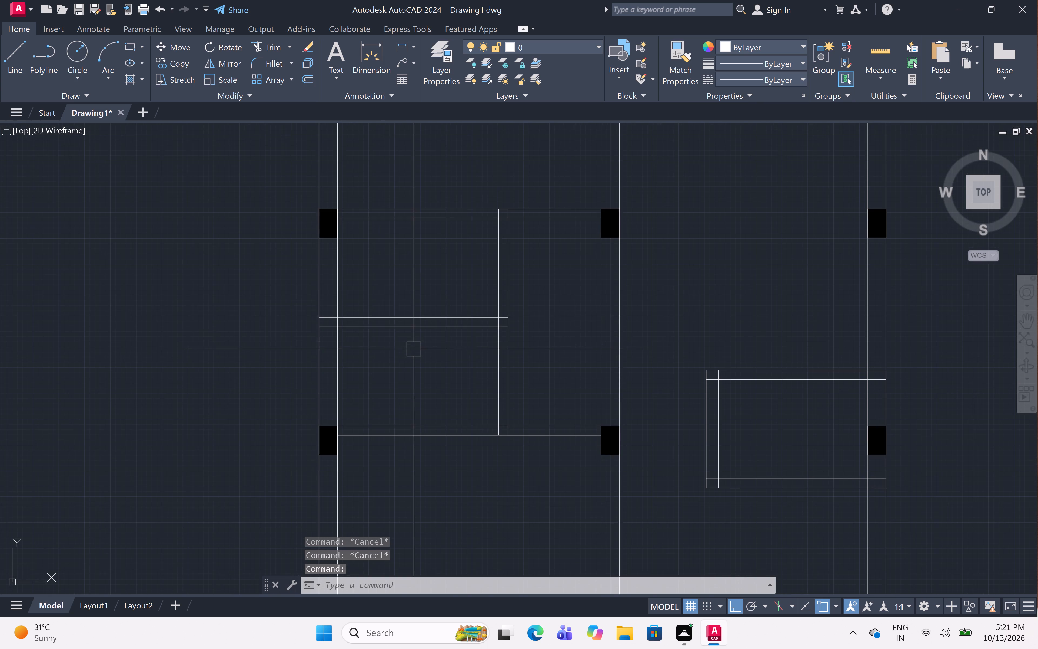
{"action": "middle_click_drag", "start_coordinate": [414, 349], "coordinate": [417, 369]}
{"action": "scroll", "coordinate": [623, 409], "scroll_direction": "down", "scroll_amount": 1}
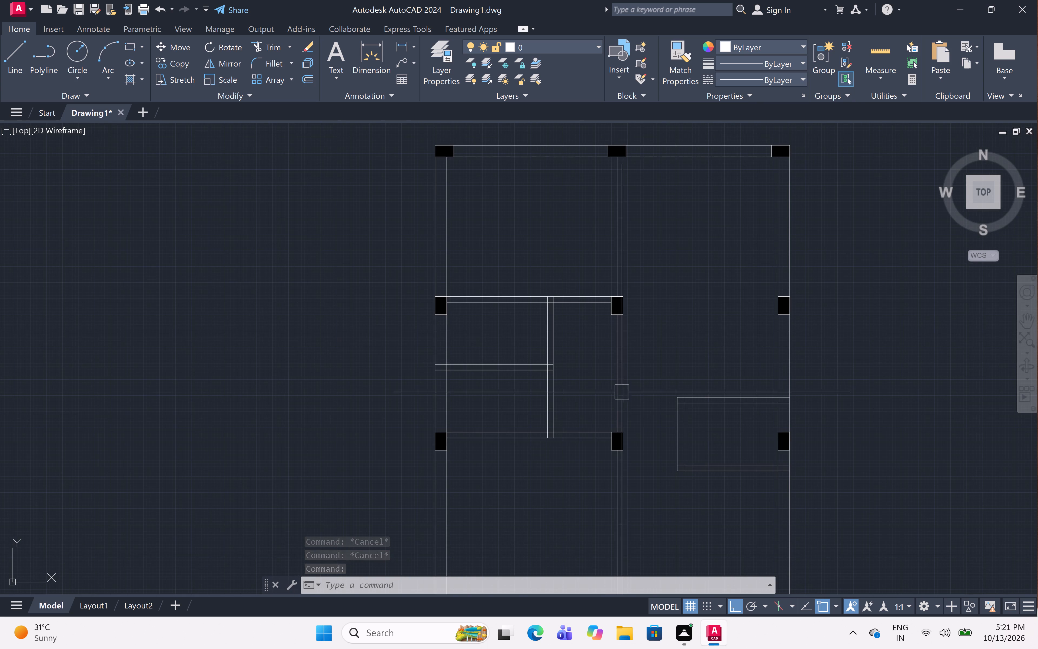
{"action": "middle_click_drag", "start_coordinate": [704, 361], "coordinate": [694, 310]}
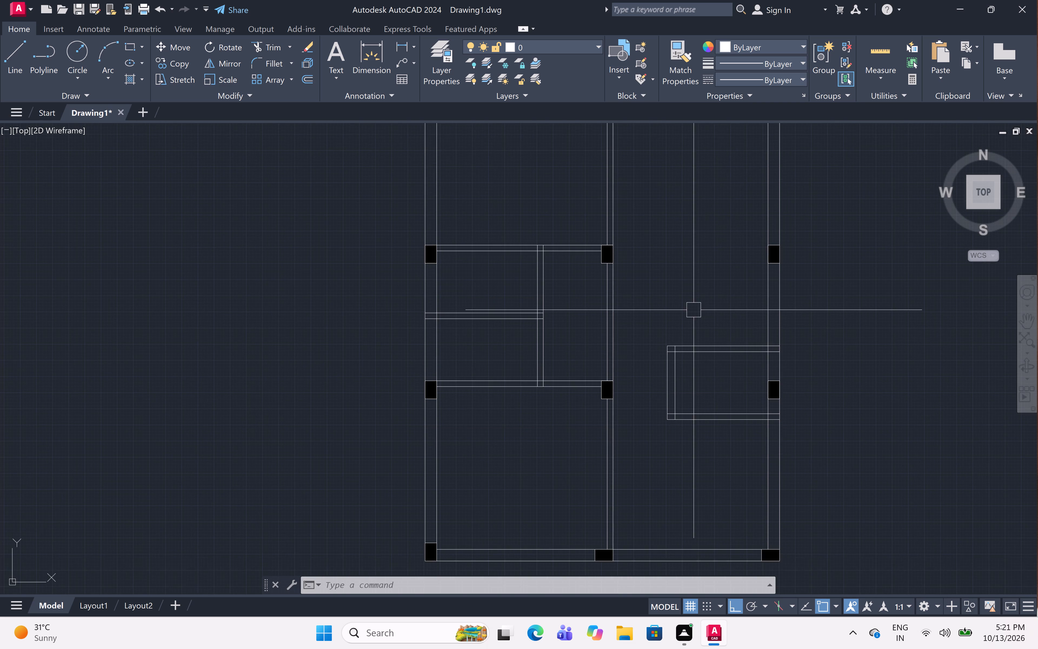
{"action": "scroll", "coordinate": [694, 310], "scroll_direction": "down", "scroll_amount": 1}
{"action": "middle_click_drag", "start_coordinate": [694, 310], "coordinate": [698, 320]}
{"action": "scroll", "coordinate": [699, 317], "scroll_direction": "up", "scroll_amount": 1}
{"action": "middle_click_drag", "start_coordinate": [699, 317], "coordinate": [700, 331]}
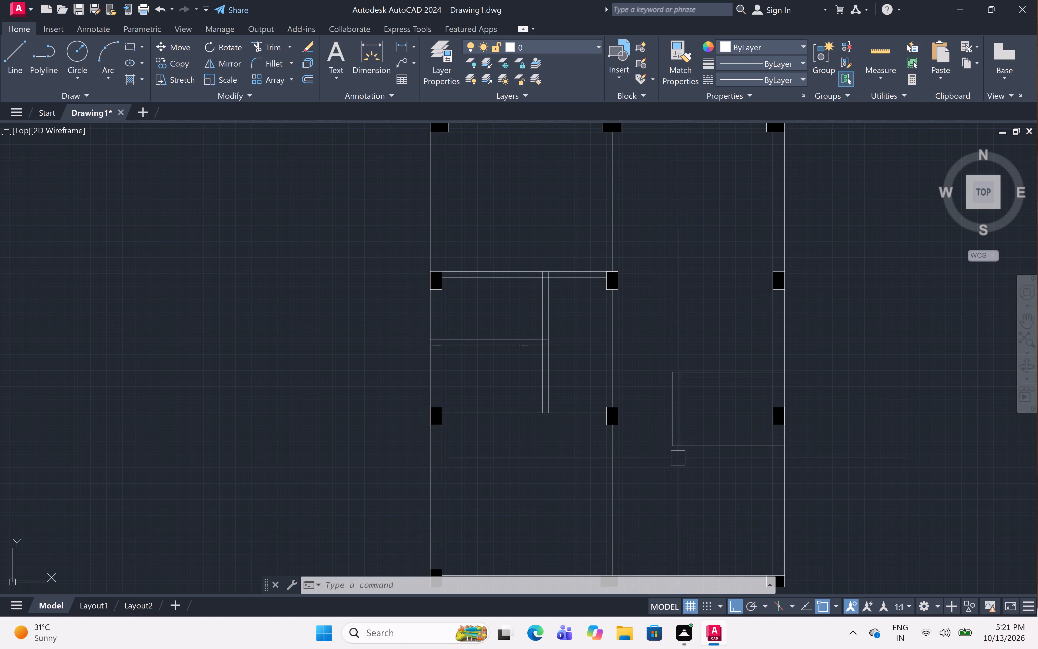
{"action": "scroll", "coordinate": [642, 486], "scroll_direction": "down", "scroll_amount": 1}
{"action": "middle_click_drag", "start_coordinate": [641, 485], "coordinate": [634, 470]}
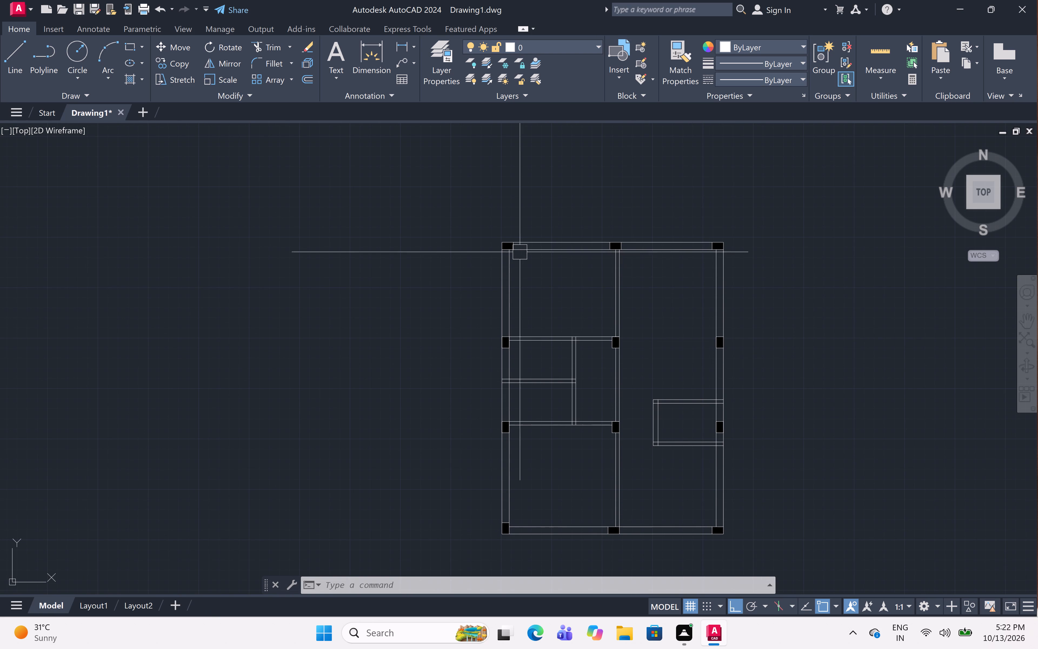
Start a line with a 9" segment straight down across the top outer wall, slightly left of its middle block.
{"action": "scroll", "coordinate": [618, 236], "scroll_direction": "up", "scroll_amount": 4}
{"action": "scroll", "coordinate": [617, 234], "scroll_direction": "down", "scroll_amount": 2}
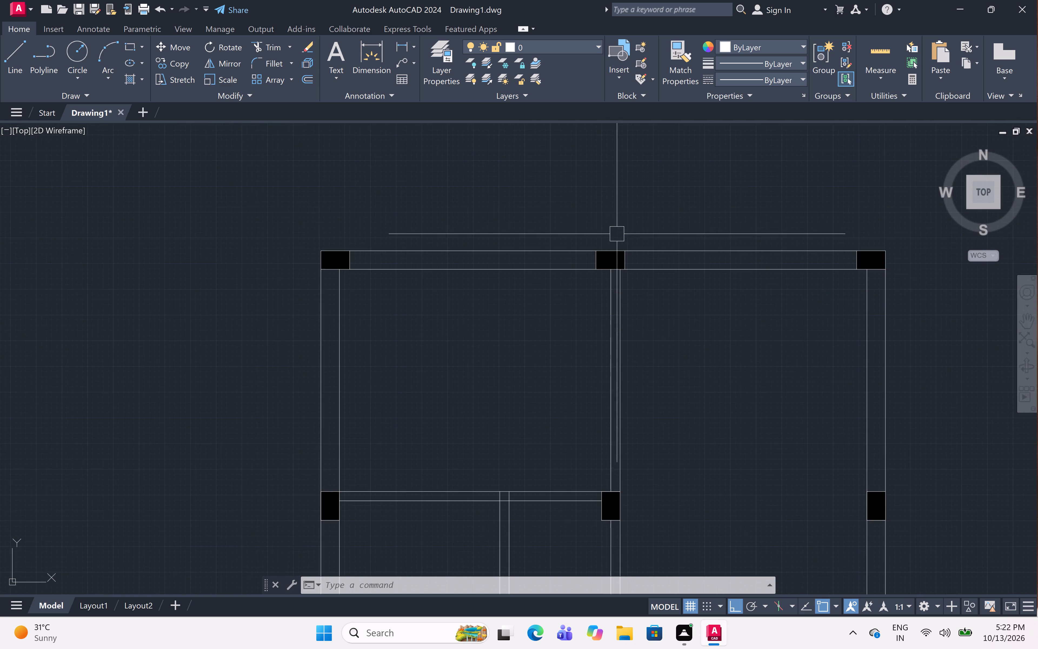
{"action": "middle_click_drag", "start_coordinate": [531, 217], "coordinate": [538, 253]}
{"action": "scroll", "coordinate": [606, 265], "scroll_direction": "up", "scroll_amount": 2}
{"action": "middle_click_drag", "start_coordinate": [605, 264], "coordinate": [571, 279]}
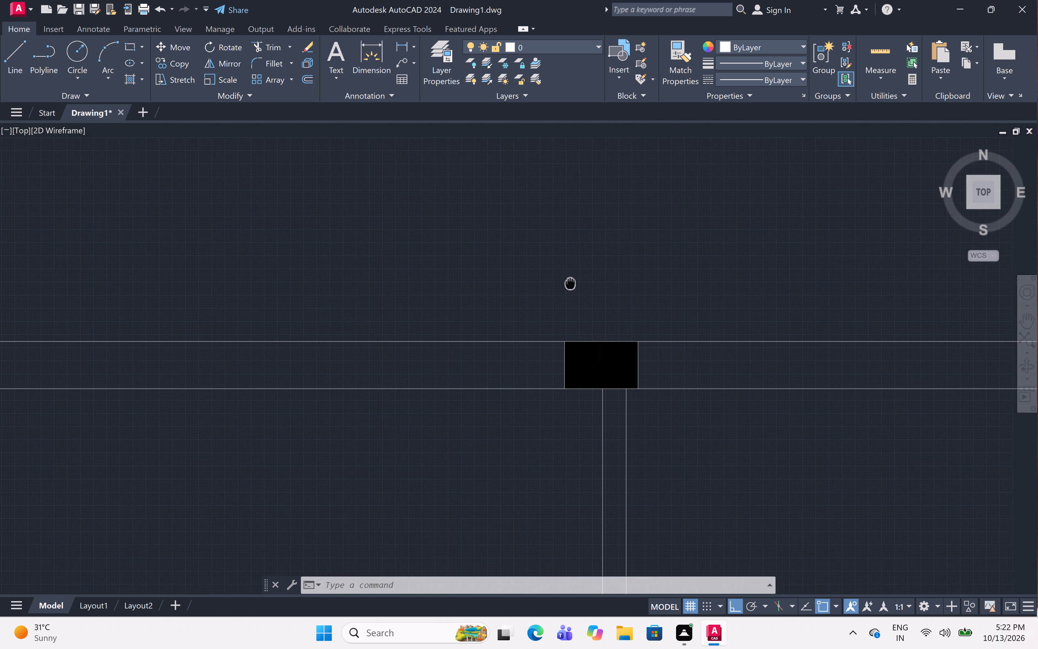
{"action": "scroll", "coordinate": [587, 234], "scroll_direction": "down", "scroll_amount": 1}
{"action": "middle_click_drag", "start_coordinate": [587, 234], "coordinate": [597, 200]}
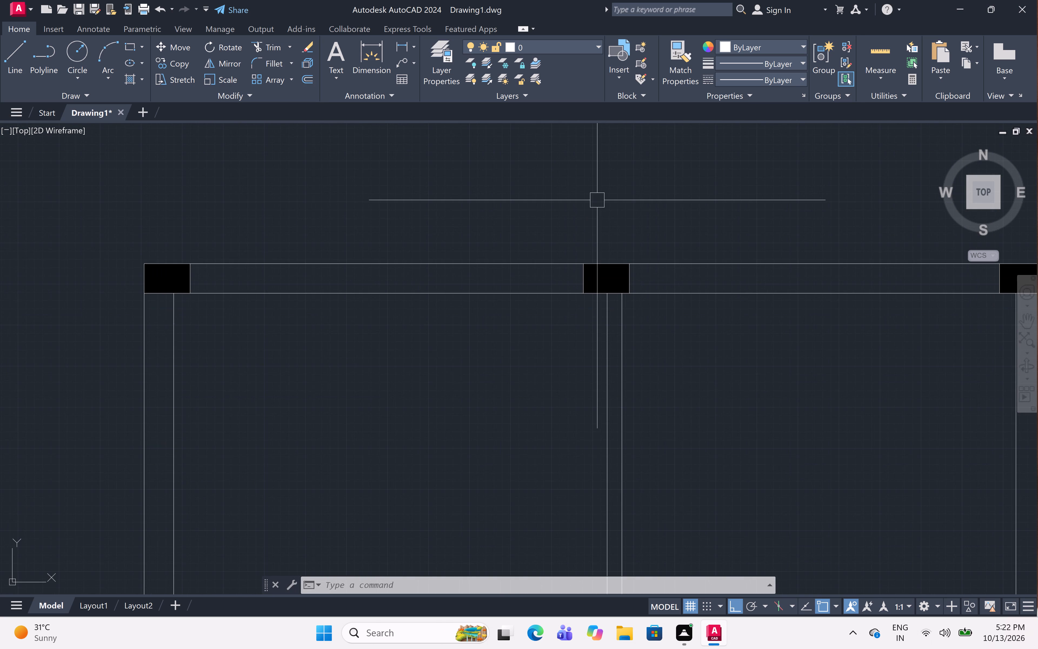
{"action": "type", "text": "l"}
{"action": "key", "text": "space"}
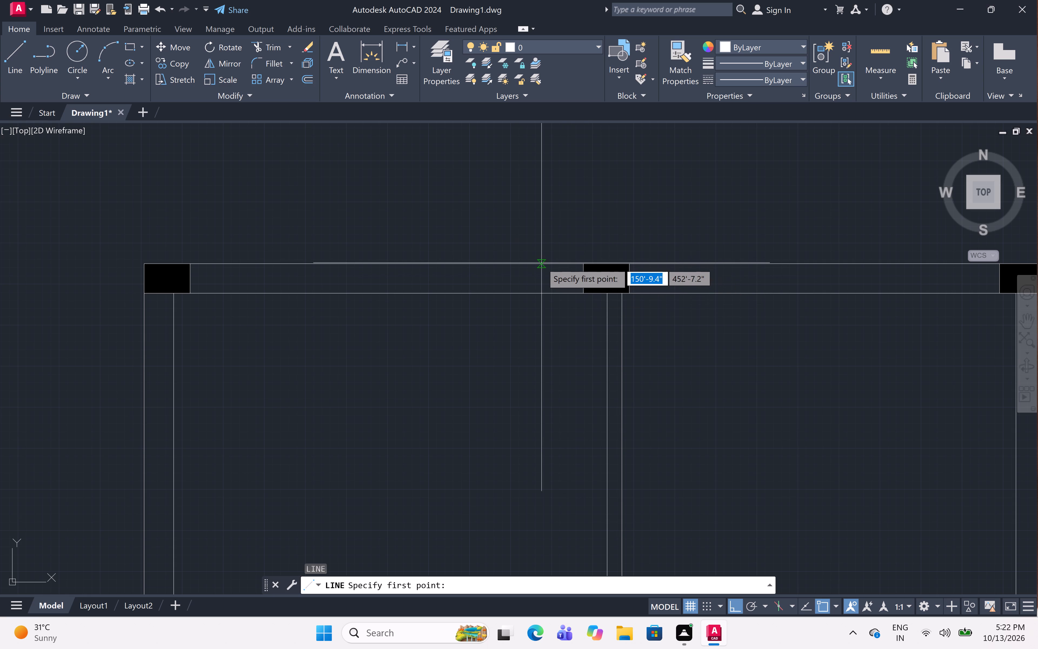
{"action": "left_click", "coordinate": [550, 266]}
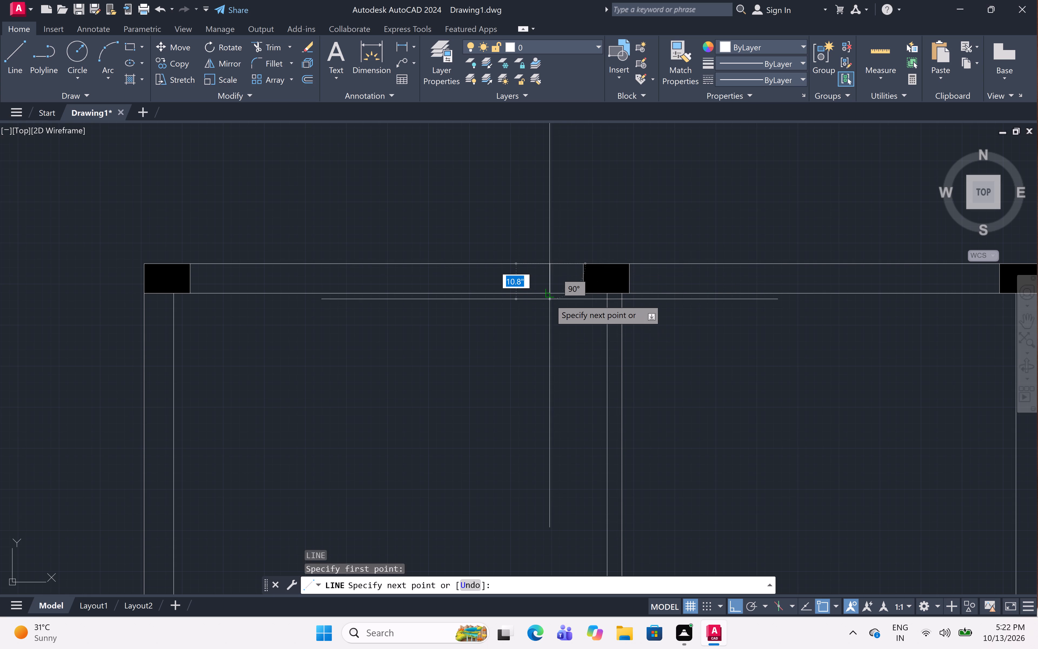
{"action": "left_click", "coordinate": [548, 293]}
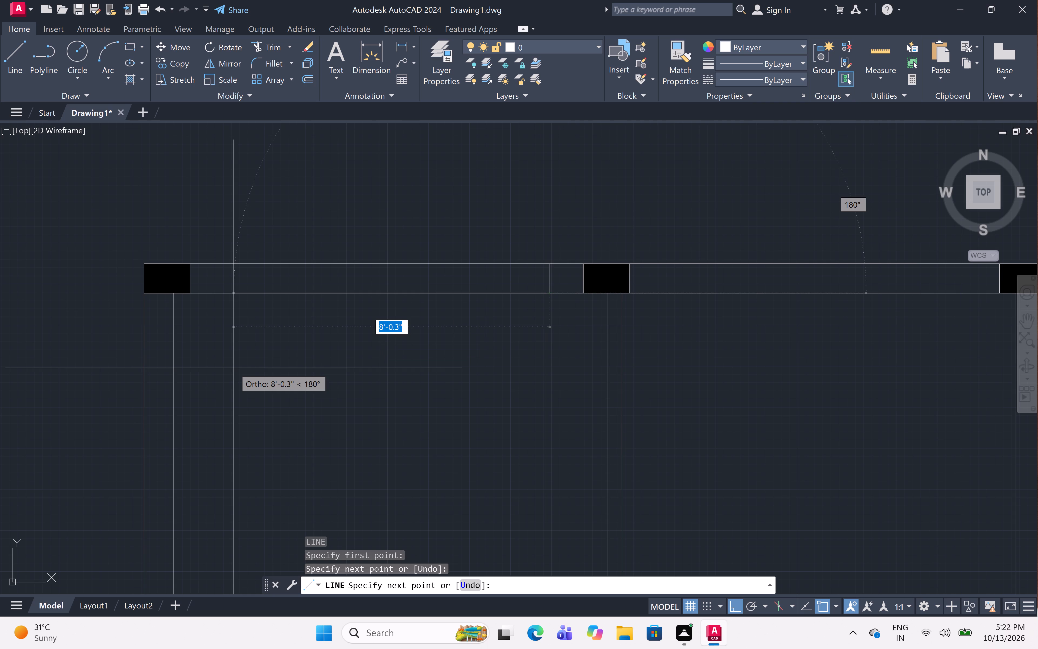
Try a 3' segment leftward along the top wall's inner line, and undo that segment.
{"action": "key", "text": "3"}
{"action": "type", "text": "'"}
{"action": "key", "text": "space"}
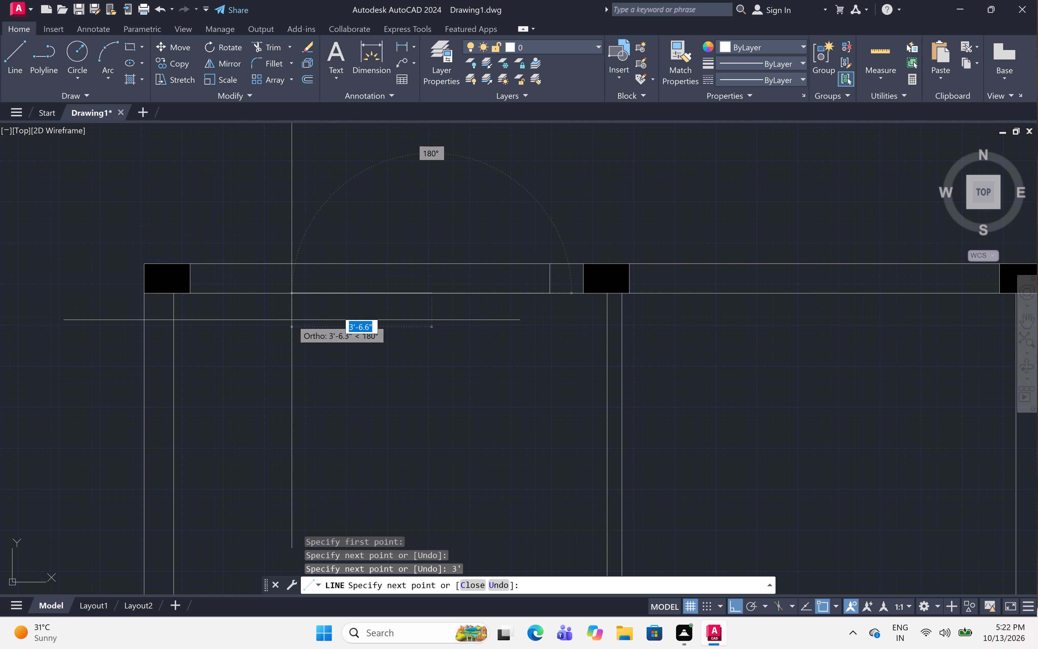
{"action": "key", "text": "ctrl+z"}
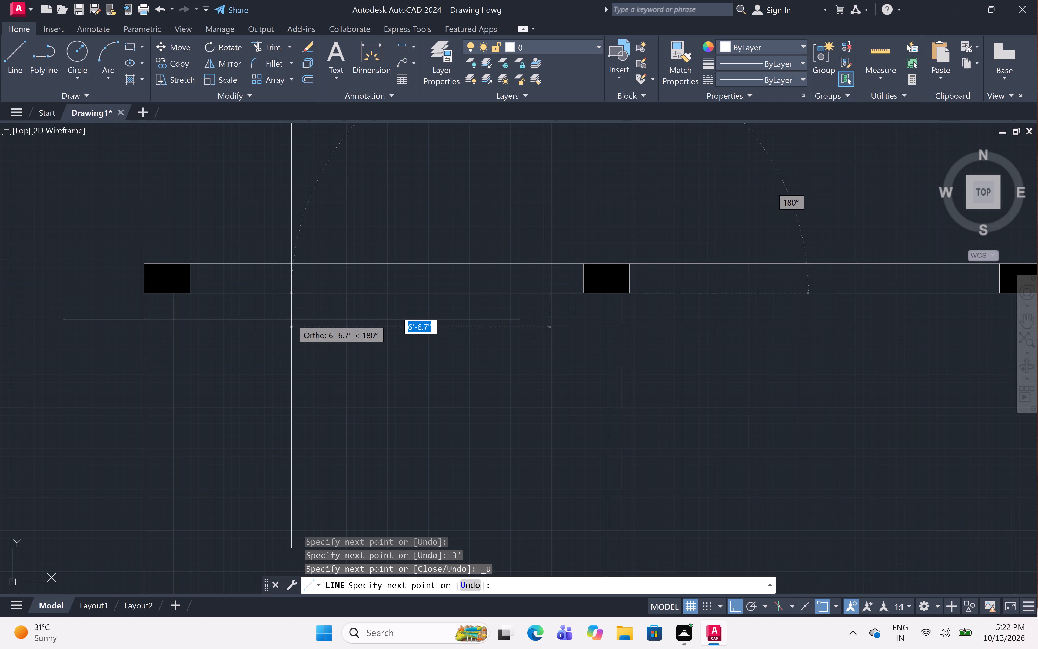
Continue the line 4' left along the top wall's inner line, up to the outer line and back right, closing a 4' by 9" rectangle.
{"action": "key", "text": "4"}
{"action": "type", "text": "'"}
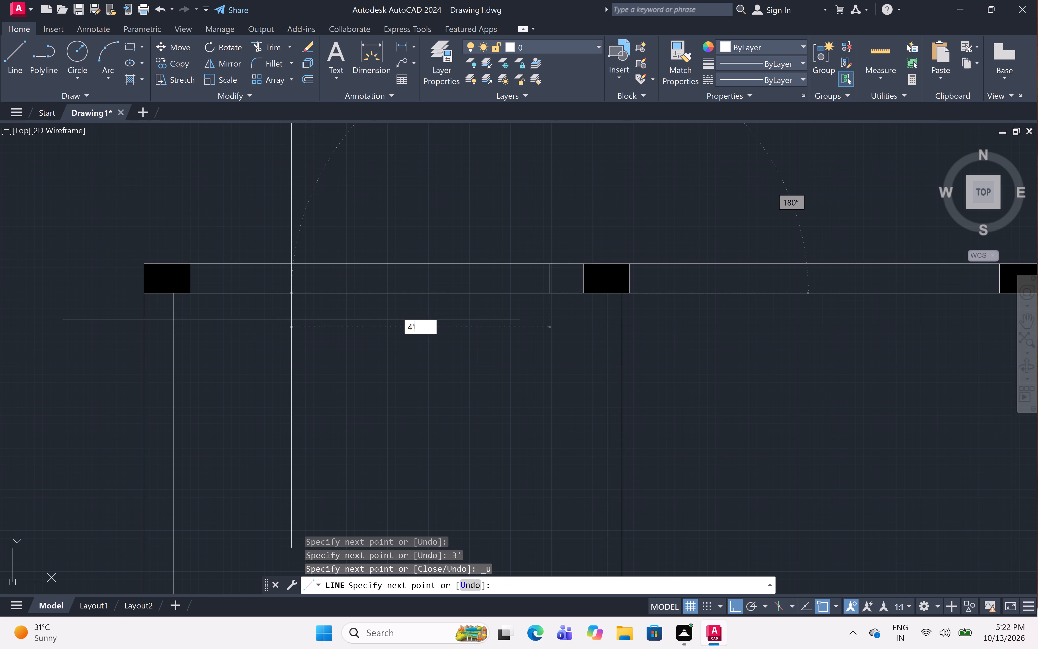
{"action": "key", "text": "space"}
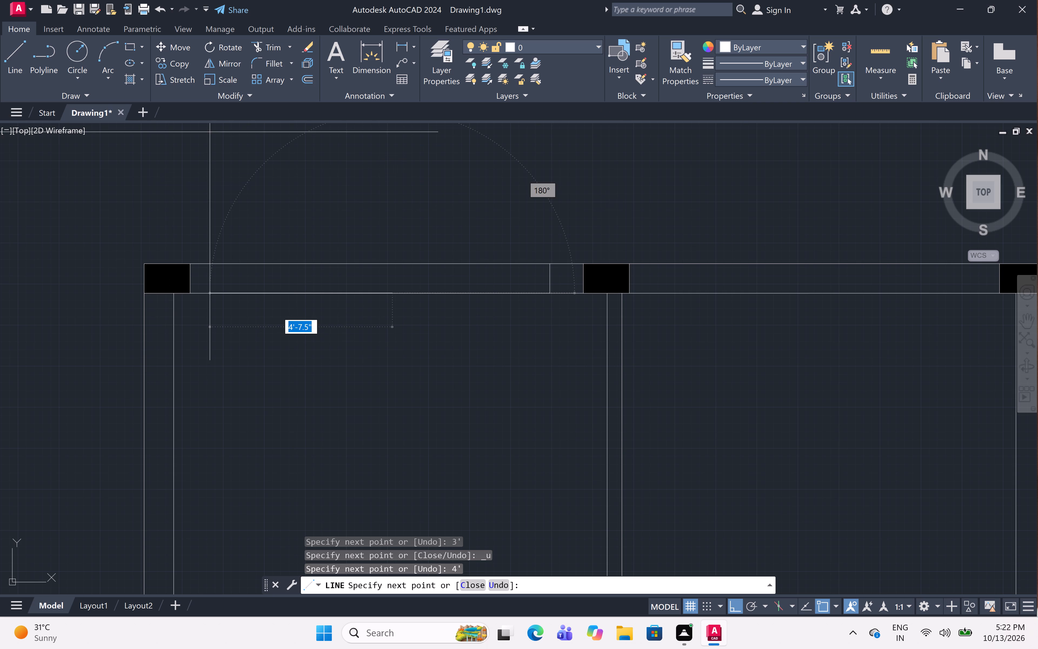
{"action": "left_click", "coordinate": [393, 260]}
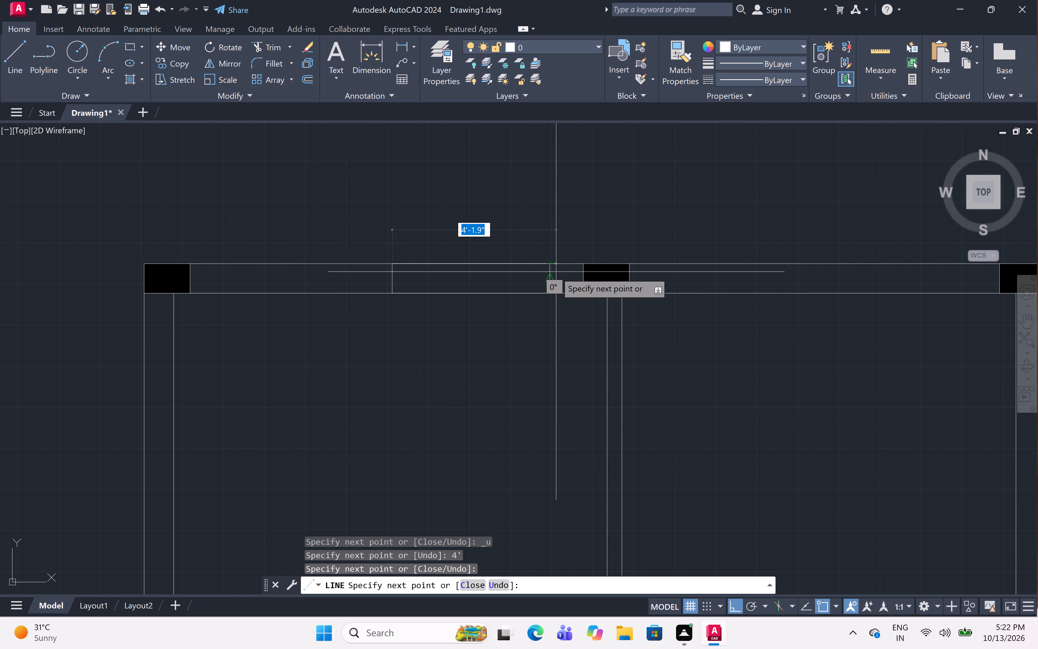
{"action": "left_click", "coordinate": [554, 264]}
{"action": "key", "text": "Escape"}
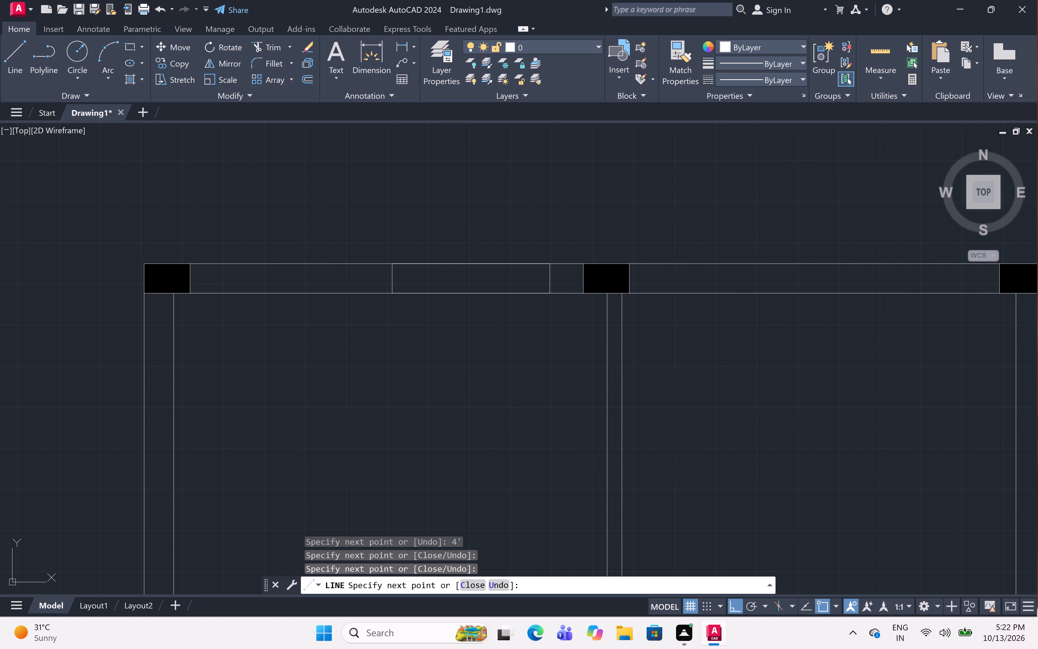
{"action": "scroll", "coordinate": [505, 227], "scroll_direction": "down", "scroll_amount": 3}
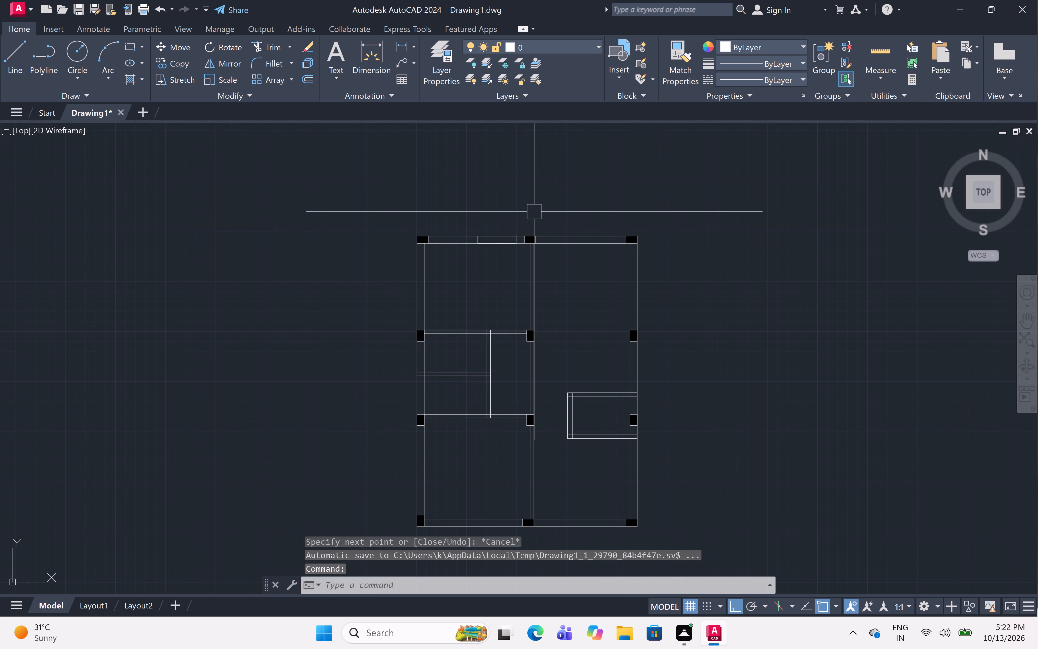
Draw a 3' by 9" rectangle with lines across the top outer wall, slightly right of its middle block.
{"action": "scroll", "coordinate": [577, 236], "scroll_direction": "up", "scroll_amount": 4}
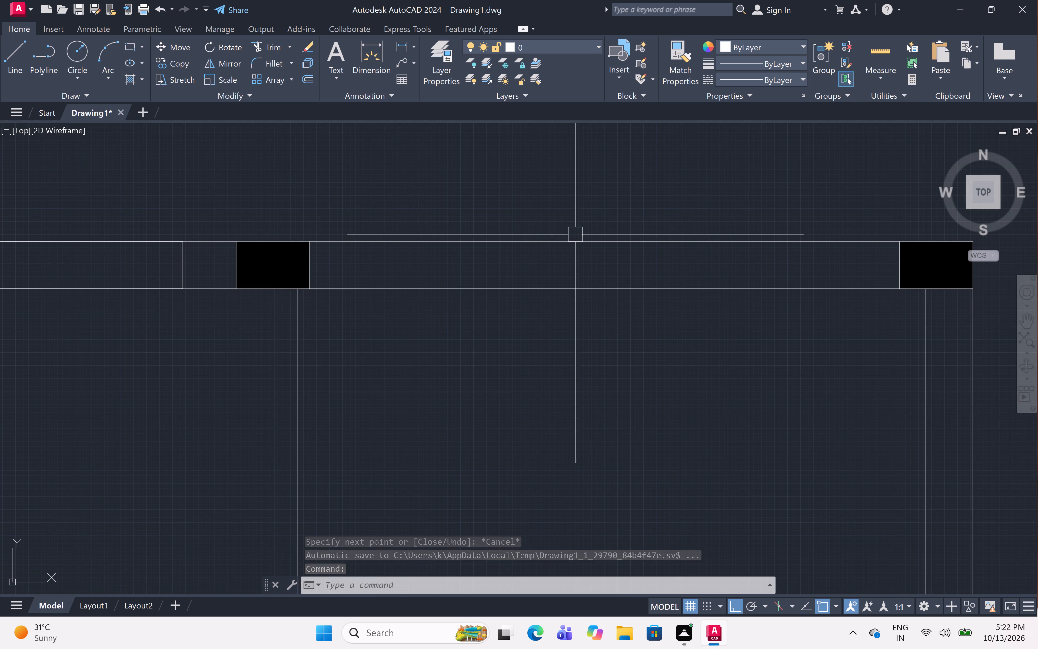
{"action": "type", "text": "l"}
{"action": "key", "text": "space"}
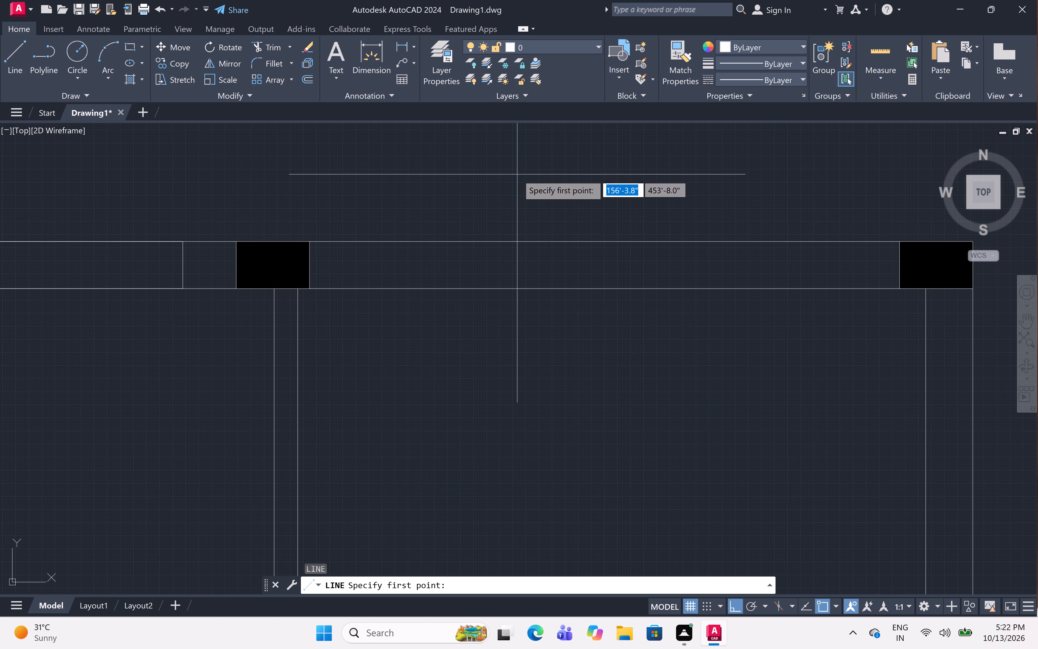
{"action": "left_click", "coordinate": [358, 240]}
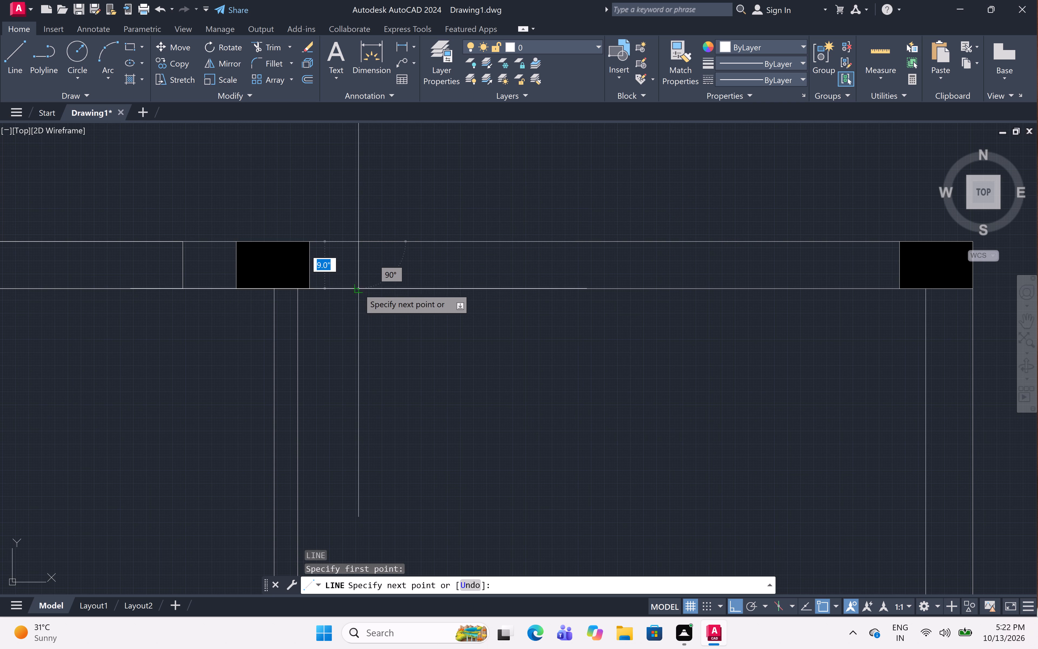
{"action": "left_click", "coordinate": [358, 287]}
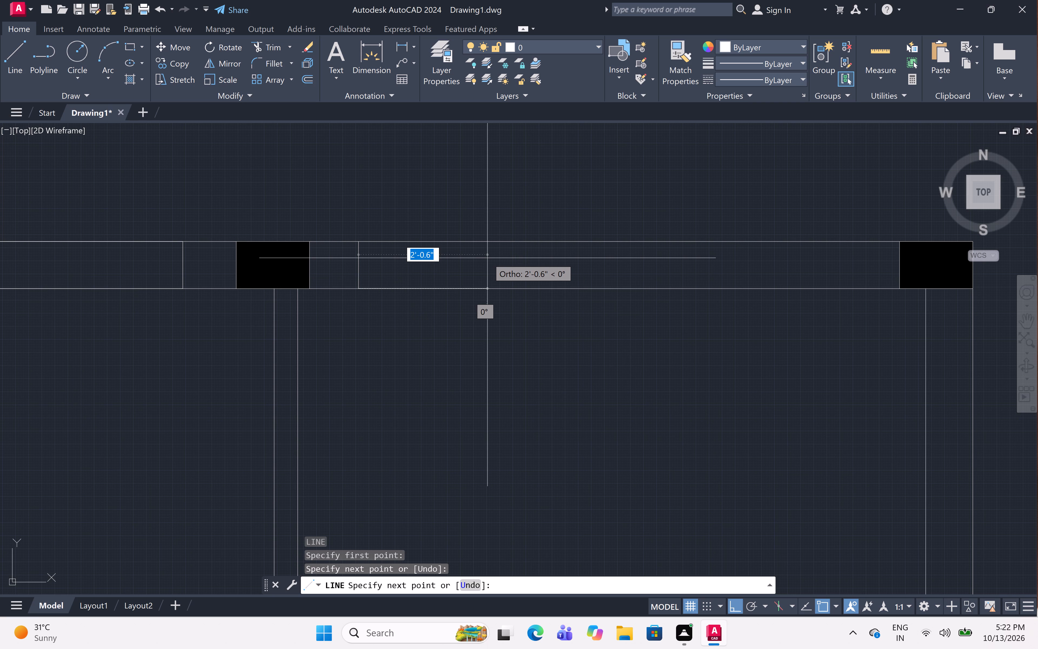
{"action": "key", "text": "3"}
{"action": "type", "text": "'"}
{"action": "key", "text": "space"}
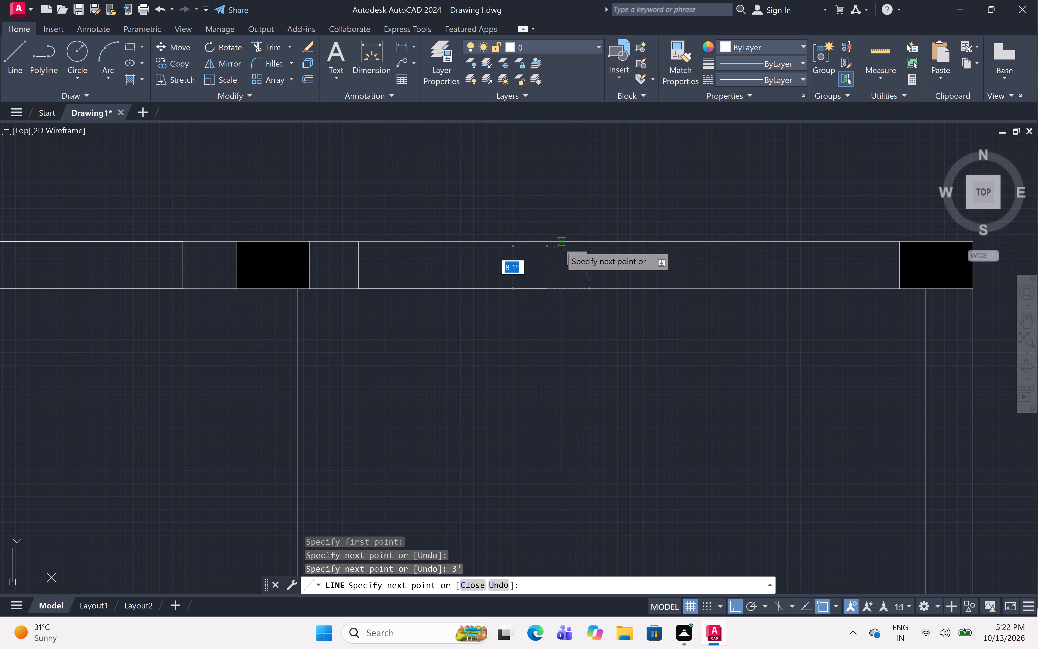
{"action": "left_click", "coordinate": [549, 241]}
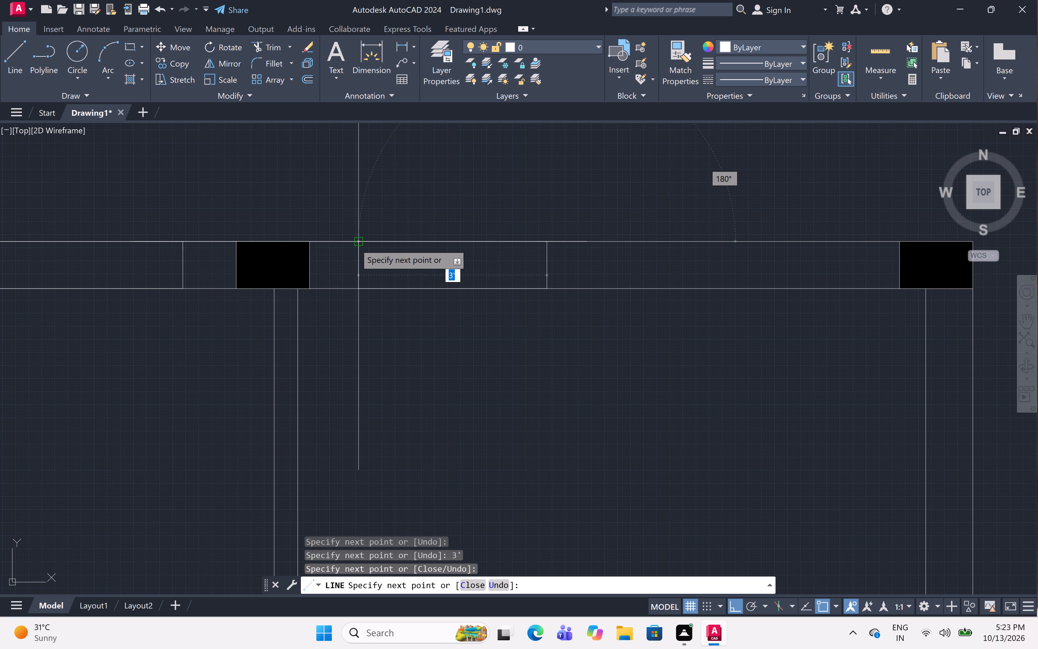
{"action": "left_click", "coordinate": [356, 243]}
{"action": "key", "text": "Escape"}
Draw a 4' by 9" rectangle with lines in the right outer wall, a little above its second block from the top.
{"action": "scroll", "coordinate": [487, 206], "scroll_direction": "down", "scroll_amount": 2}
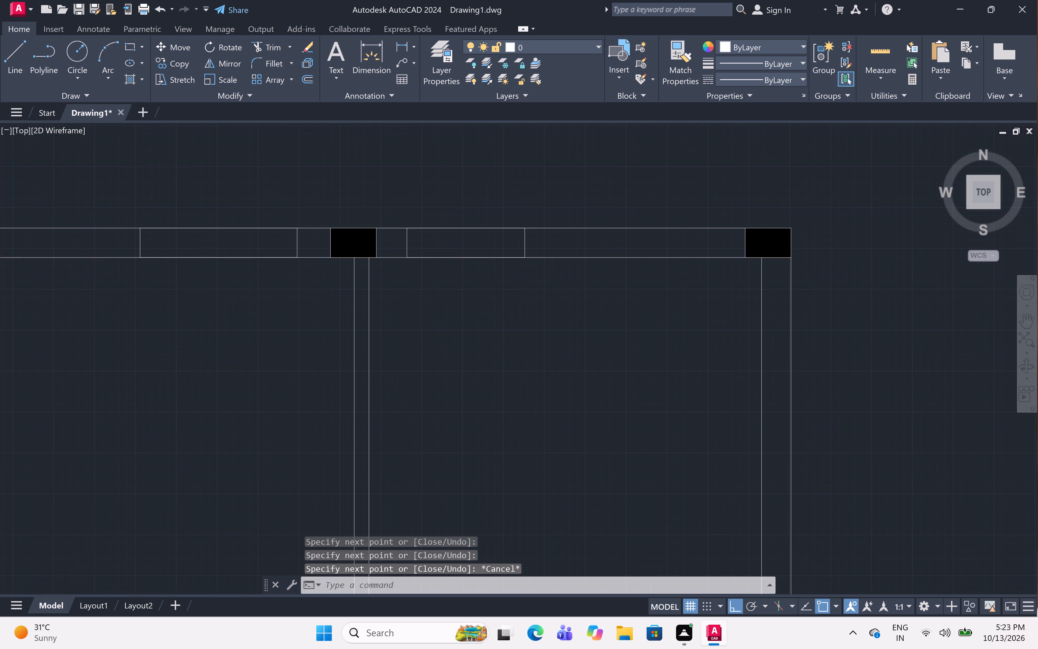
{"action": "middle_click_drag", "start_coordinate": [458, 273], "coordinate": [554, 199]}
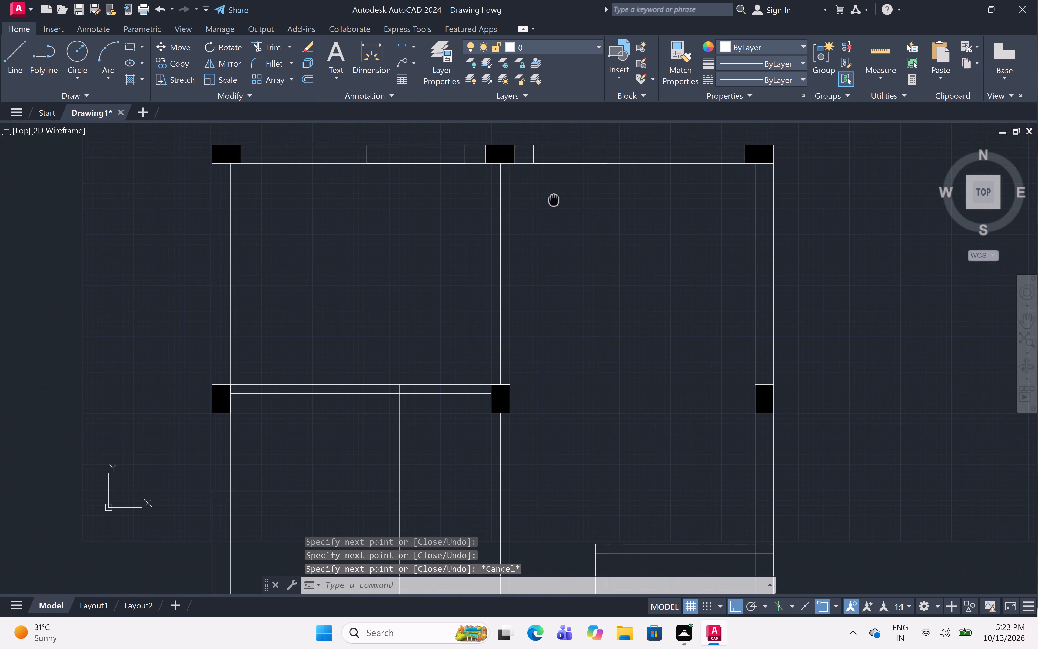
{"action": "middle_click_drag", "start_coordinate": [554, 199], "coordinate": [550, 202]}
{"action": "scroll", "coordinate": [548, 203], "scroll_direction": "down", "scroll_amount": 1}
{"action": "scroll", "coordinate": [696, 255], "scroll_direction": "up", "scroll_amount": 1}
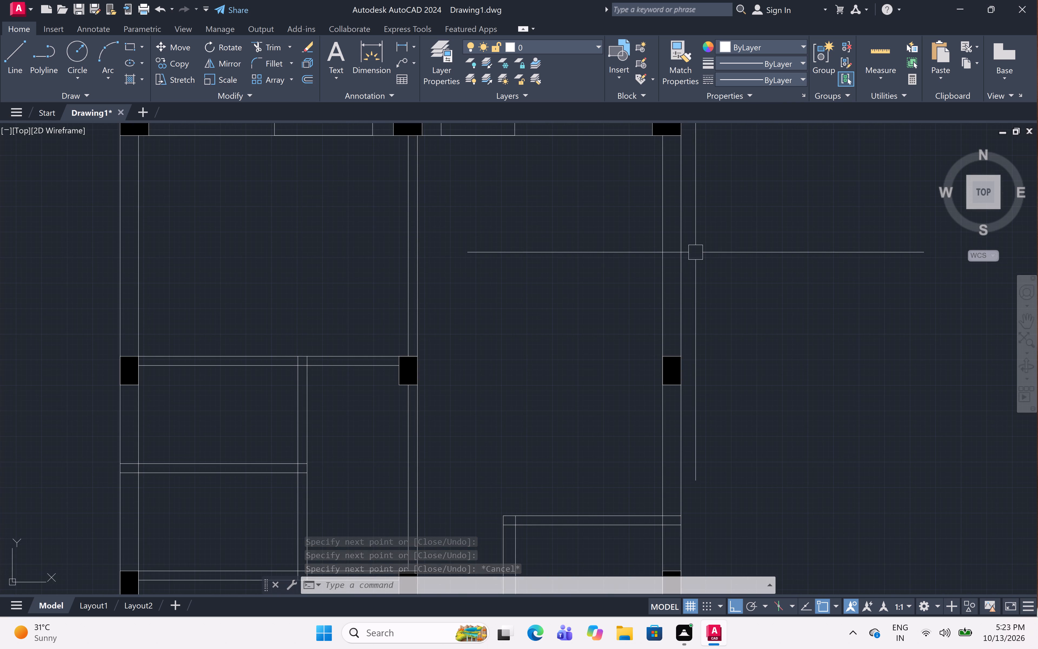
{"action": "middle_click_drag", "start_coordinate": [696, 218], "coordinate": [694, 291]}
{"action": "scroll", "coordinate": [724, 286], "scroll_direction": "up", "scroll_amount": 1}
{"action": "middle_click_drag", "start_coordinate": [723, 286], "coordinate": [639, 267]}
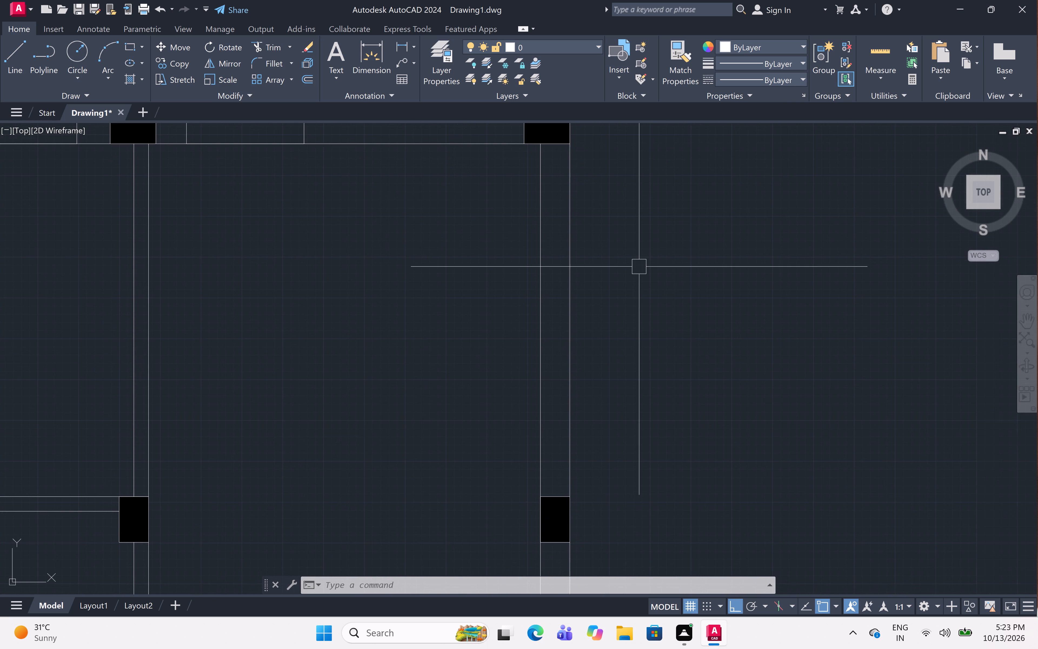
{"action": "type", "text": "l"}
{"action": "key", "text": "space"}
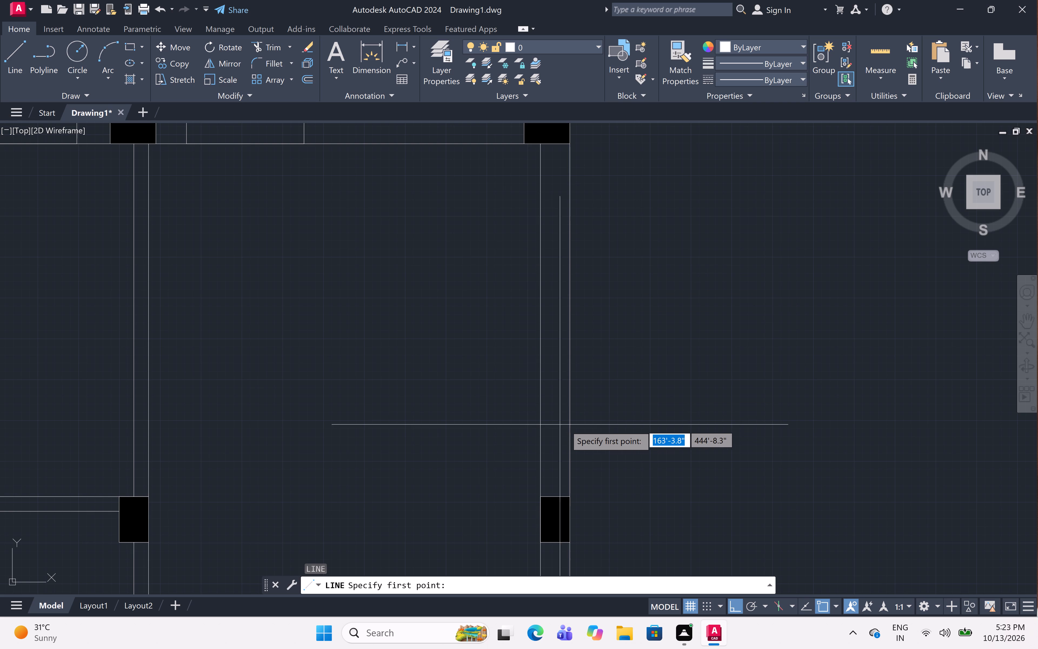
{"action": "left_click", "coordinate": [570, 434]}
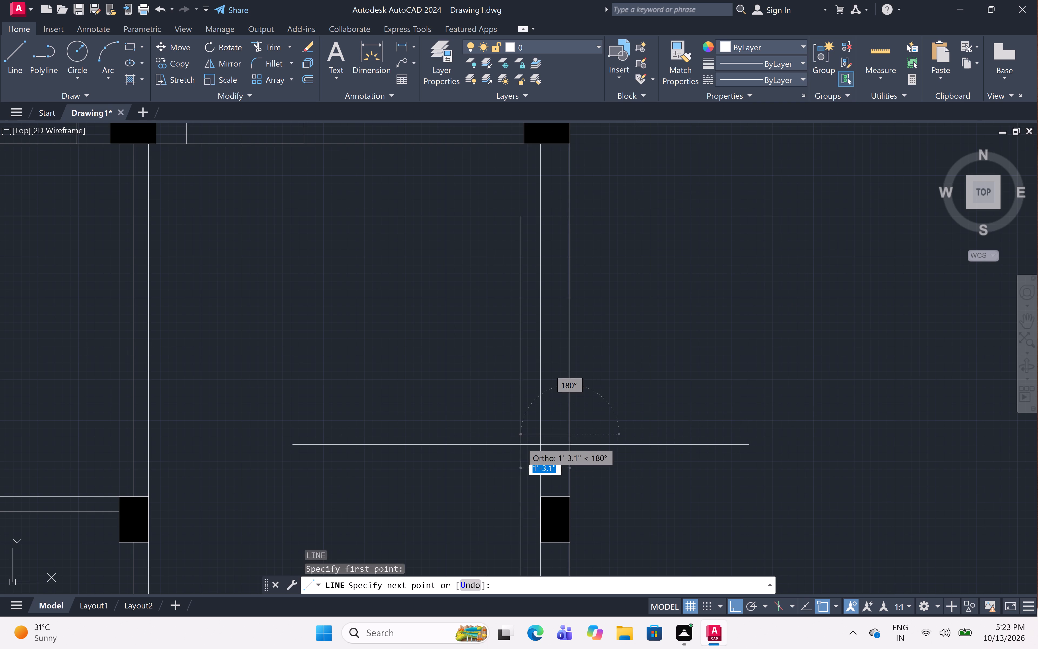
{"action": "left_click", "coordinate": [538, 437]}
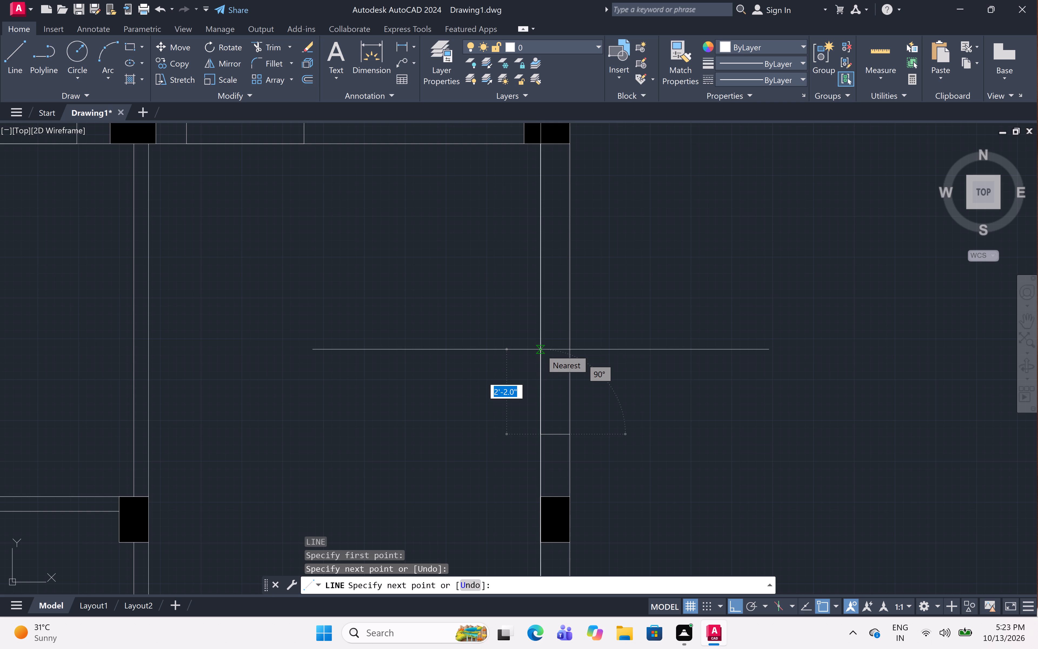
{"action": "type", "text": "4'"}
{"action": "key", "text": "space"}
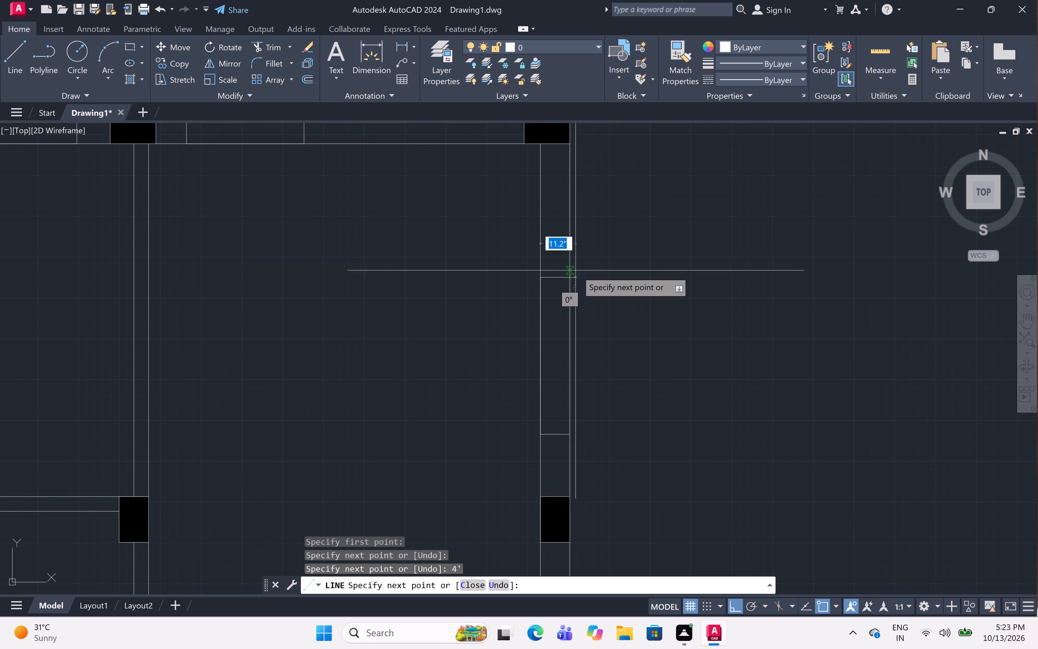
{"action": "left_click", "coordinate": [571, 278]}
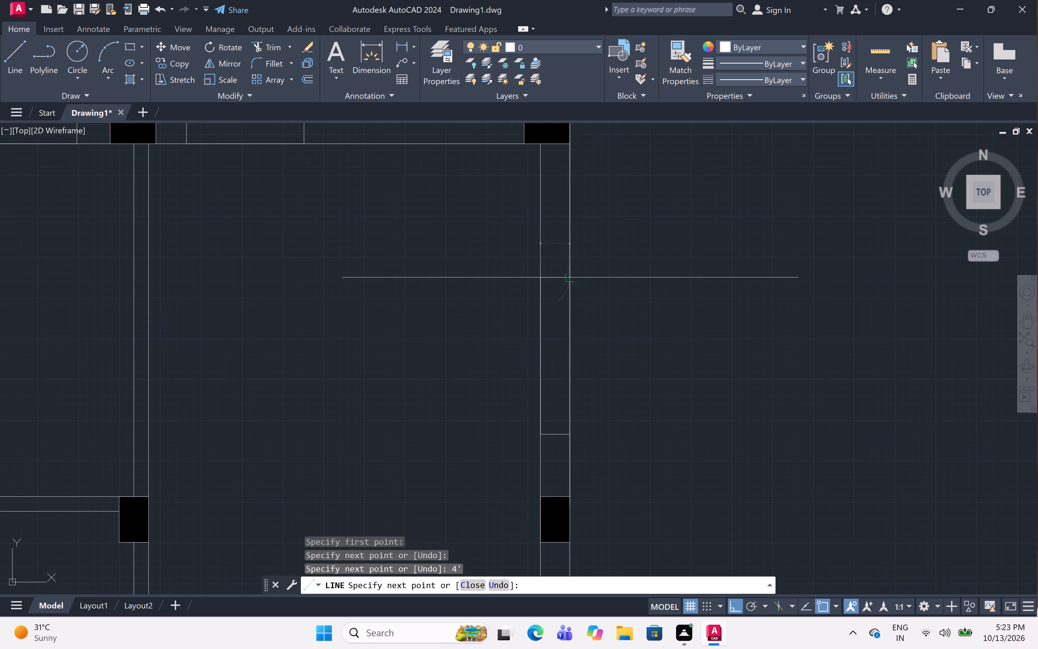
{"action": "left_click", "coordinate": [569, 439]}
{"action": "key", "text": "Escape"}
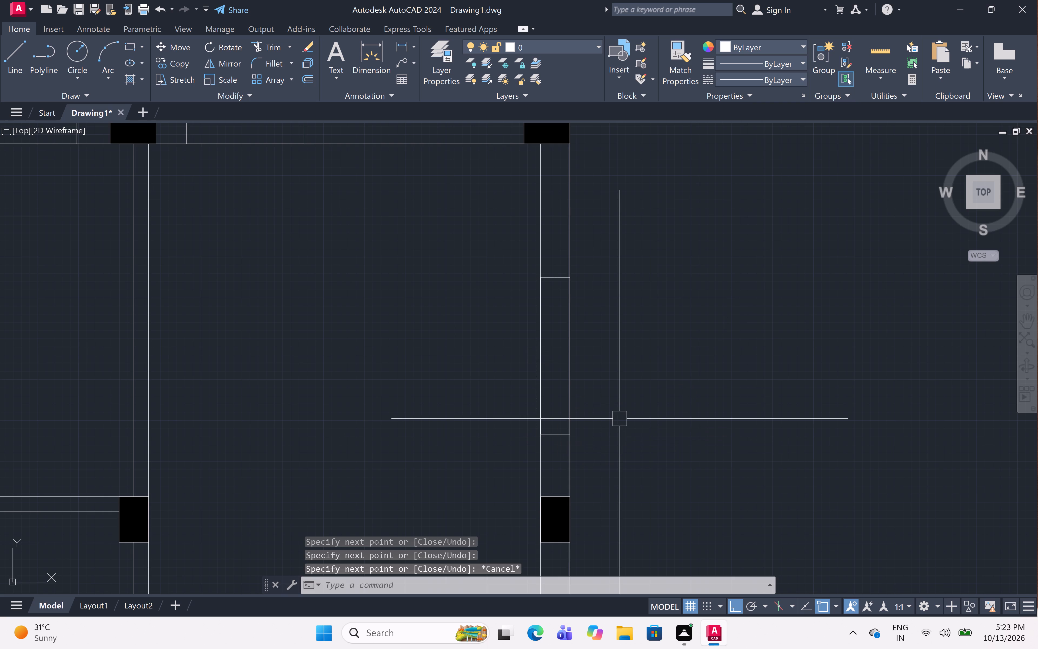
Draw lines 10" down from the right-wall block inside the small room, 9" across the wall and back up to the block.
{"action": "scroll", "coordinate": [585, 338], "scroll_direction": "down", "scroll_amount": 2}
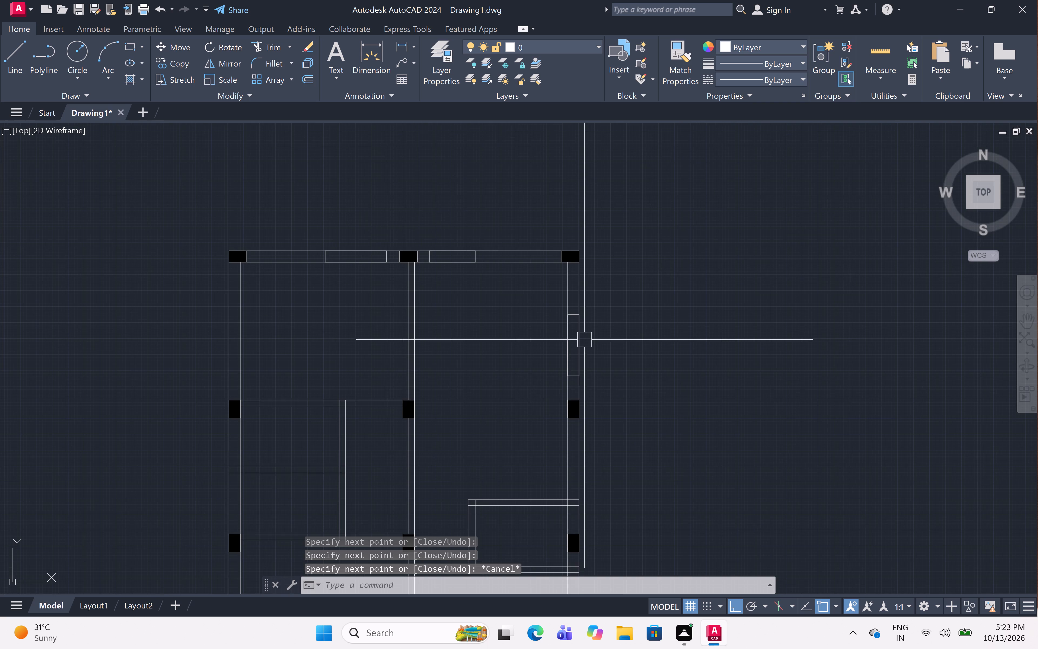
{"action": "scroll", "coordinate": [583, 446], "scroll_direction": "down", "scroll_amount": 1}
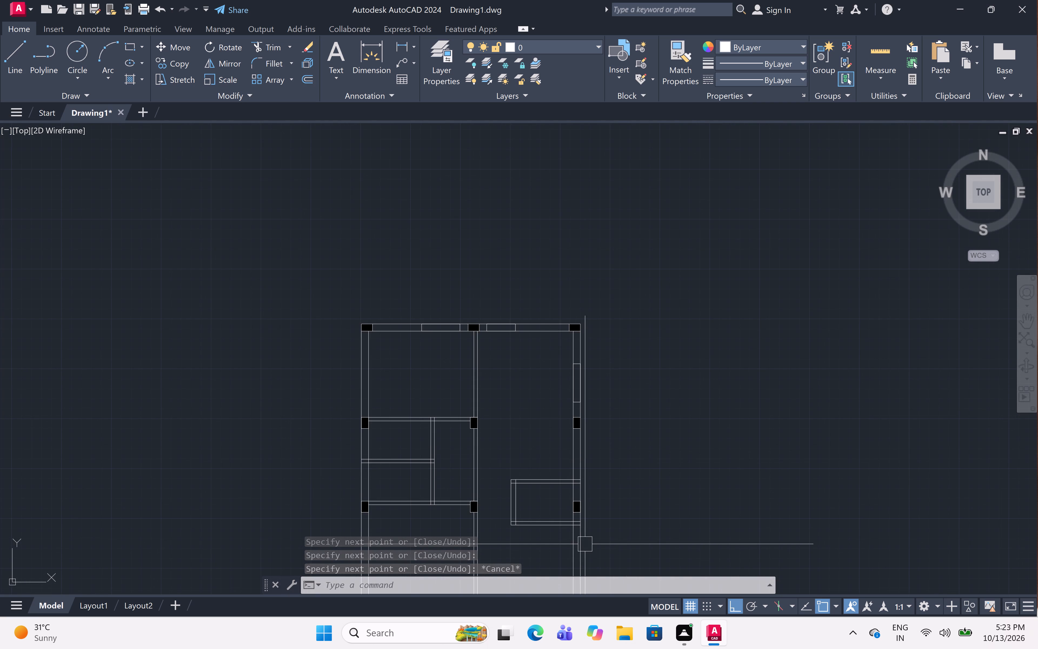
{"action": "scroll", "coordinate": [579, 535], "scroll_direction": "up", "scroll_amount": 4}
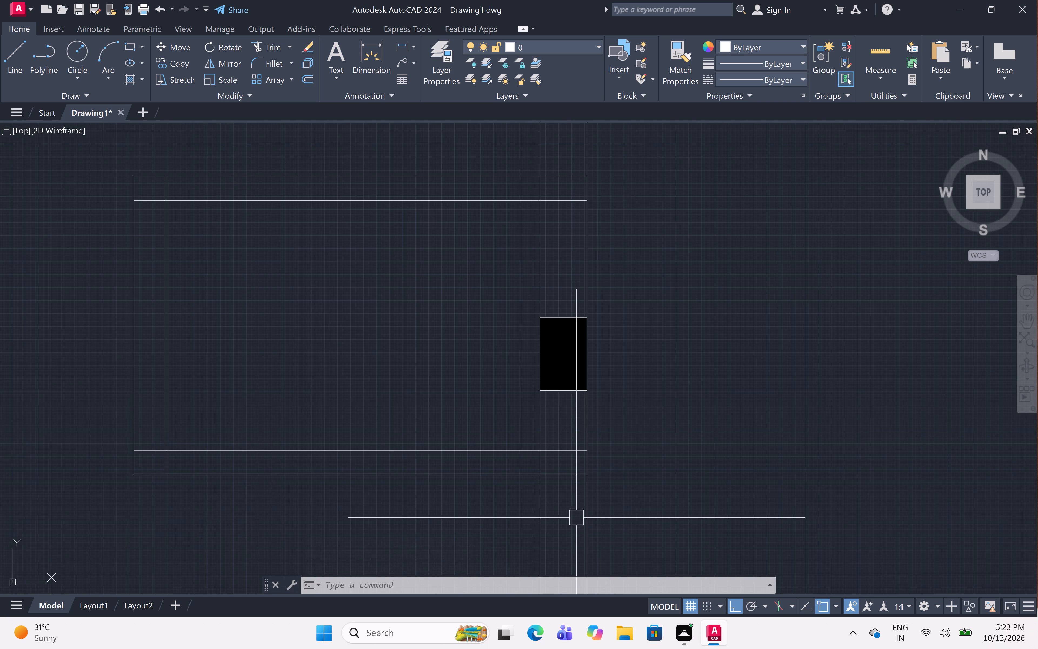
{"action": "scroll", "coordinate": [571, 422], "scroll_direction": "up", "scroll_amount": 1}
{"action": "type", "text": "l"}
{"action": "key", "text": "space"}
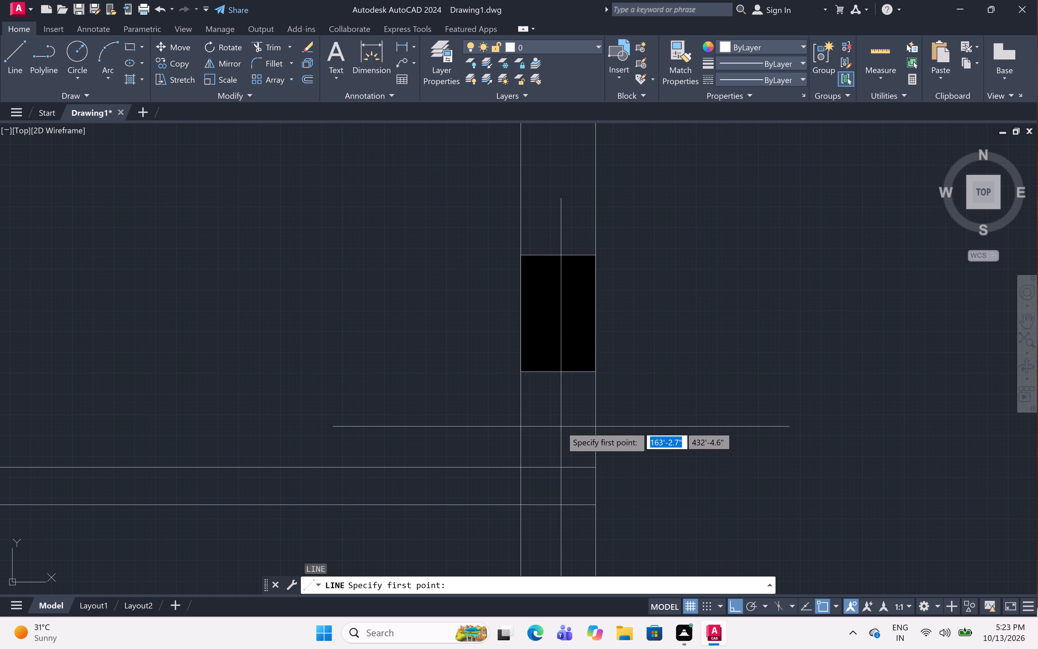
{"action": "left_click", "coordinate": [521, 373]}
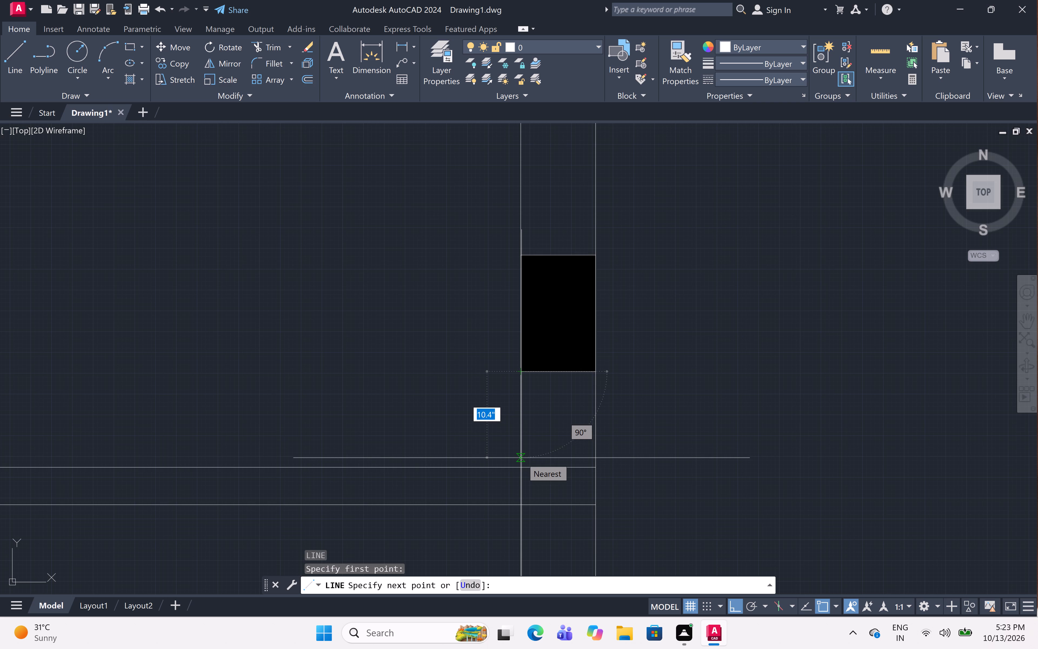
{"action": "key", "text": "1"}
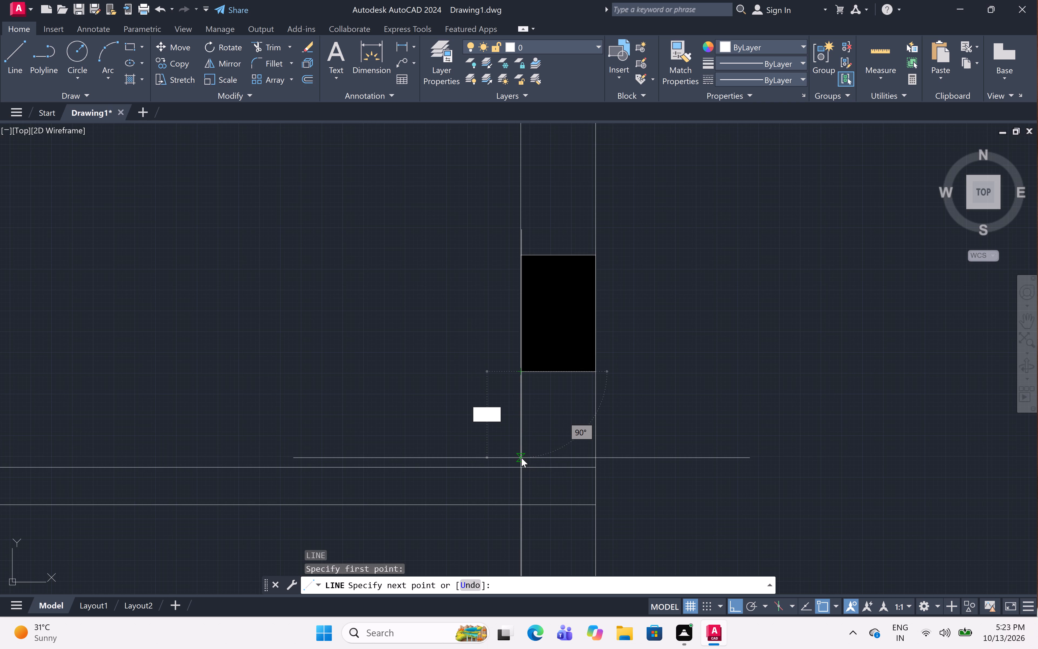
{"action": "key", "text": "0"}
{"action": "key", "text": "shift+quotedbl"}
{"action": "key", "text": "space"}
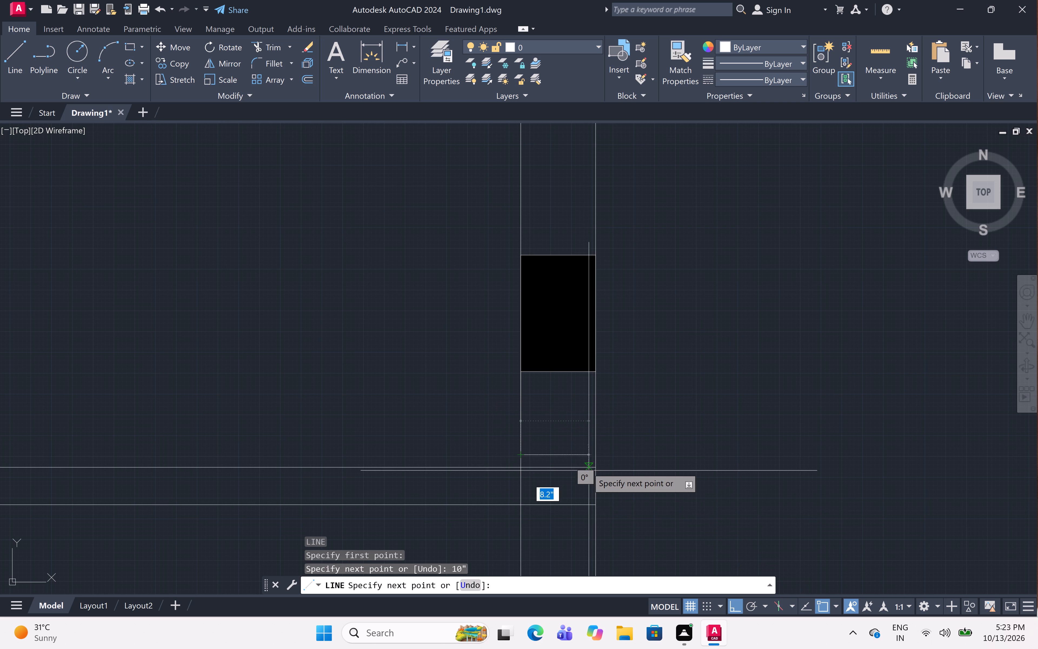
{"action": "left_click", "coordinate": [598, 453]}
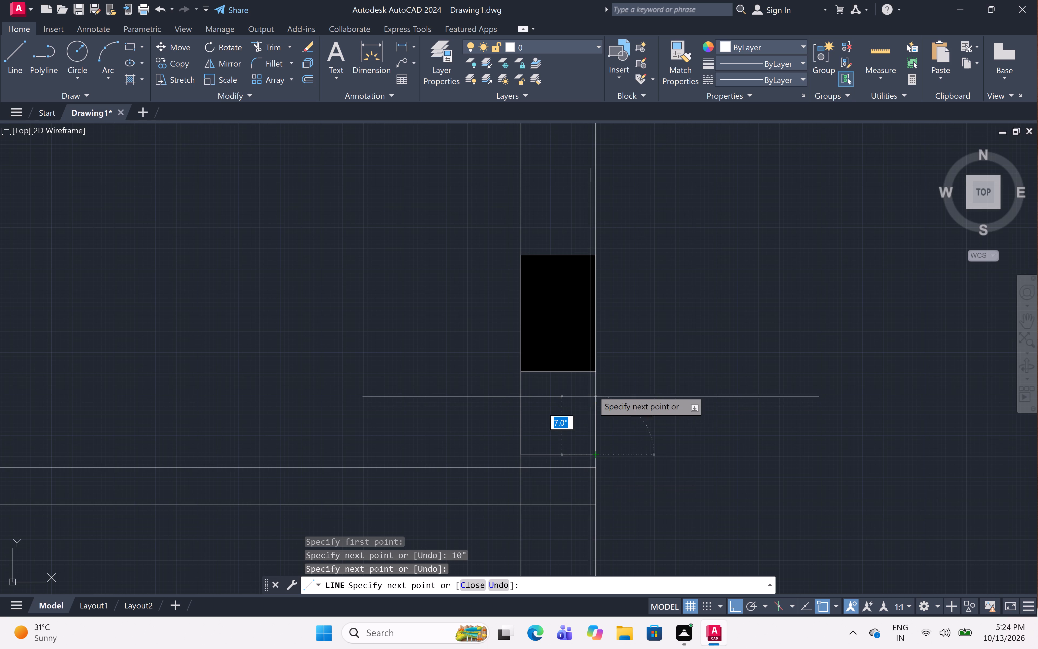
{"action": "left_click", "coordinate": [598, 371]}
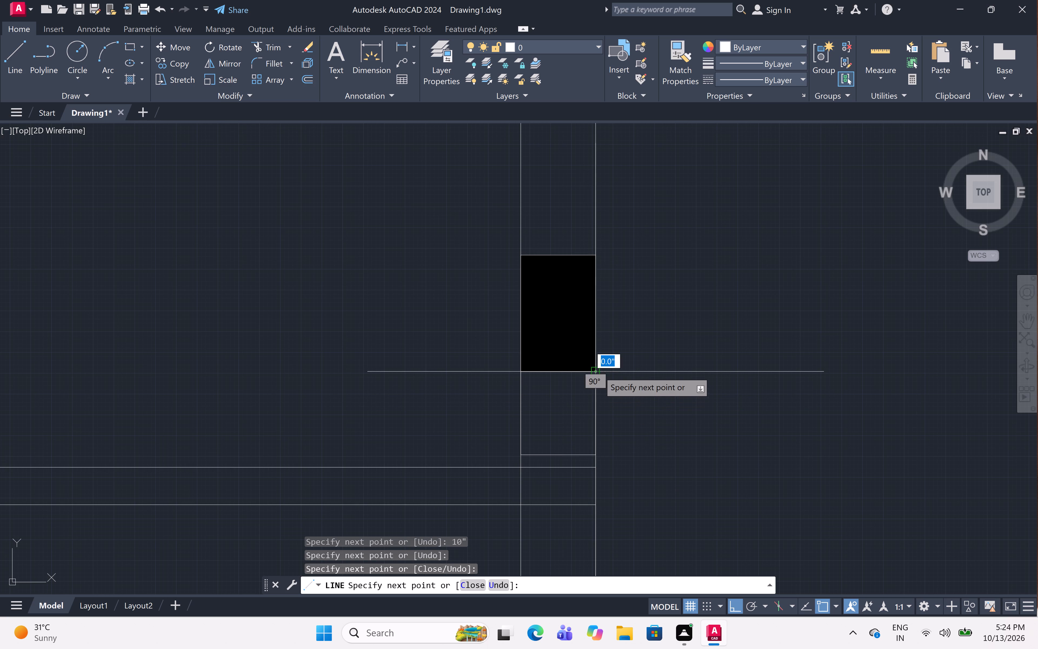
{"action": "key", "text": "Escape"}
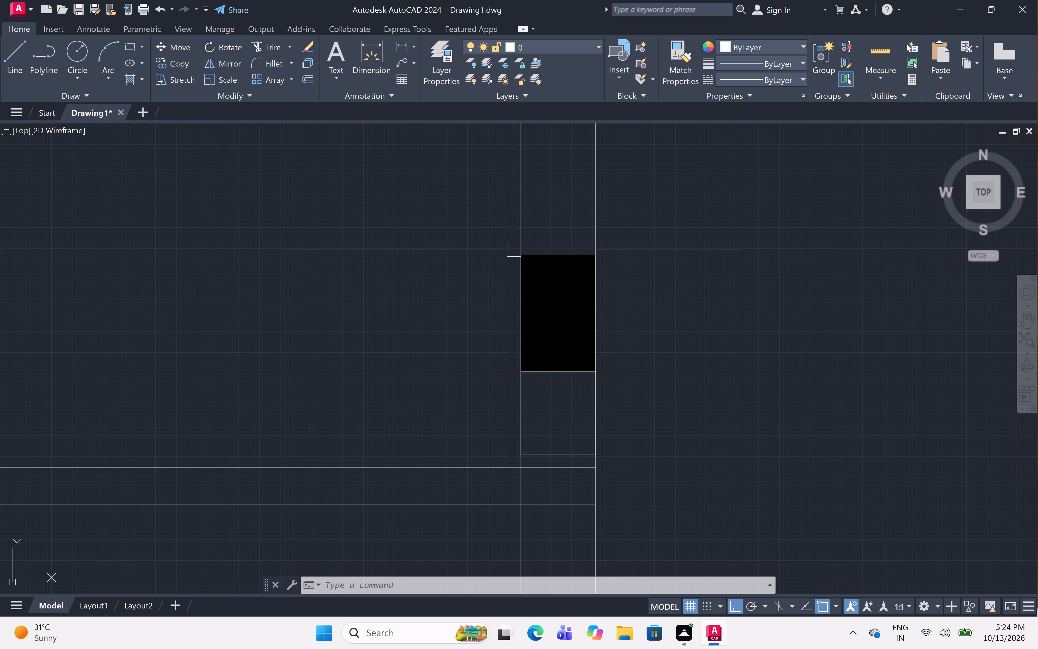
Outline a 10" by 9" rectangle directly above the same block, with lines up the inner face, across the wall and down the outer face.
{"action": "middle_click_drag", "start_coordinate": [731, 229], "coordinate": [734, 320]}
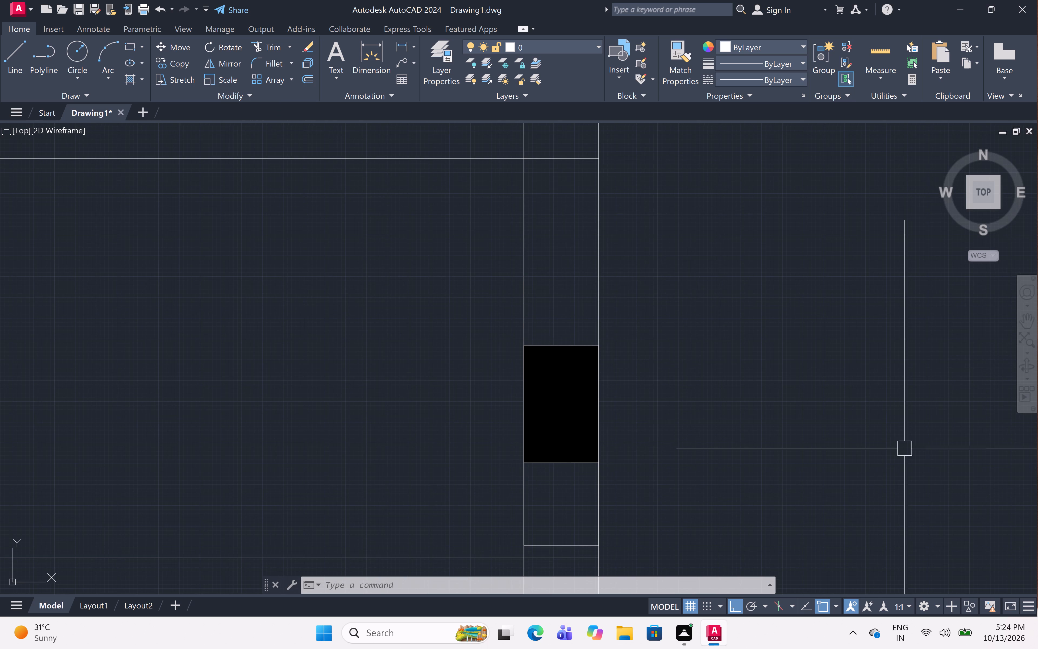
{"action": "type", "text": "l"}
{"action": "key", "text": "space"}
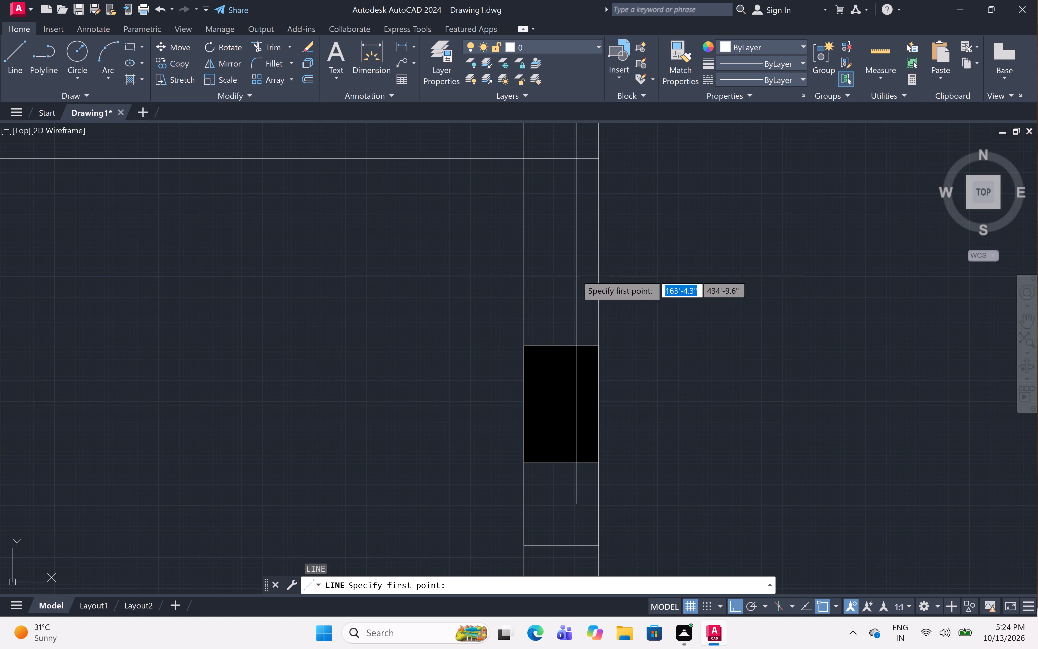
{"action": "left_click", "coordinate": [521, 347]}
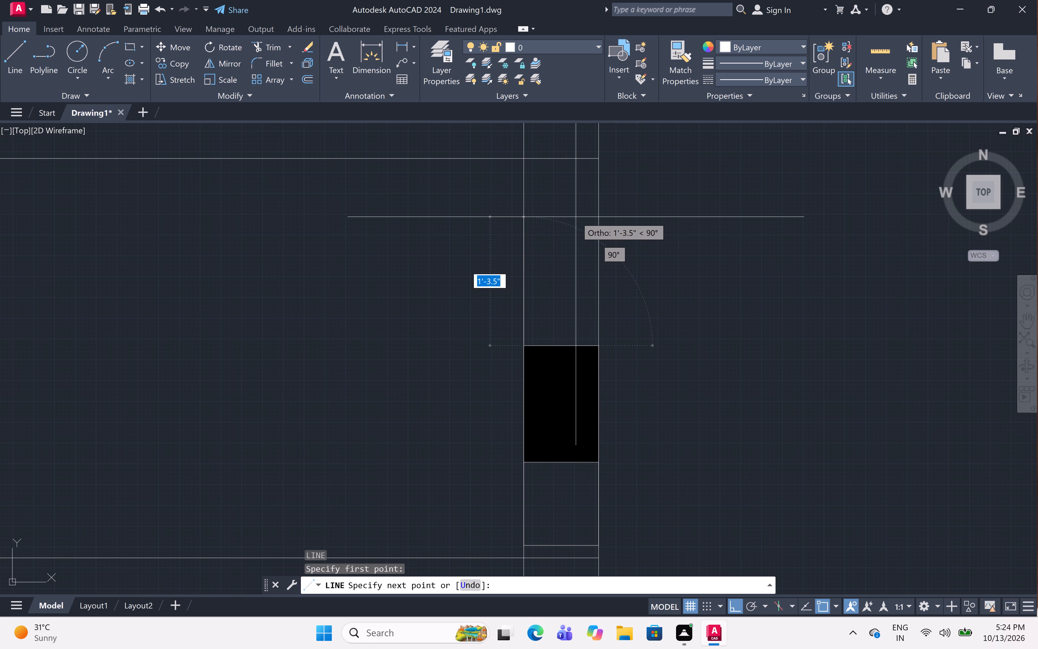
{"action": "type", "text": "10\""}
{"action": "key", "text": "space"}
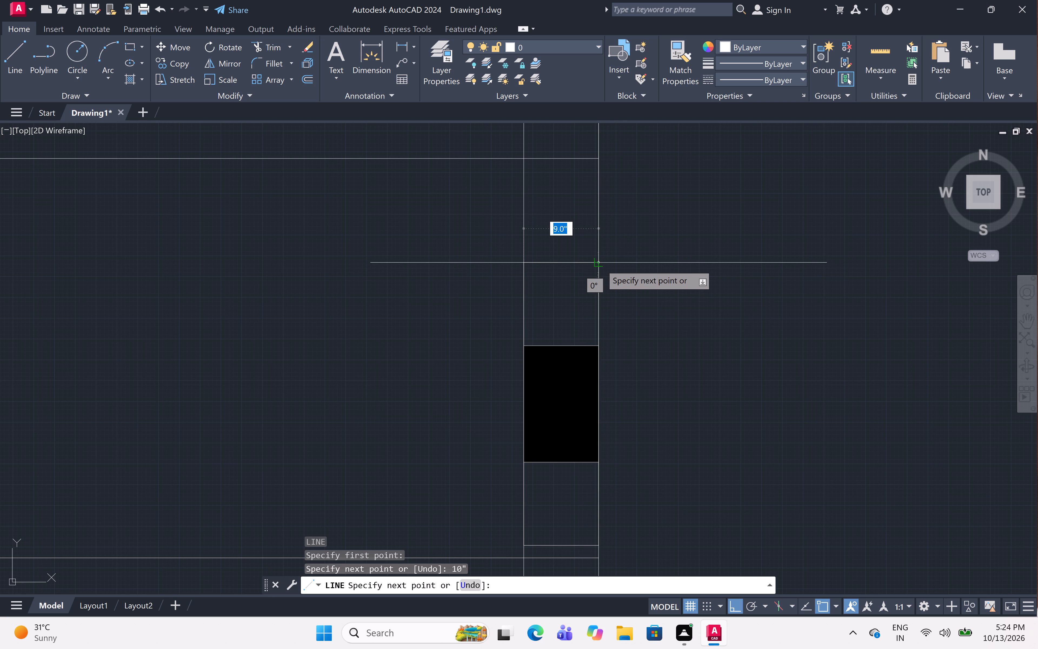
{"action": "left_click", "coordinate": [601, 264]}
{"action": "key", "text": "Escape"}
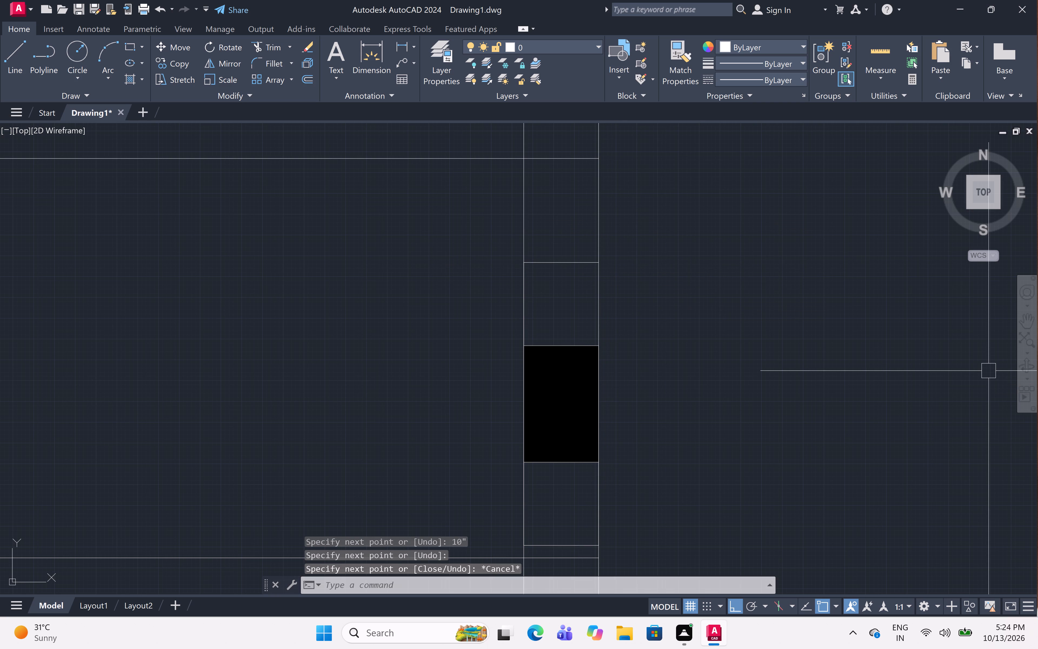
{"action": "type", "text": "l"}
{"action": "key", "text": "space"}
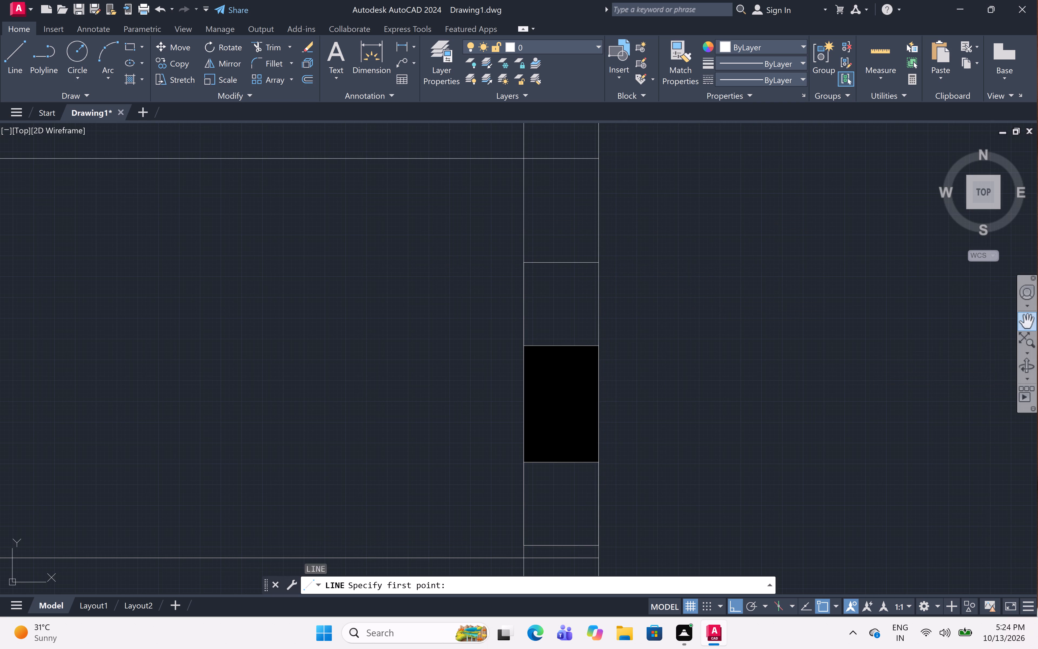
{"action": "left_click", "coordinate": [600, 260]}
{"action": "left_click", "coordinate": [595, 349]}
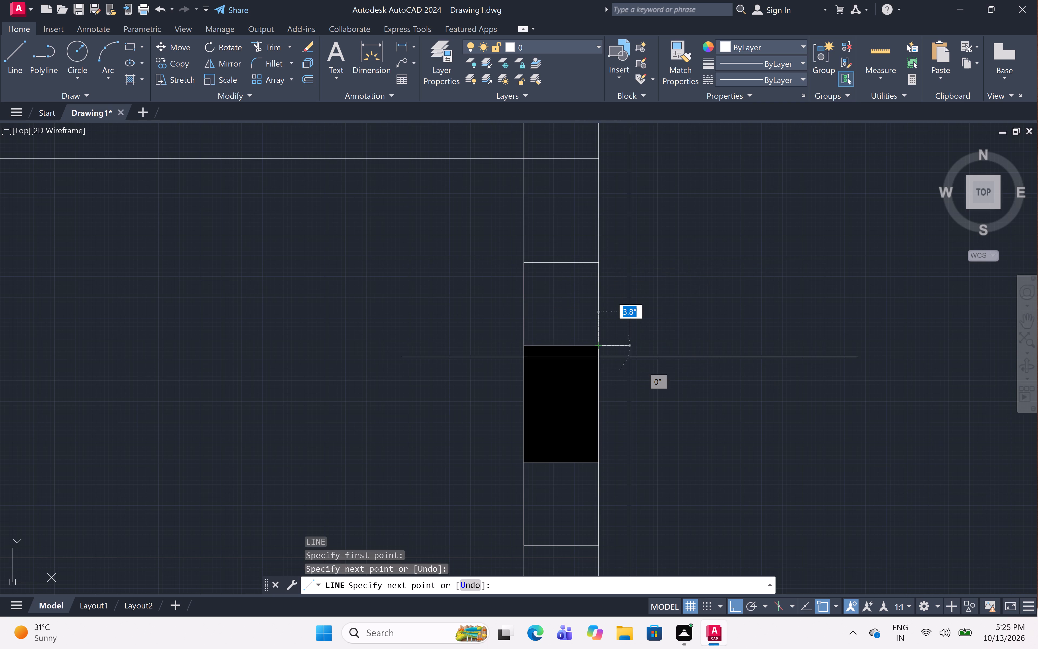
Draw a 3' by 9" rectangle with lines across the right outer wall, a little below the small room attached to that wall.
{"action": "key", "text": "Escape"}
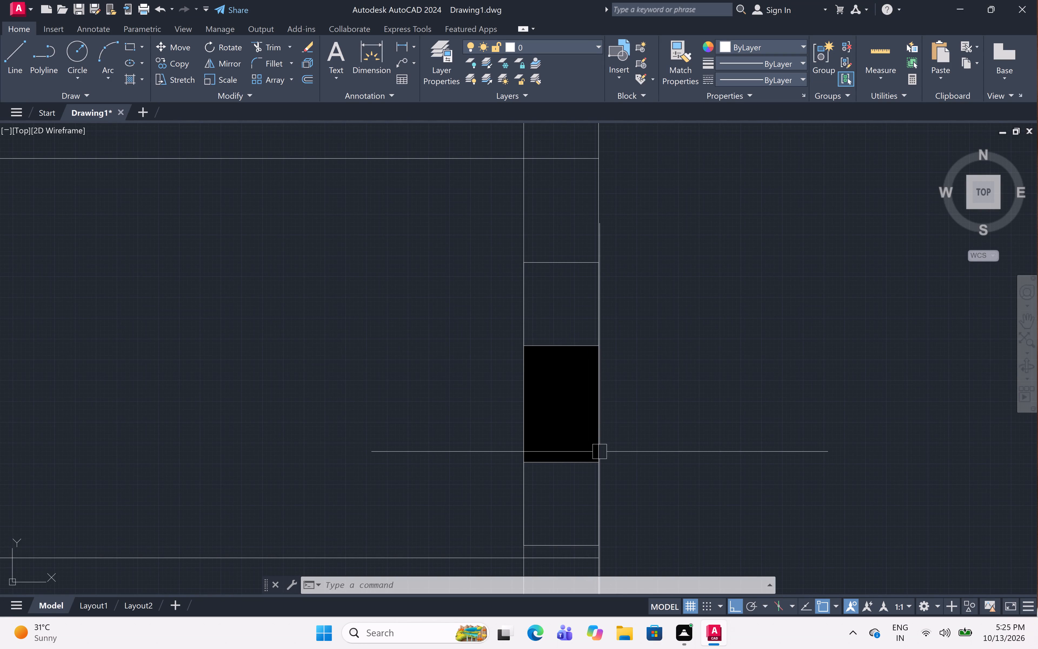
{"action": "scroll", "coordinate": [580, 441], "scroll_direction": "down", "scroll_amount": 4}
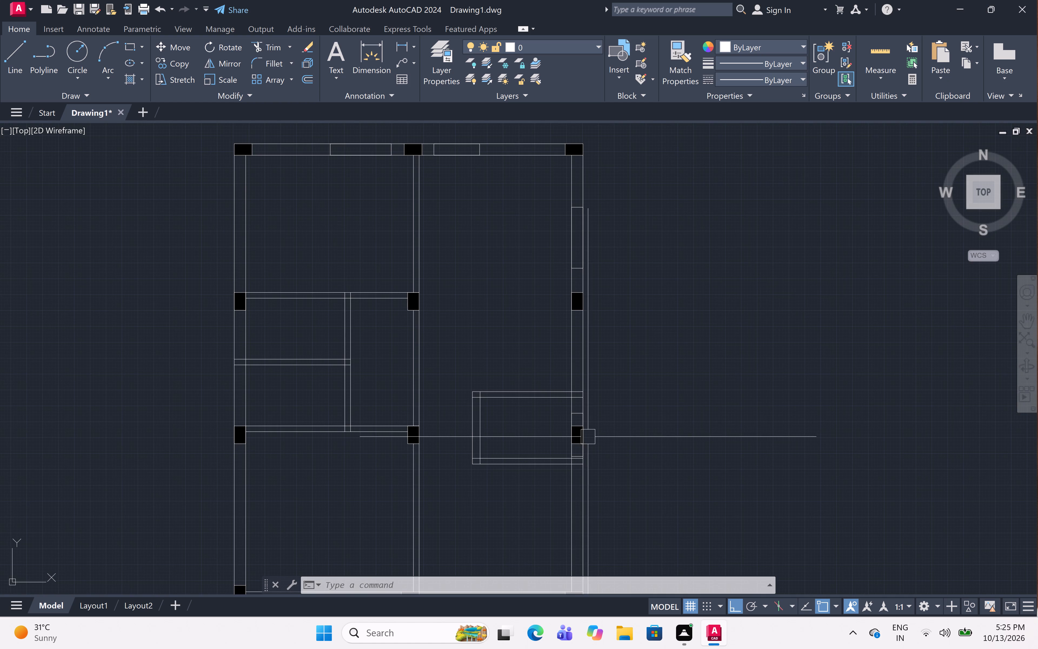
{"action": "middle_click_drag", "start_coordinate": [590, 436], "coordinate": [590, 347]}
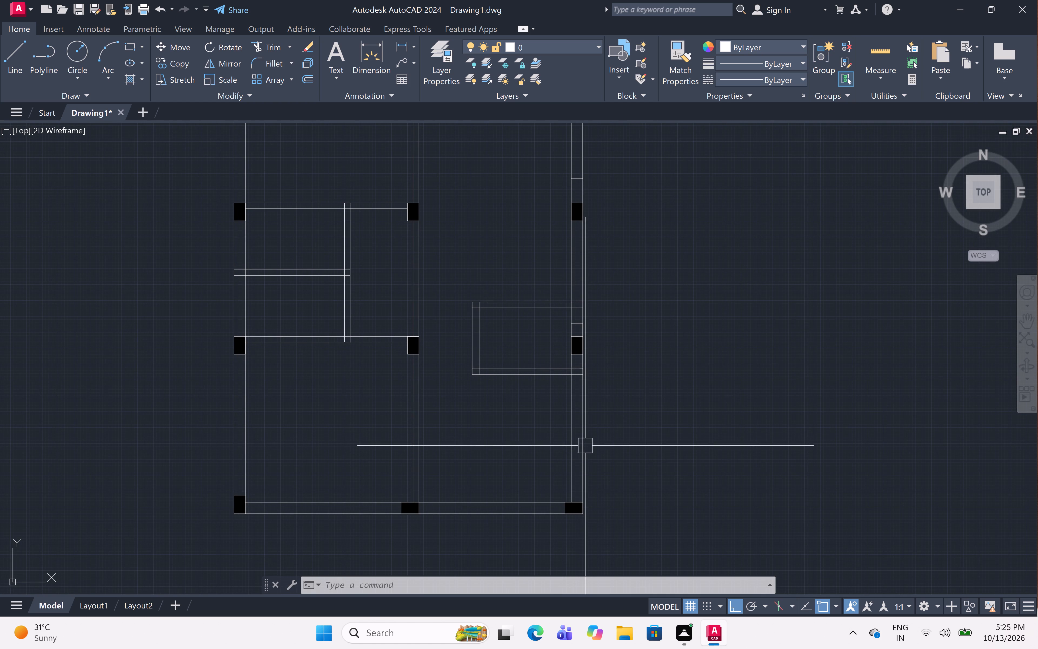
{"action": "scroll", "coordinate": [565, 407], "scroll_direction": "up", "scroll_amount": 3}
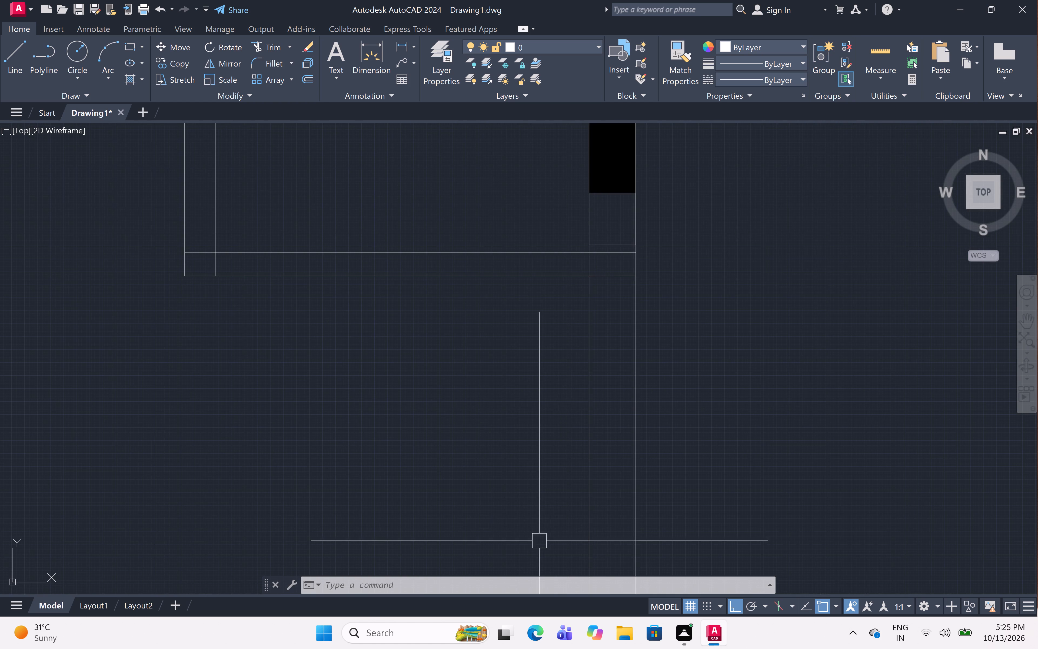
{"action": "middle_click_drag", "start_coordinate": [537, 536], "coordinate": [537, 472]}
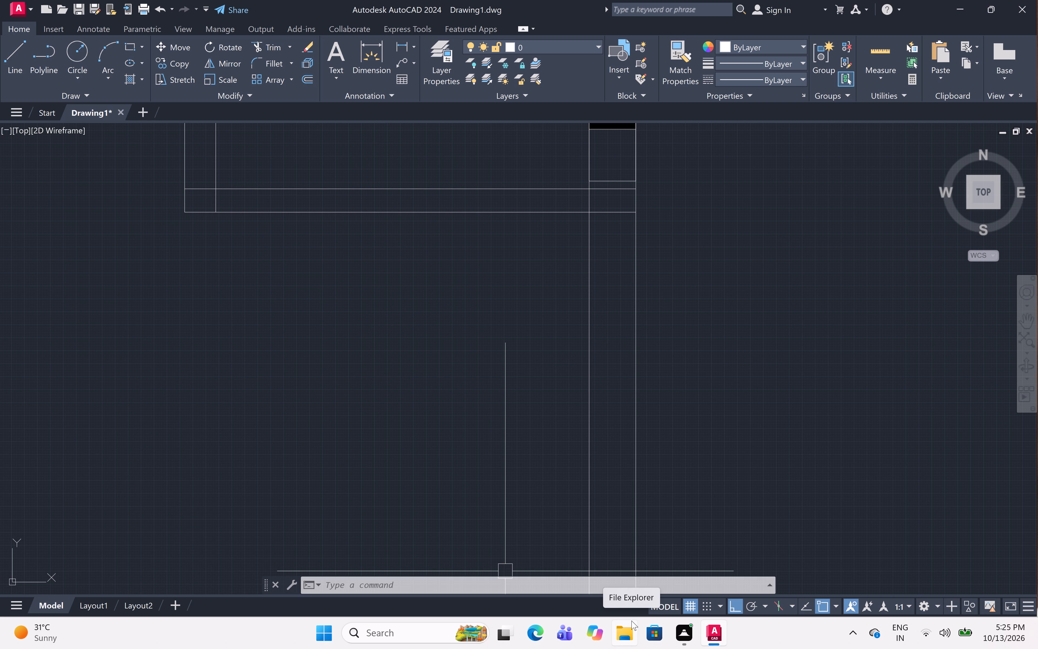
{"action": "type", "text": "l"}
{"action": "key", "text": "space"}
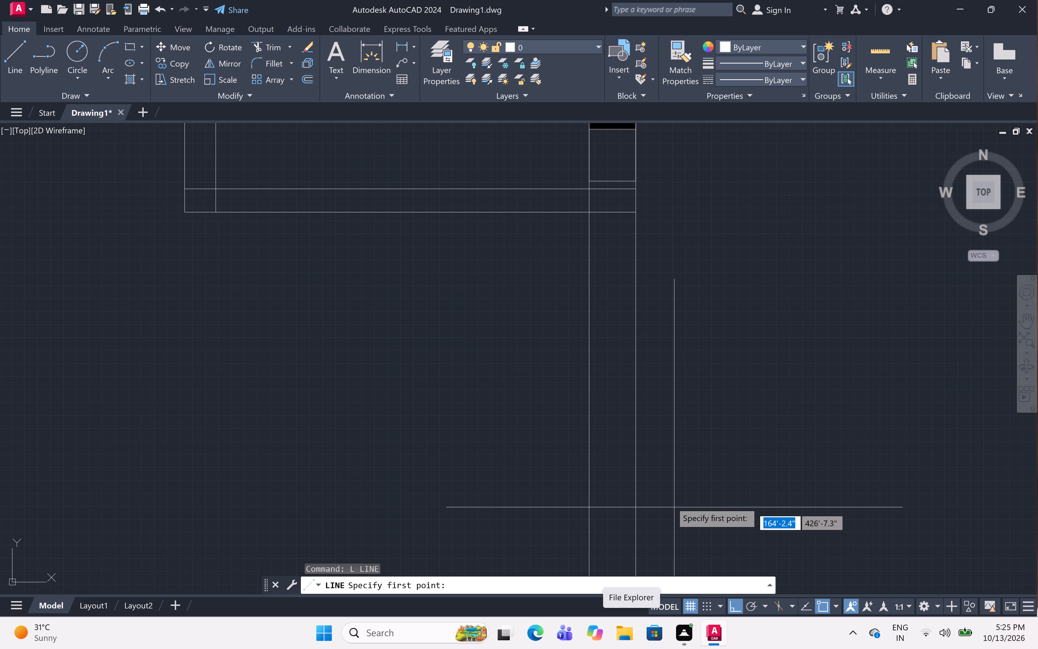
{"action": "left_click", "coordinate": [589, 246]}
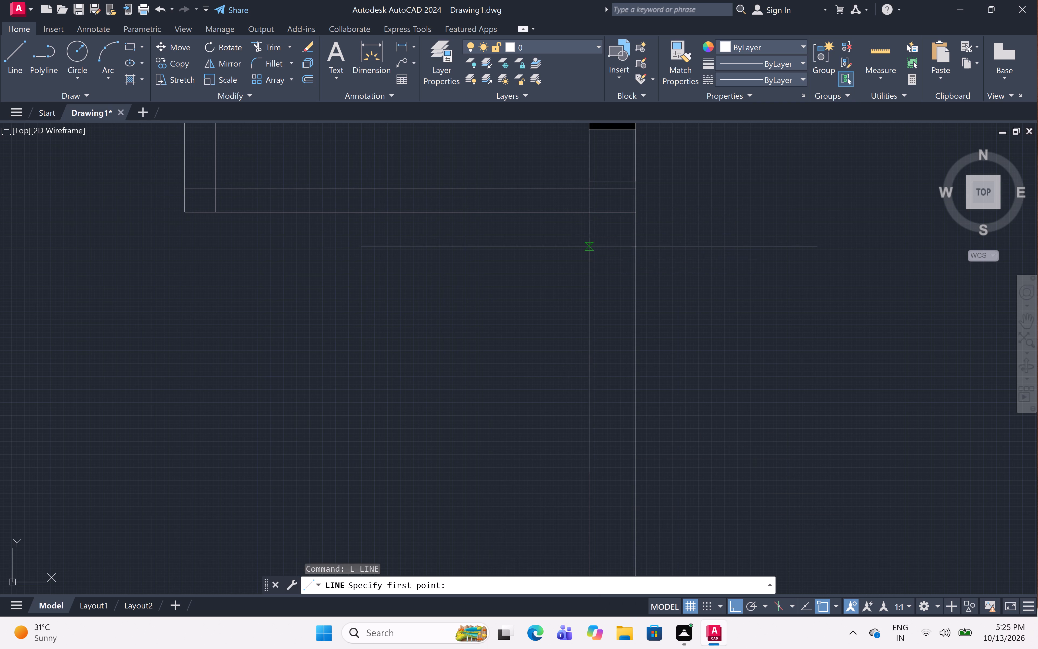
{"action": "left_click", "coordinate": [635, 245]}
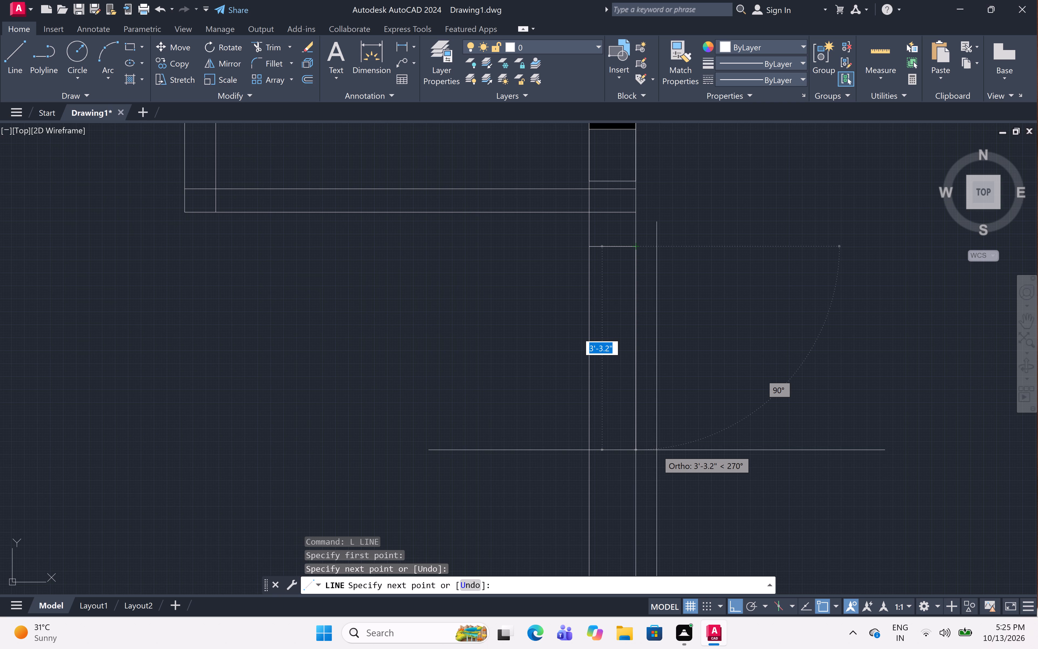
{"action": "type", "text": "3'"}
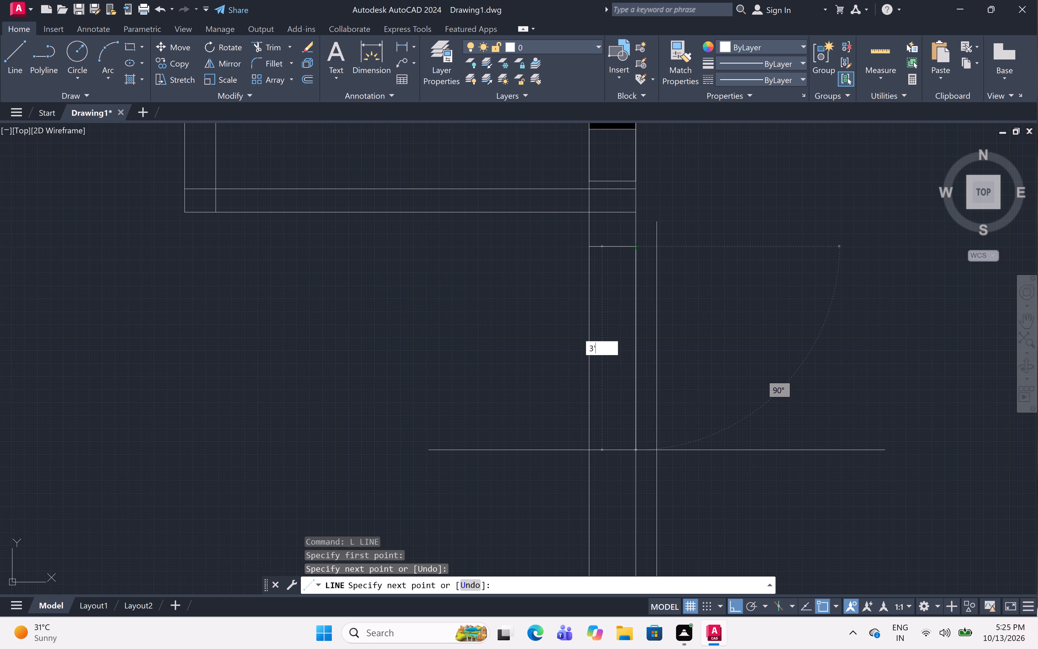
{"action": "key", "text": "space"}
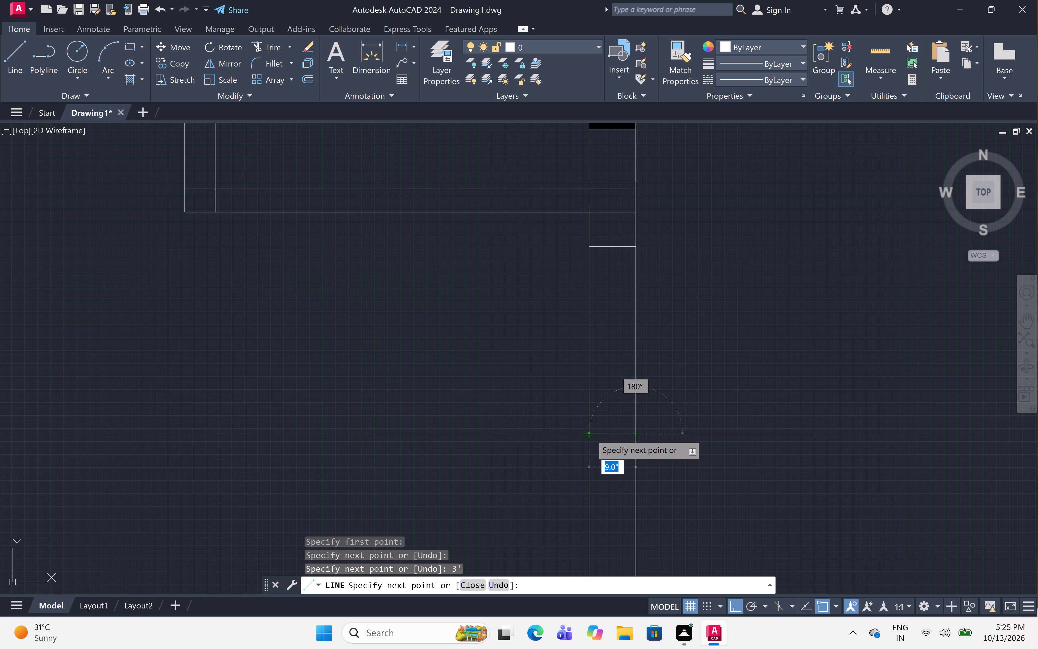
{"action": "left_click", "coordinate": [590, 433]}
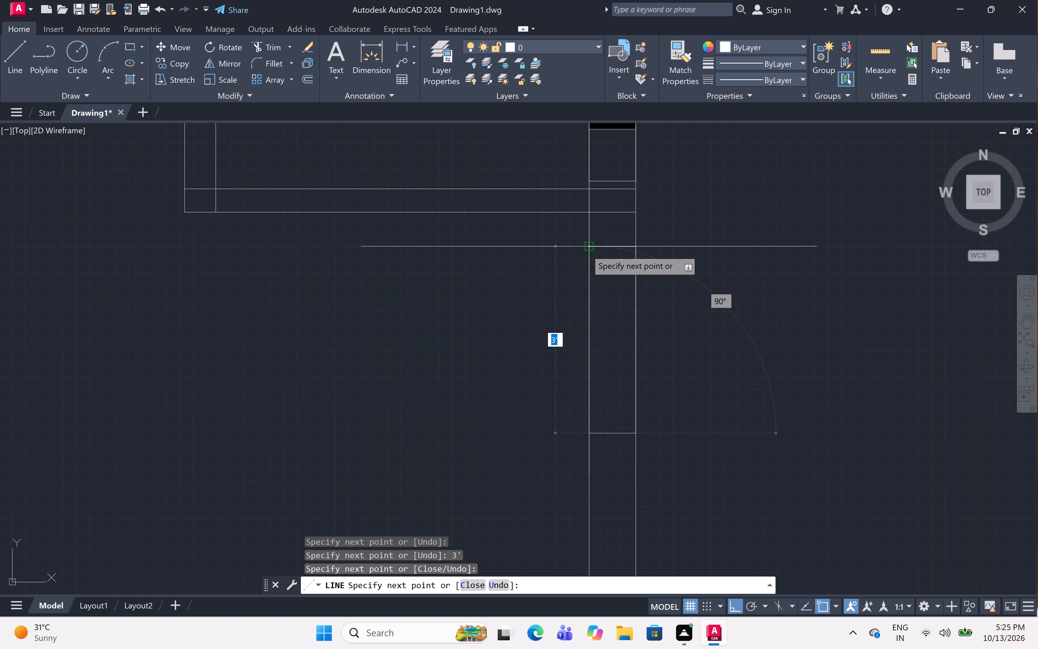
{"action": "left_click", "coordinate": [586, 250]}
{"action": "key", "text": "Escape"}
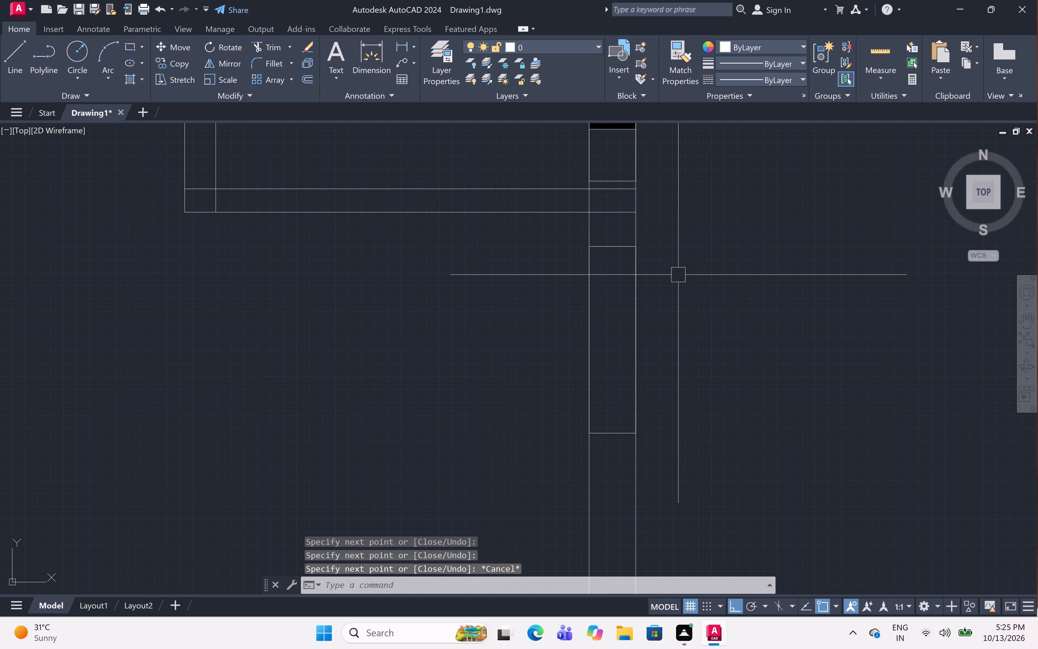
Draw a 2' by 9" rectangle with lines in the left outer wall of the lower small room, slightly above the third block from the top.
{"action": "scroll", "coordinate": [671, 270], "scroll_direction": "down", "scroll_amount": 3}
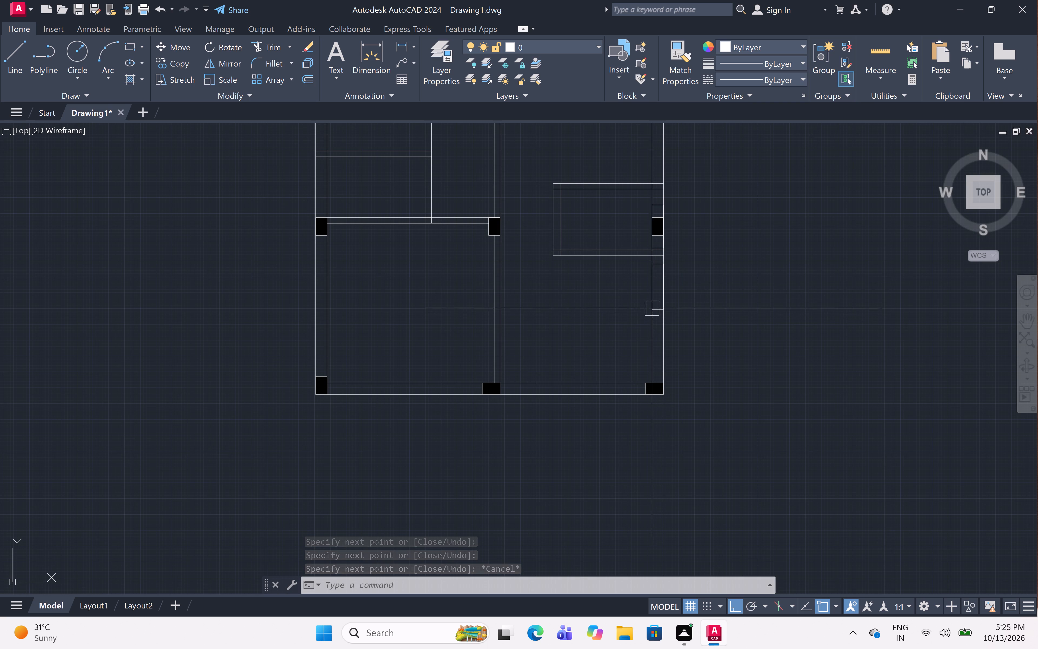
{"action": "middle_click_drag", "start_coordinate": [638, 286], "coordinate": [660, 441]}
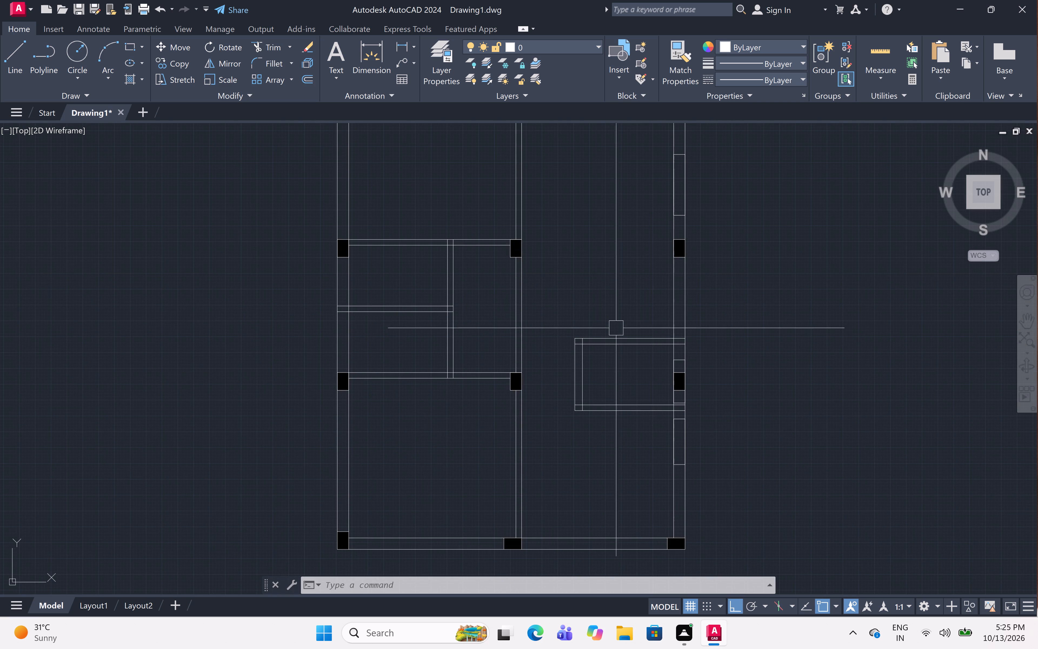
{"action": "scroll", "coordinate": [598, 268], "scroll_direction": "down", "scroll_amount": 1}
{"action": "middle_click_drag", "start_coordinate": [598, 272], "coordinate": [597, 356]}
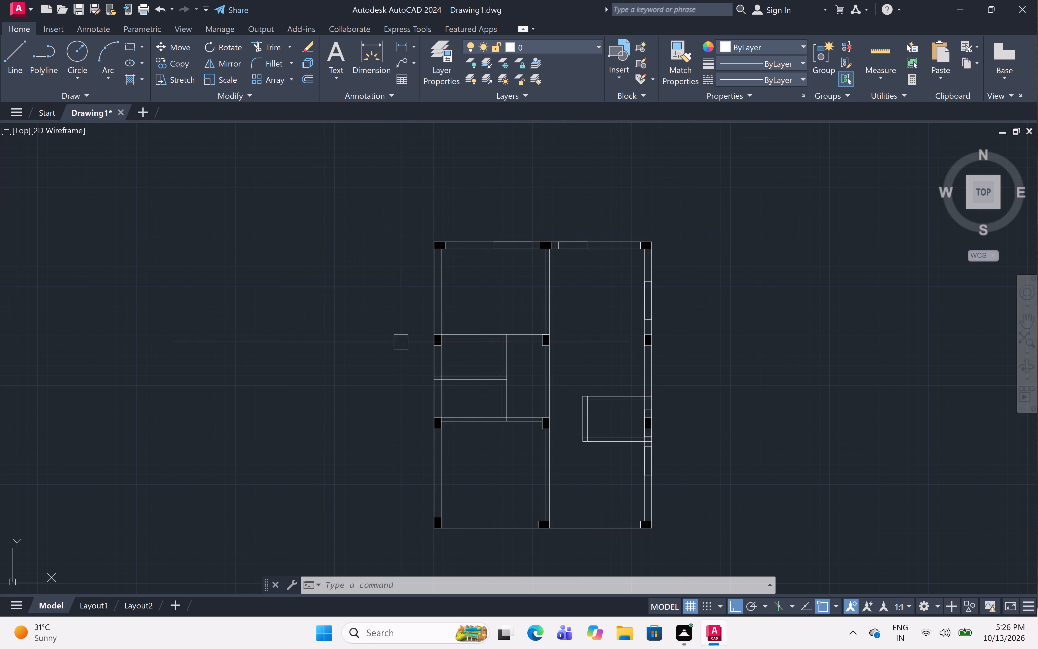
{"action": "scroll", "coordinate": [439, 414], "scroll_direction": "up", "scroll_amount": 3}
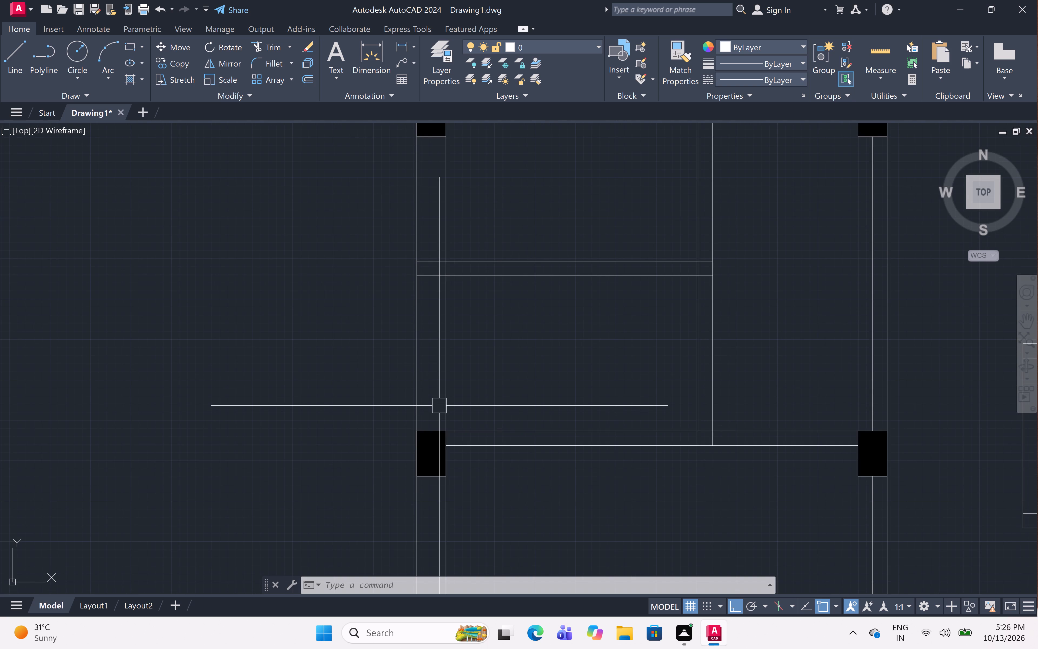
{"action": "type", "text": "l"}
{"action": "key", "text": "space"}
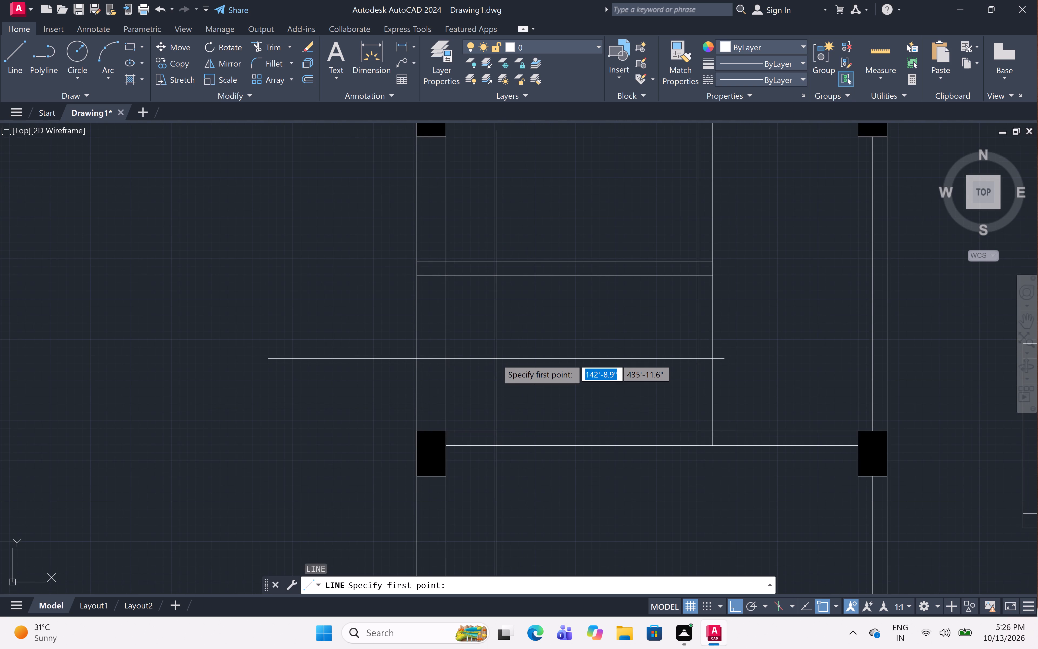
{"action": "left_click", "coordinate": [446, 401]}
{"action": "left_click", "coordinate": [419, 402]}
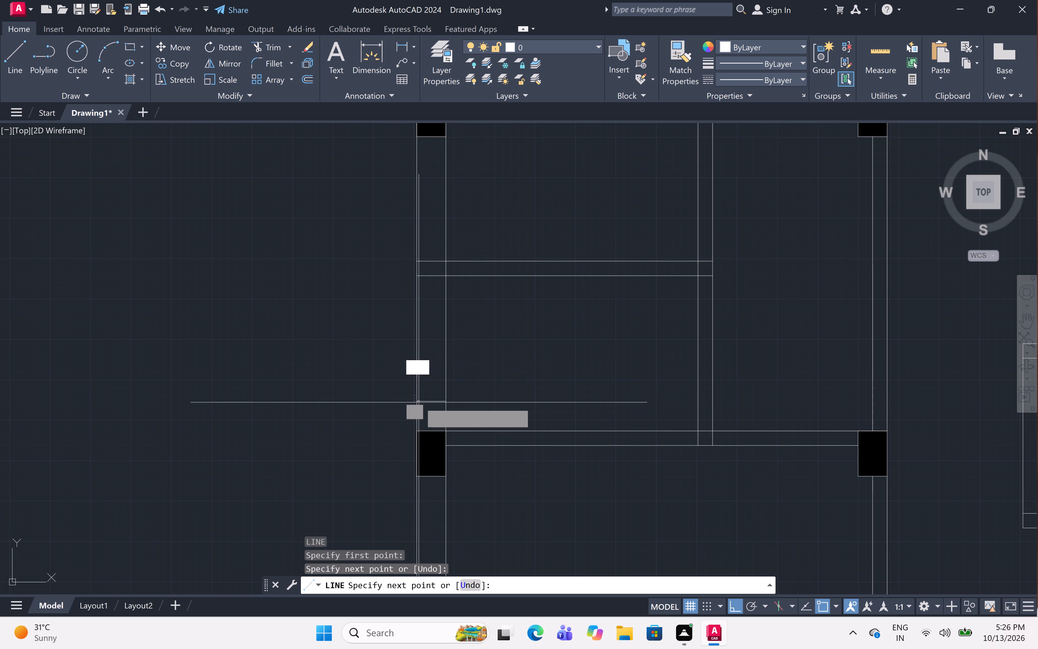
{"action": "key", "text": "3"}
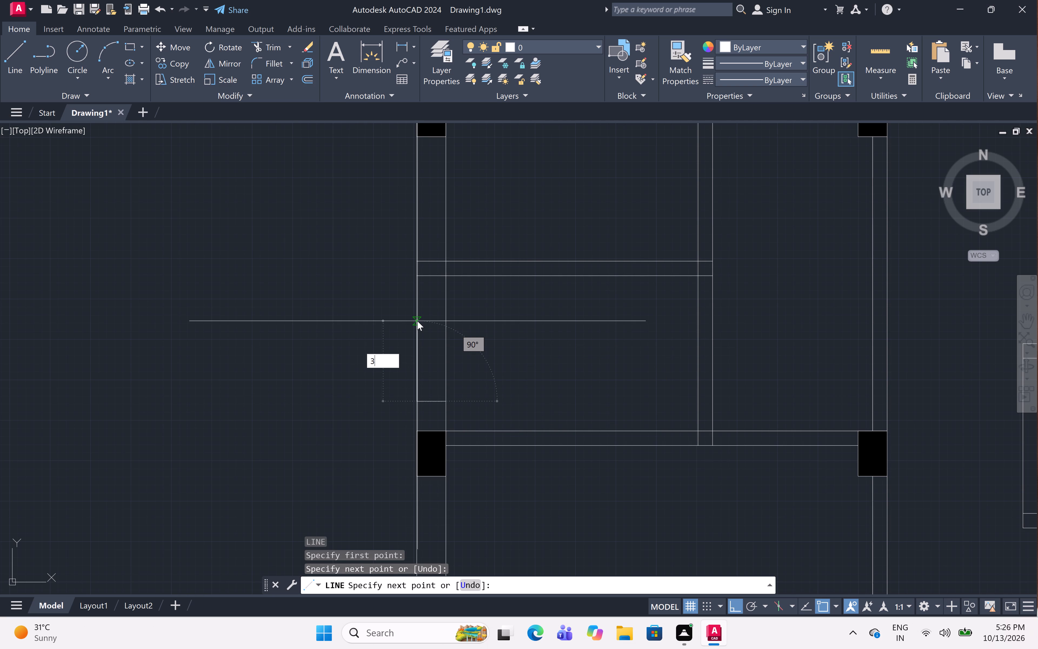
{"action": "key", "text": "BackSpace"}
{"action": "key", "text": "2"}
{"action": "type", "text": "'"}
{"action": "key", "text": "space"}
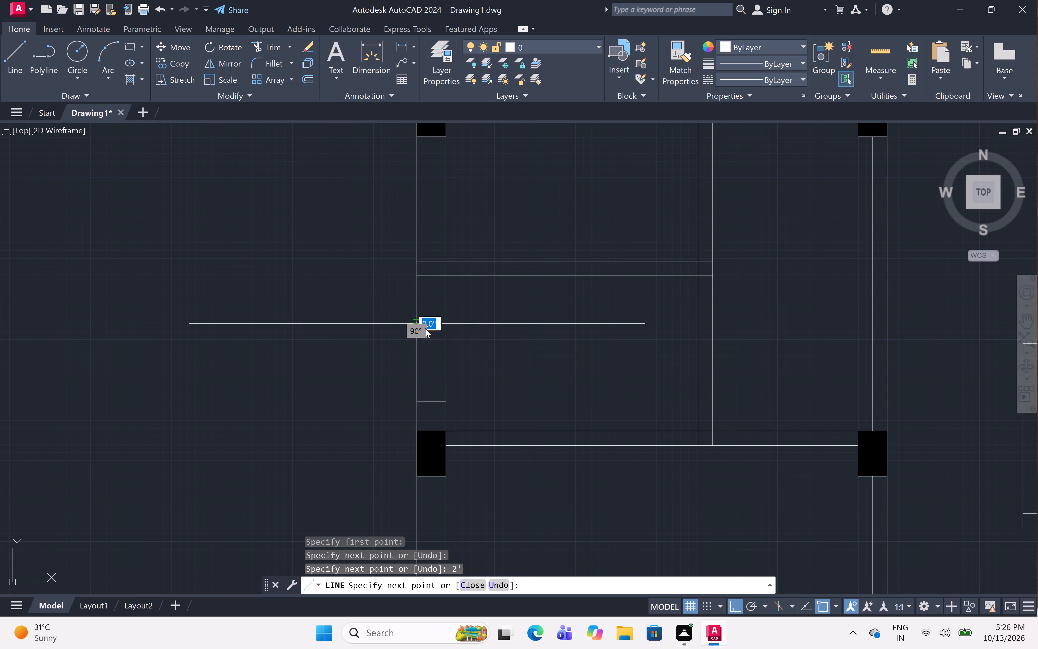
{"action": "left_click", "coordinate": [448, 325]}
{"action": "left_click", "coordinate": [447, 405]}
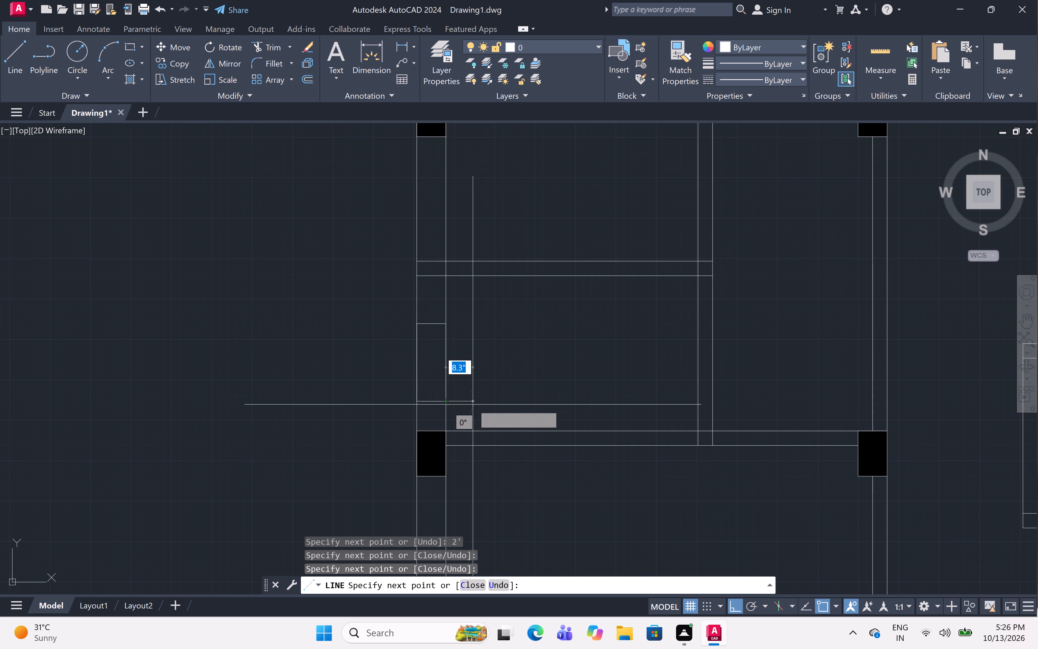
{"action": "key", "text": "Escape"}
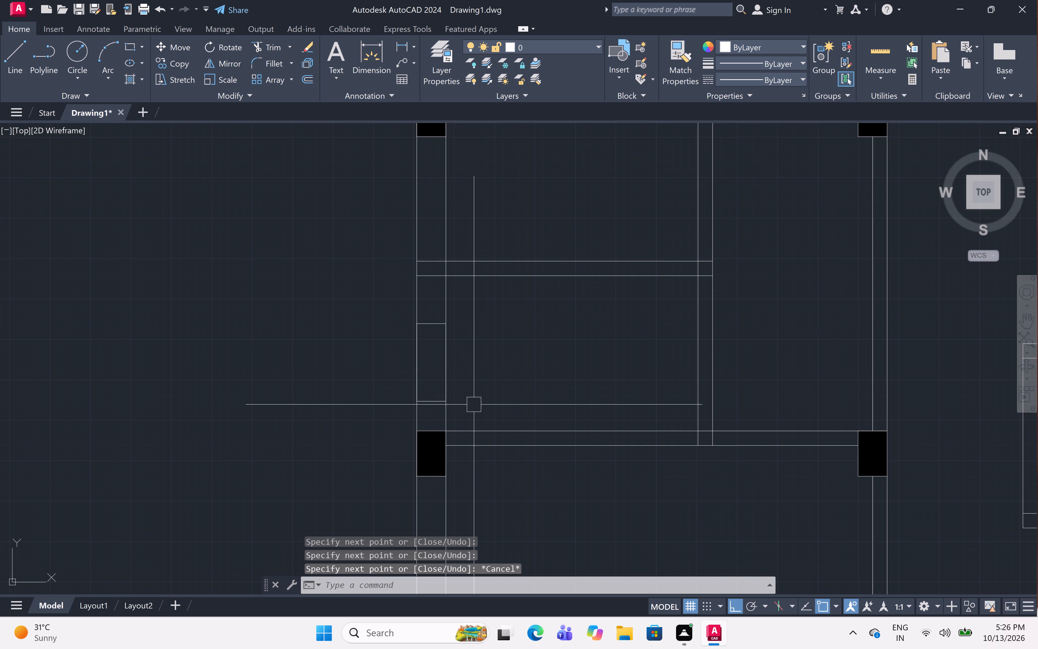
Draw a 2' by 9" rectangle with lines in the left outer wall of the upper small room, slightly below the second block from the top.
{"action": "scroll", "coordinate": [472, 396], "scroll_direction": "down", "scroll_amount": 2}
{"action": "scroll", "coordinate": [451, 296], "scroll_direction": "up", "scroll_amount": 3}
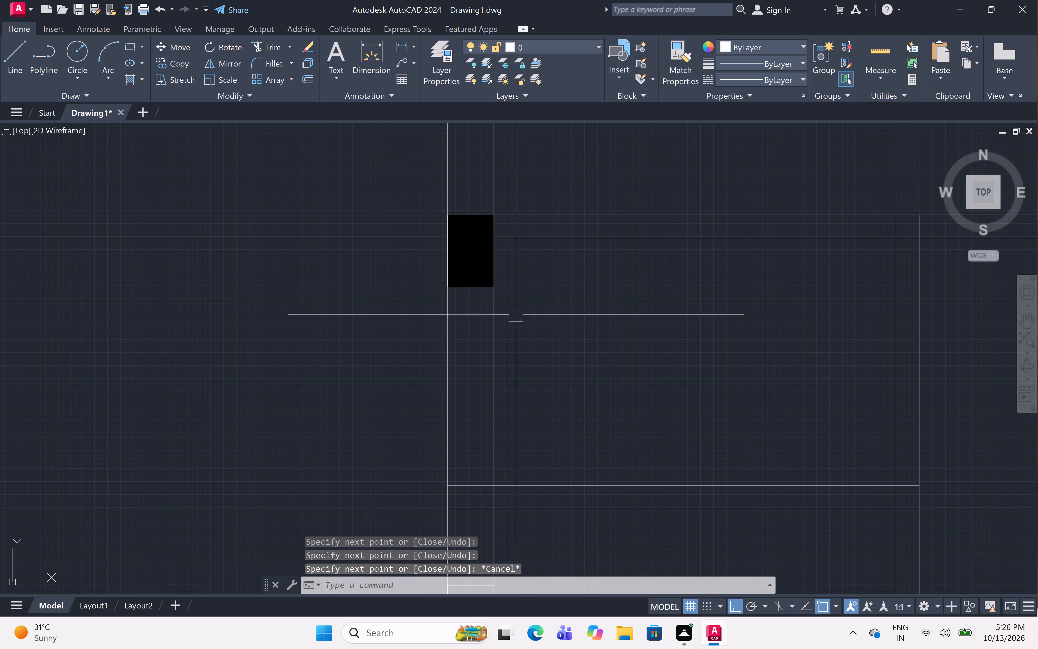
{"action": "type", "text": "l"}
{"action": "key", "text": "space"}
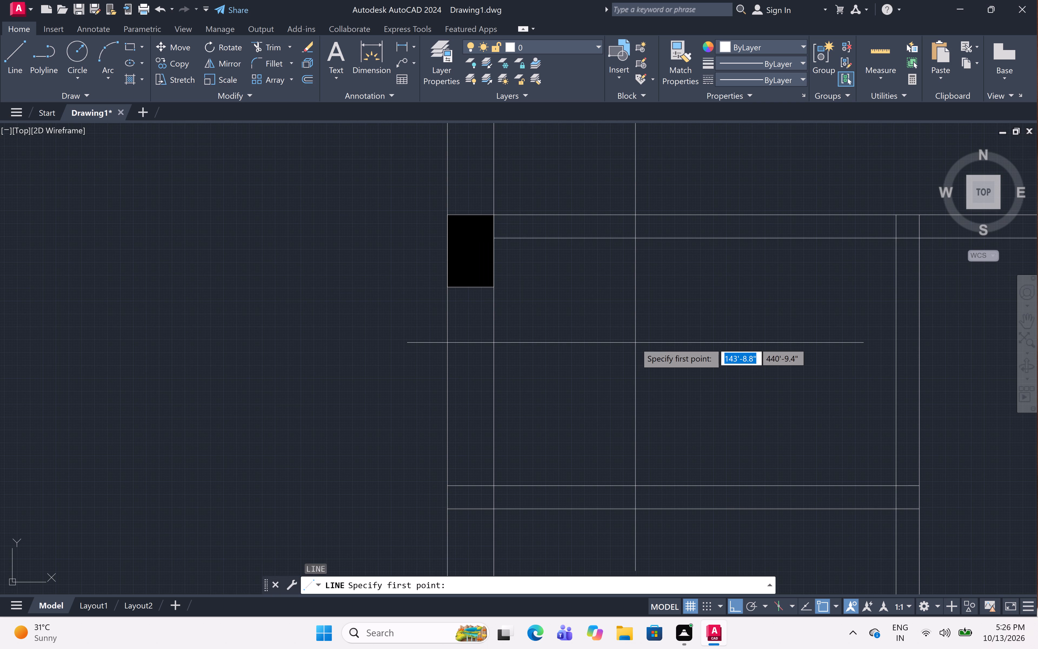
{"action": "left_click", "coordinate": [448, 303]}
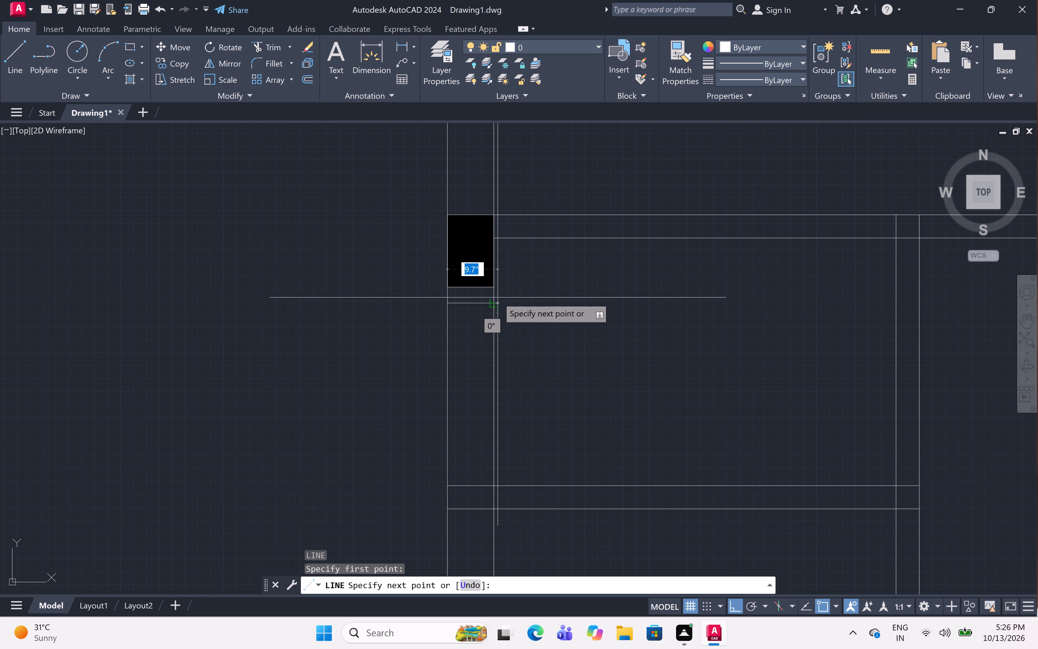
{"action": "left_click", "coordinate": [493, 305]}
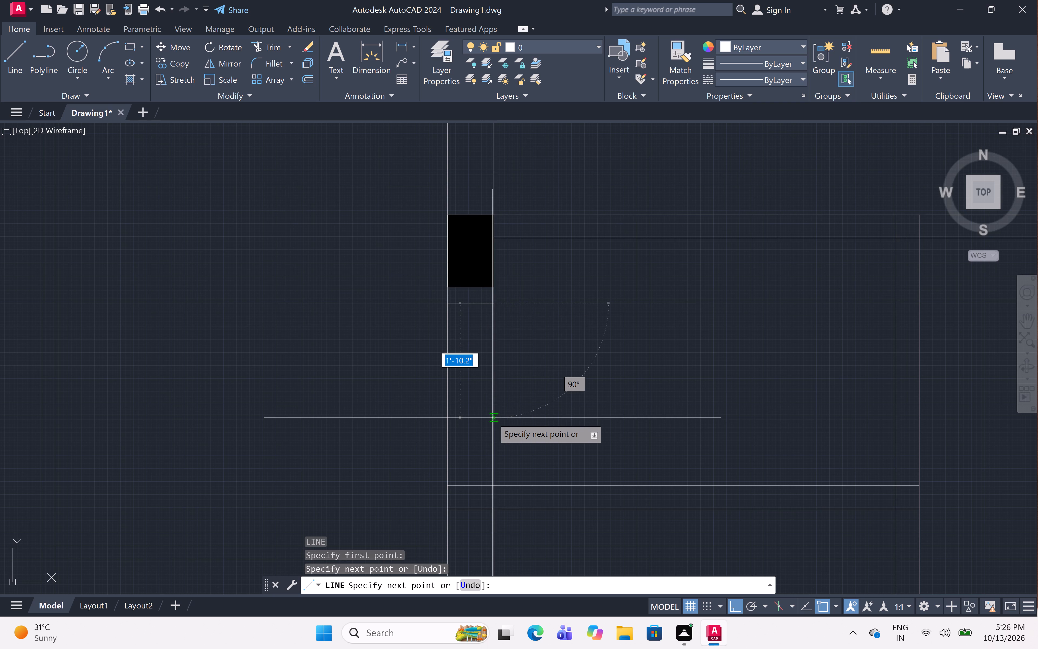
{"action": "type", "text": "2'"}
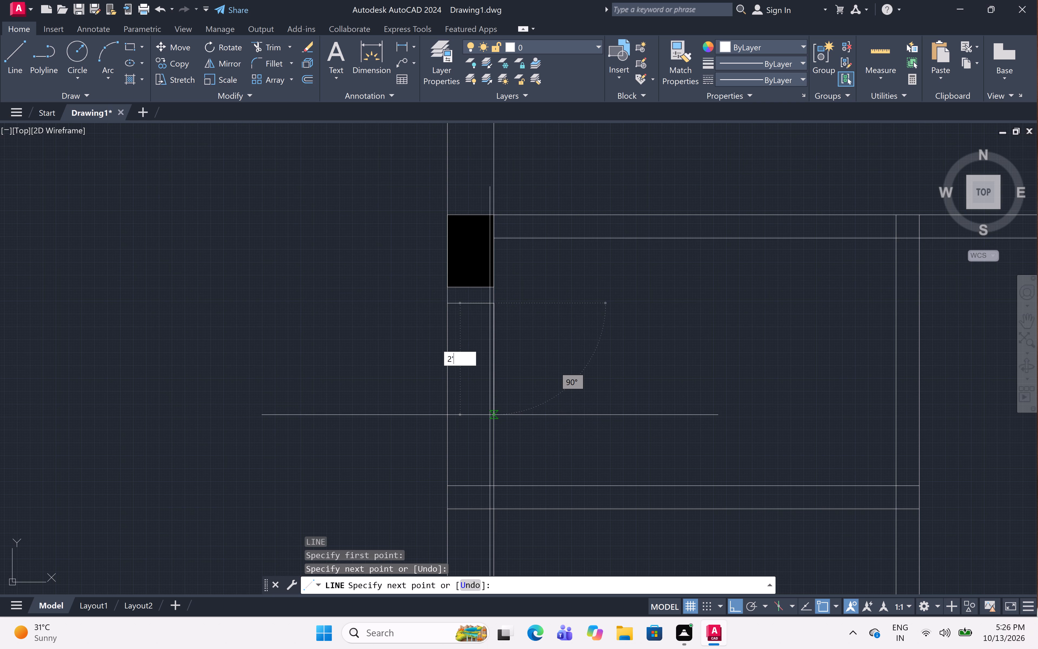
{"action": "key", "text": "space"}
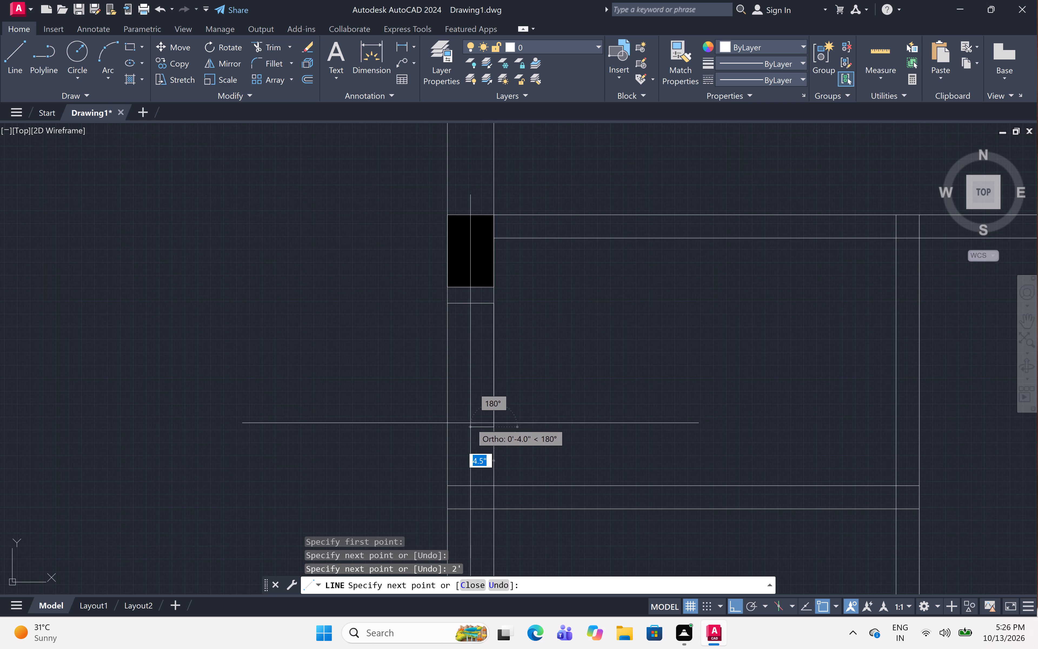
{"action": "left_click", "coordinate": [446, 430]}
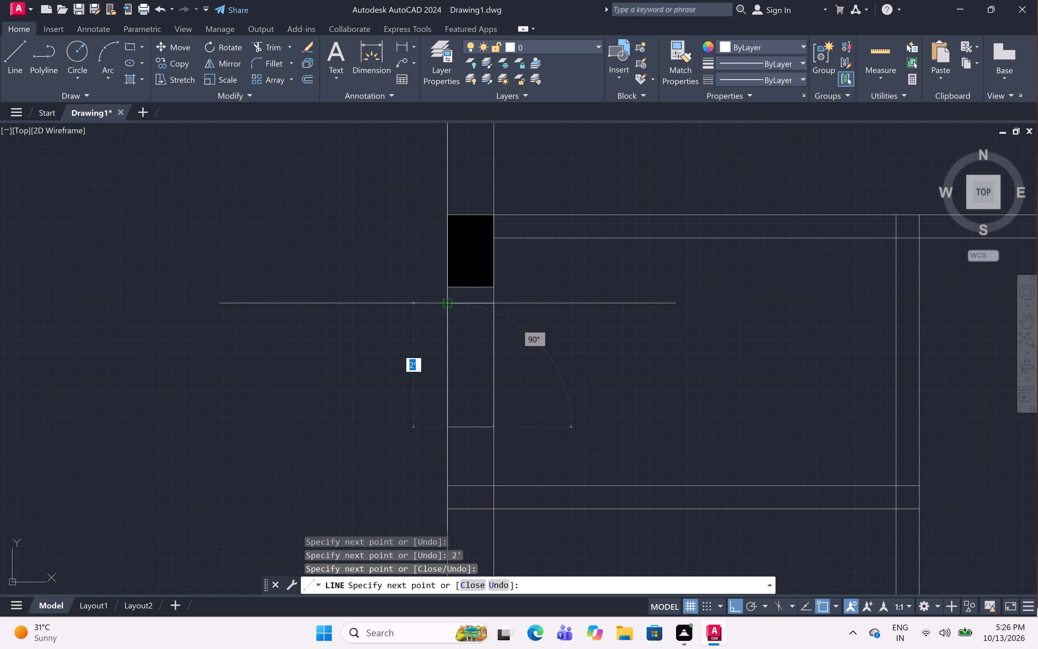
{"action": "left_click", "coordinate": [446, 304]}
{"action": "key", "text": "Escape"}
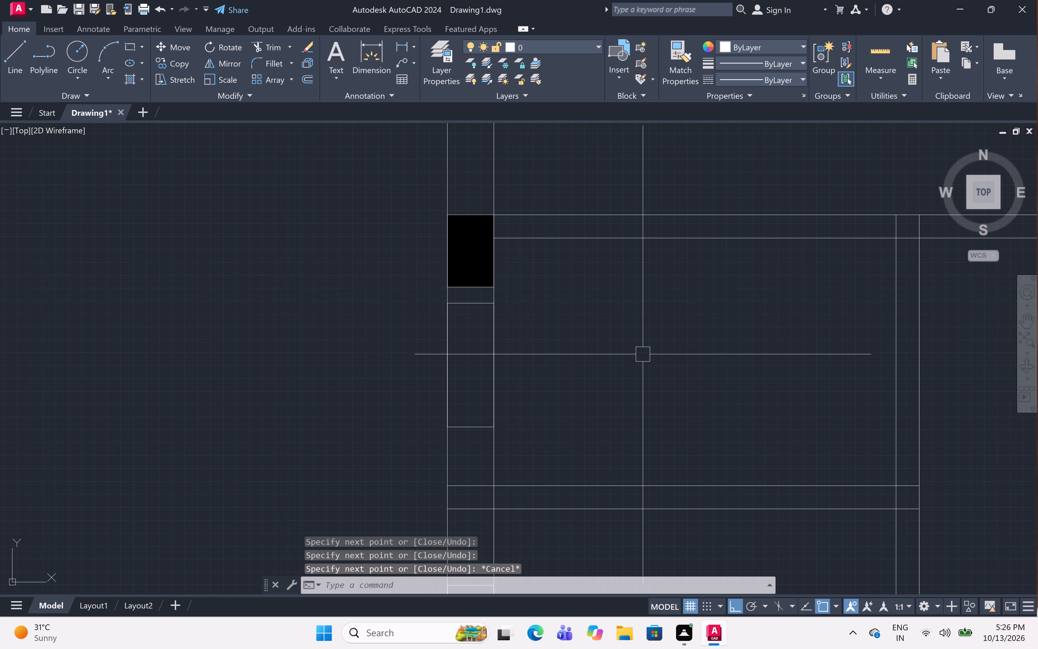
Draw a 4' by 9" rectangle with lines in the bottom outer wall, slightly left of the middle black block.
{"action": "scroll", "coordinate": [636, 349], "scroll_direction": "down", "scroll_amount": 4}
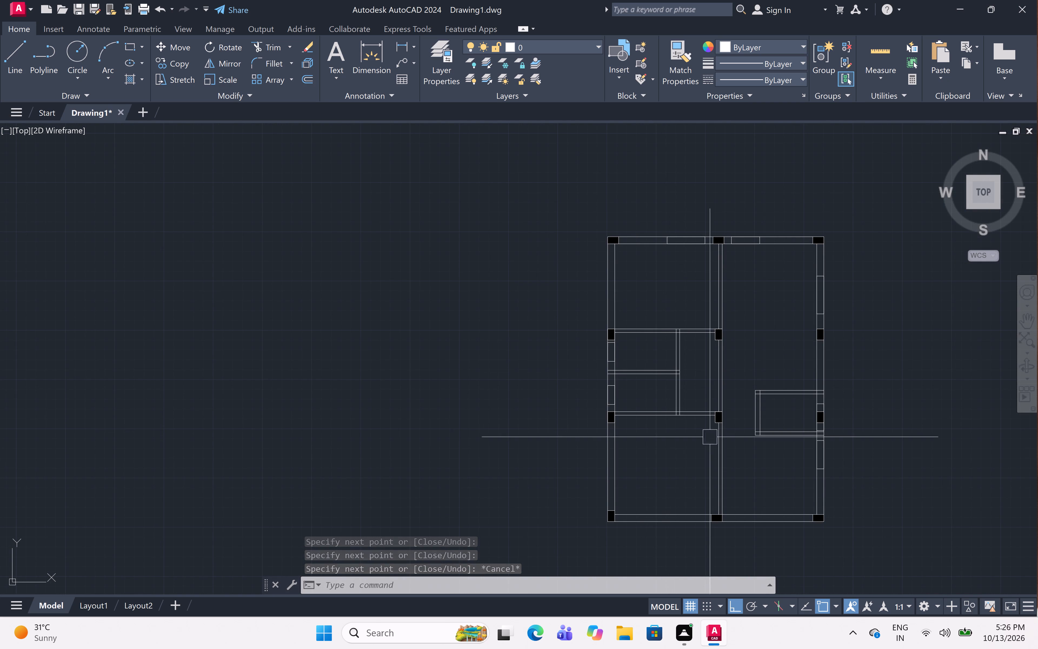
{"action": "scroll", "coordinate": [707, 534], "scroll_direction": "up", "scroll_amount": 1}
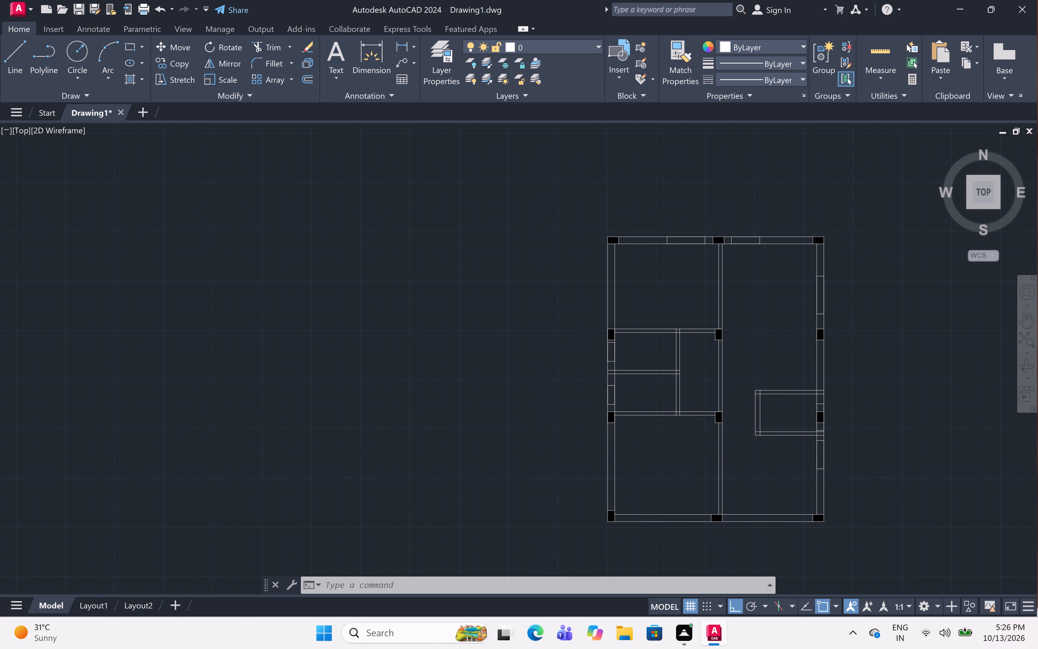
{"action": "scroll", "coordinate": [708, 534], "scroll_direction": "up", "scroll_amount": 3}
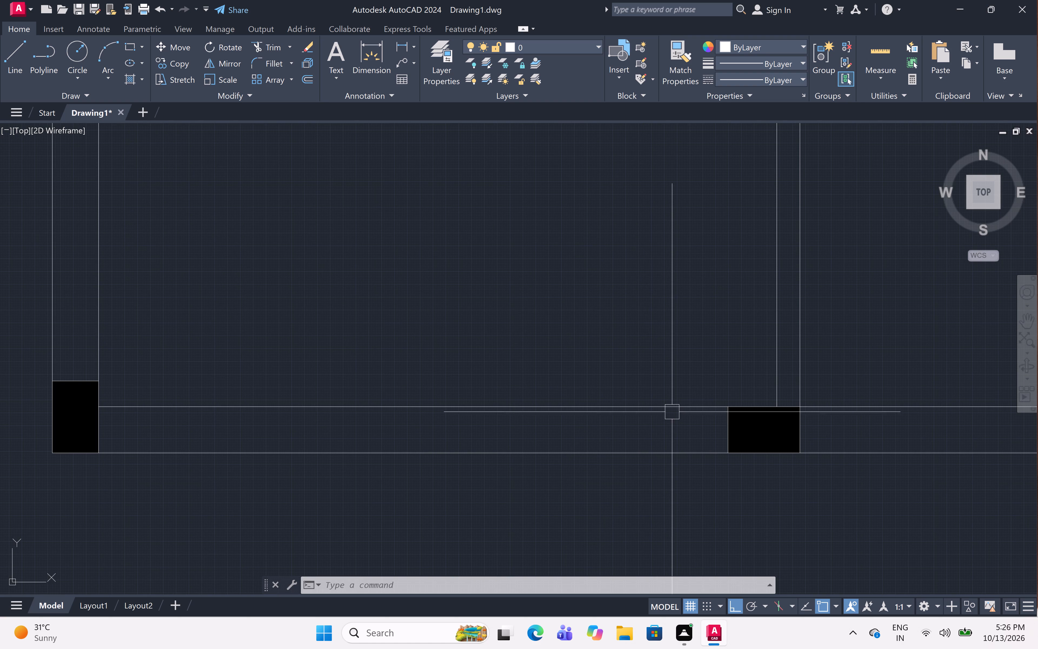
{"action": "type", "text": "l"}
{"action": "key", "text": "space"}
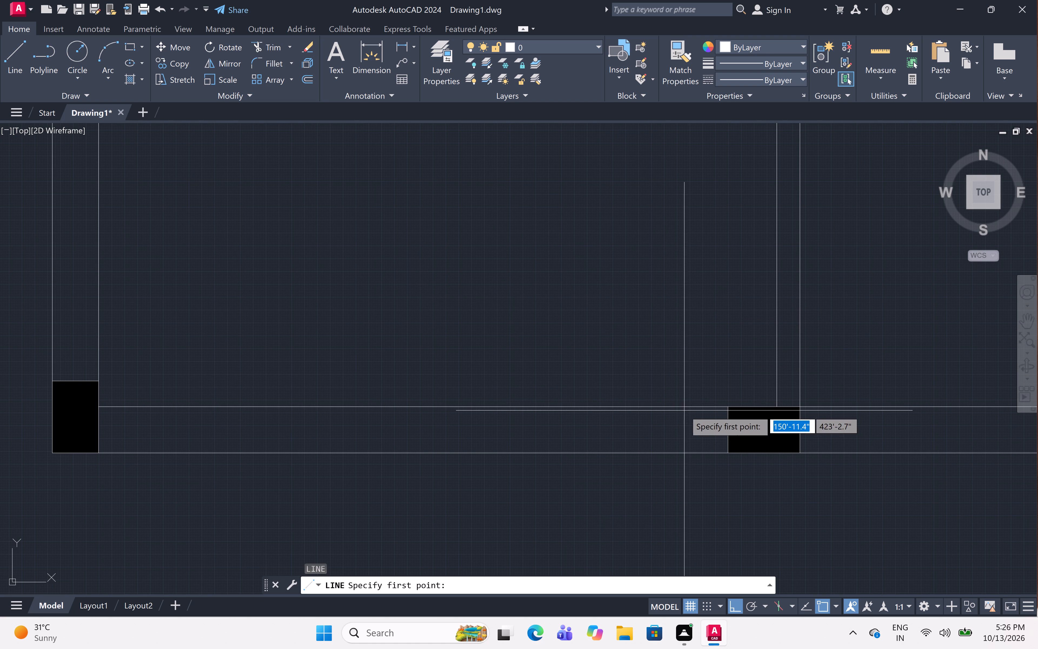
{"action": "left_click", "coordinate": [696, 407]}
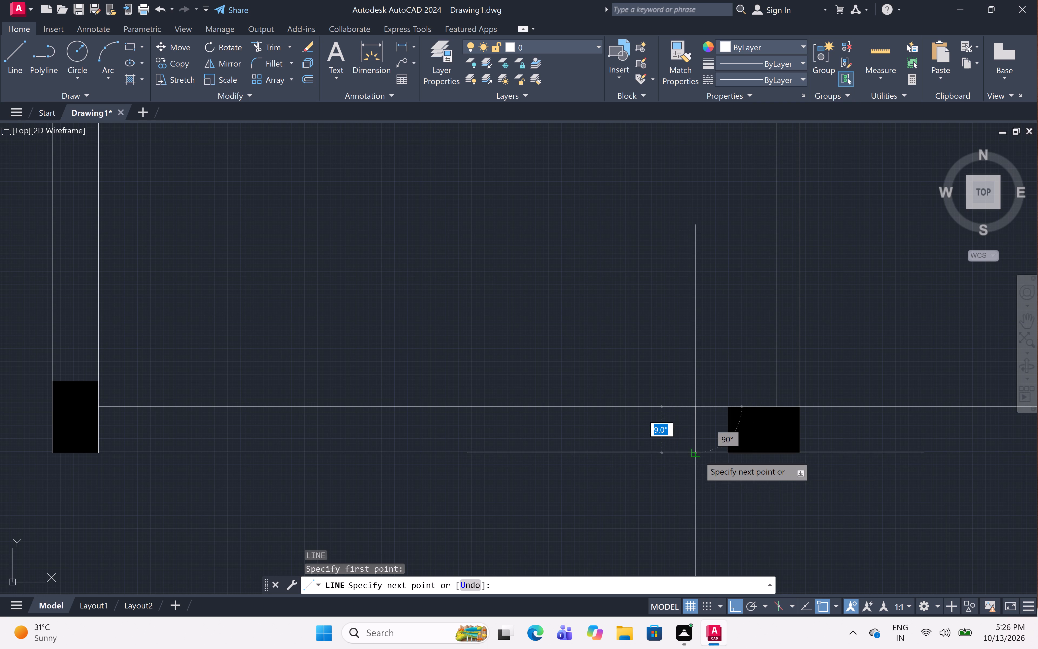
{"action": "left_click", "coordinate": [698, 456]}
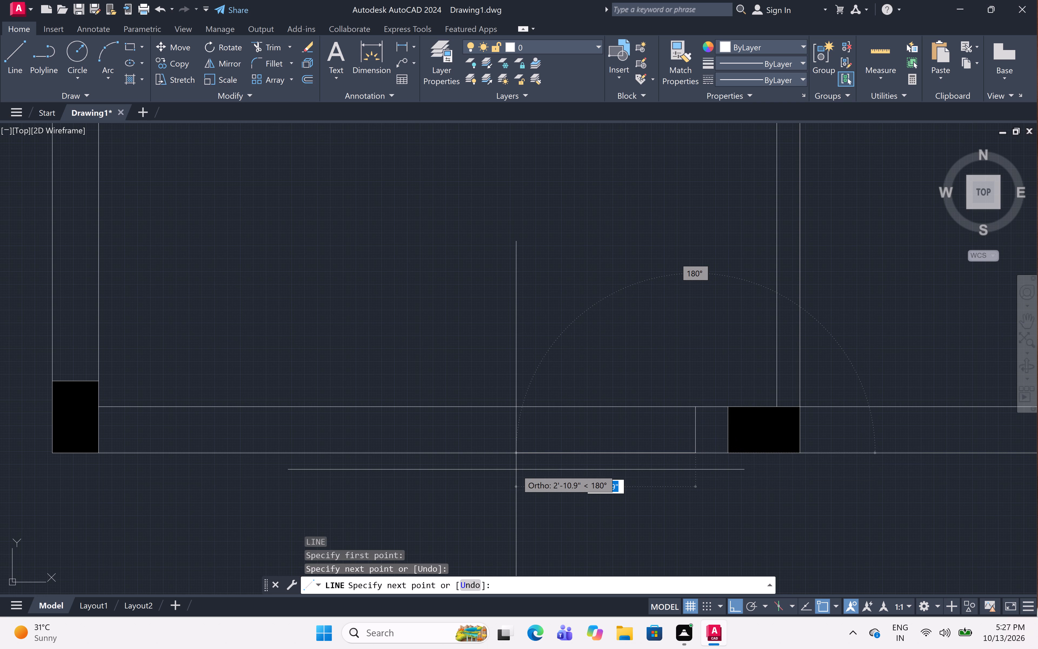
{"action": "type", "text": "4'"}
{"action": "key", "text": "space"}
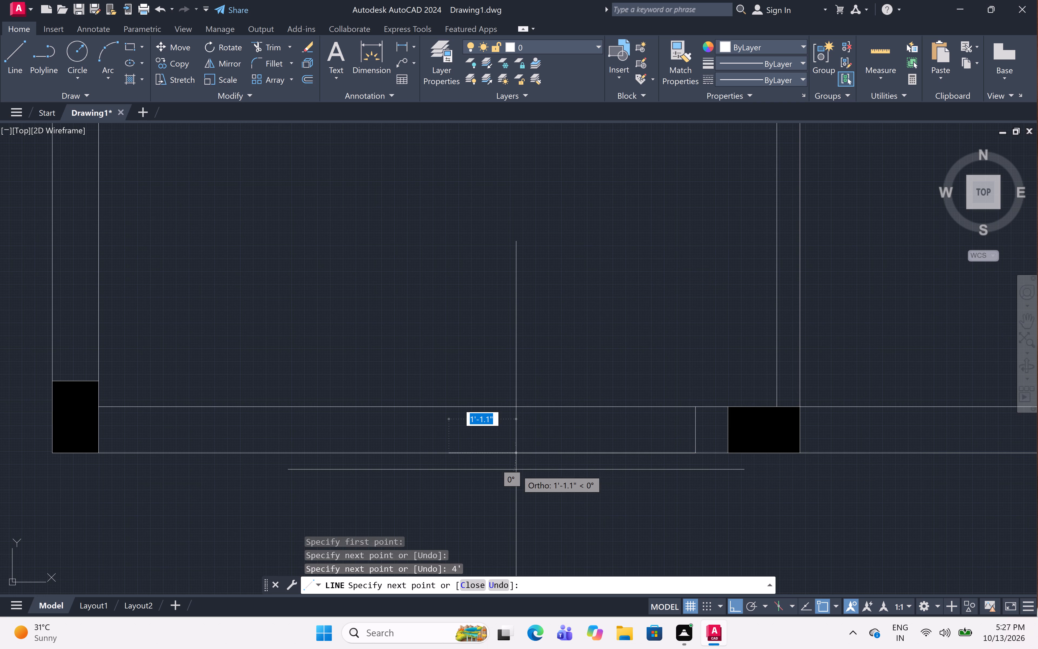
{"action": "left_click", "coordinate": [449, 406]}
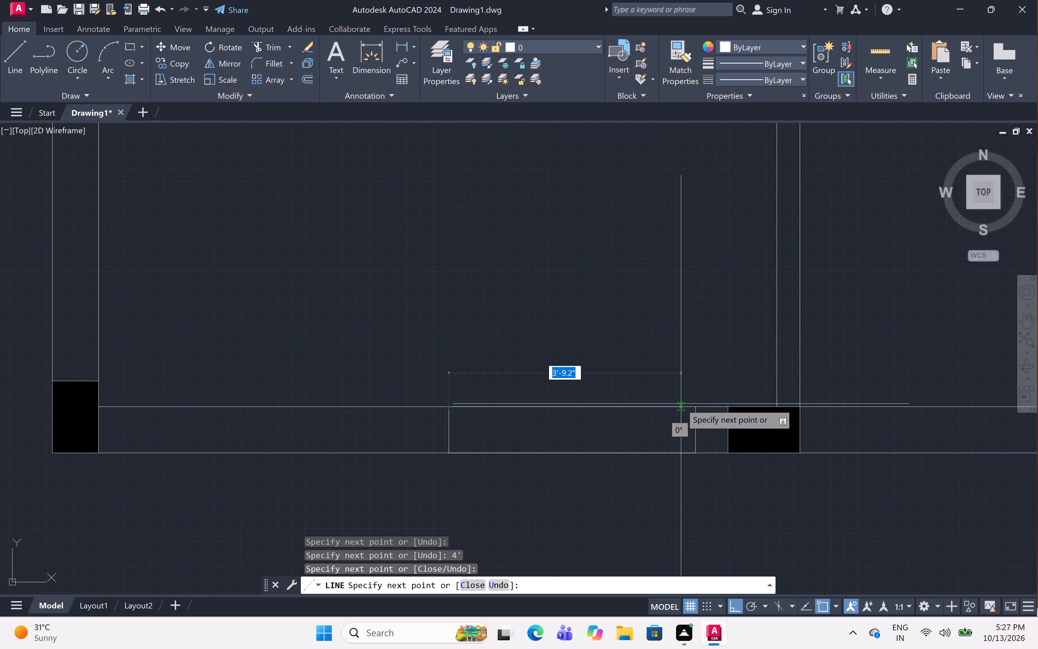
{"action": "left_click", "coordinate": [697, 406]}
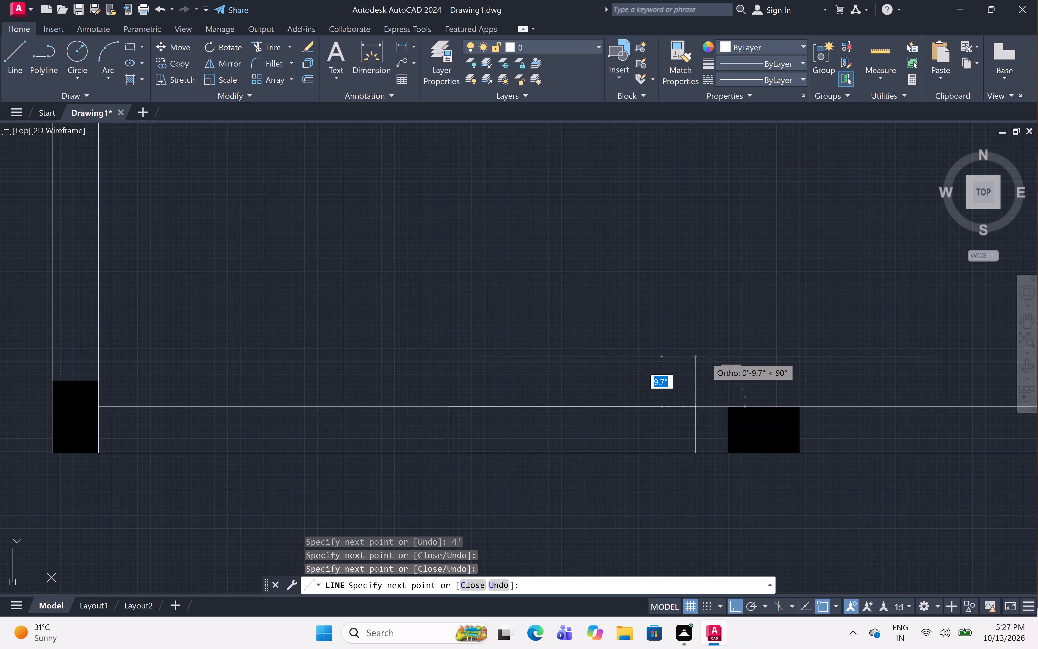
{"action": "key", "text": "Escape"}
Offset both long edges of the 4' opening in the top wall inward by 3.5".
{"action": "scroll", "coordinate": [705, 355], "scroll_direction": "down", "scroll_amount": 4}
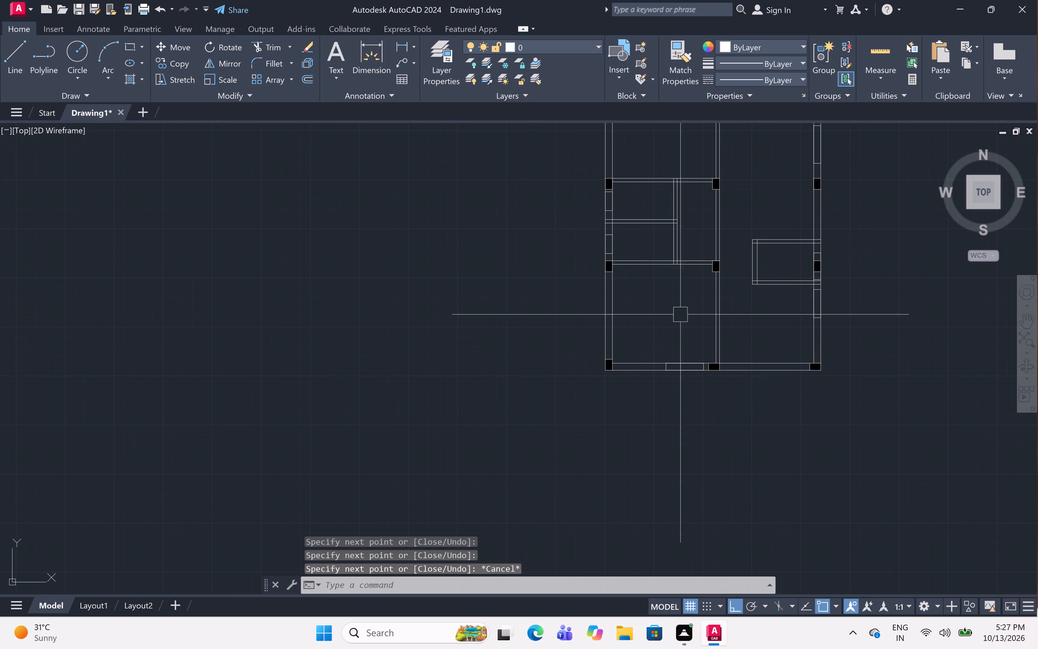
{"action": "middle_click_drag", "start_coordinate": [680, 314], "coordinate": [658, 445]}
{"action": "scroll", "coordinate": [657, 391], "scroll_direction": "down", "scroll_amount": 1}
{"action": "scroll", "coordinate": [650, 284], "scroll_direction": "up", "scroll_amount": 3}
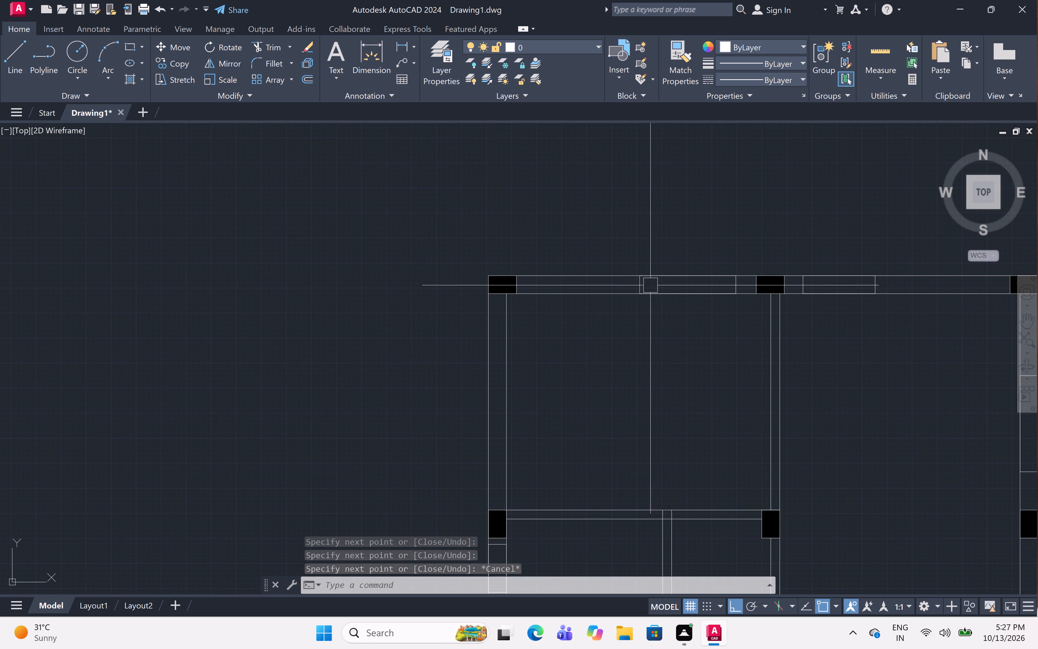
{"action": "scroll", "coordinate": [641, 335], "scroll_direction": "up", "scroll_amount": 1}
{"action": "scroll", "coordinate": [694, 282], "scroll_direction": "up", "scroll_amount": 1}
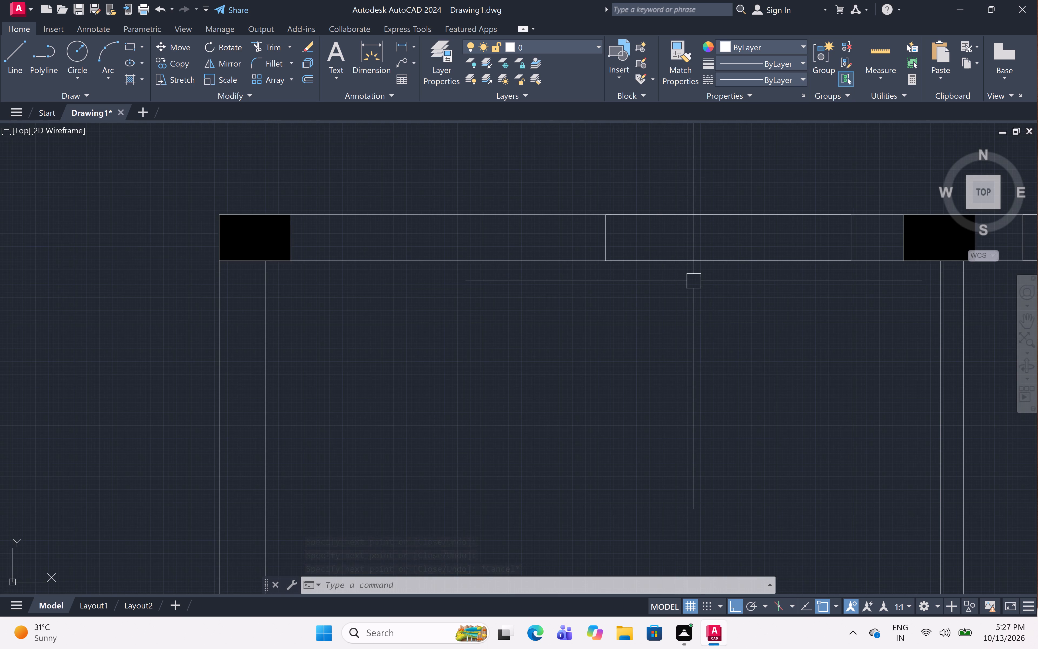
{"action": "type", "text": "off 3.5"}
{"action": "key", "text": "shift+quotedbl"}
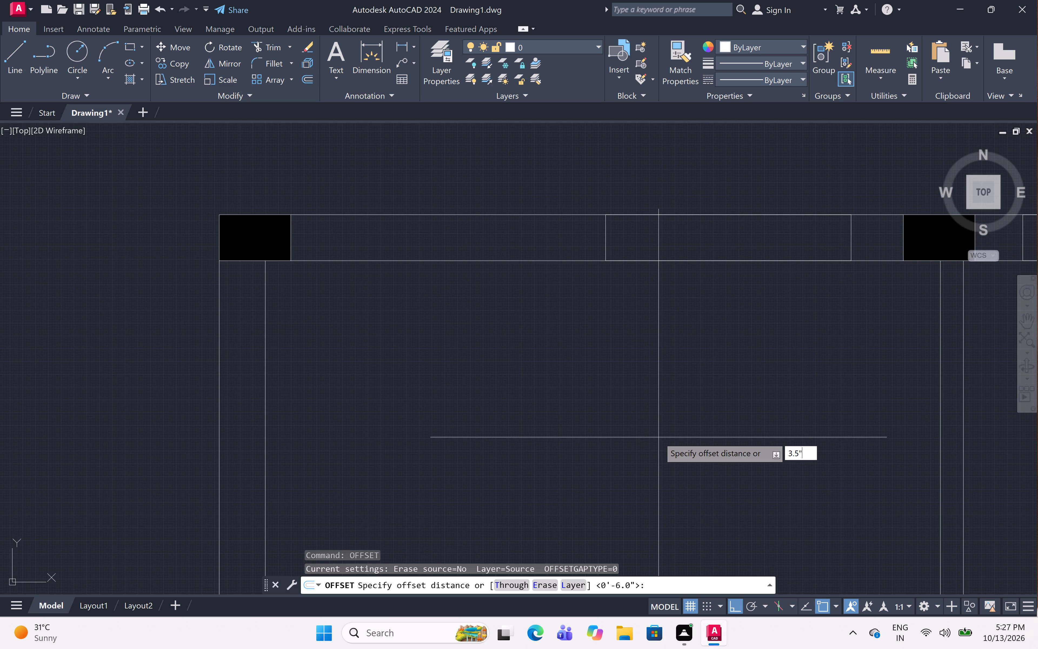
{"action": "key", "text": "space"}
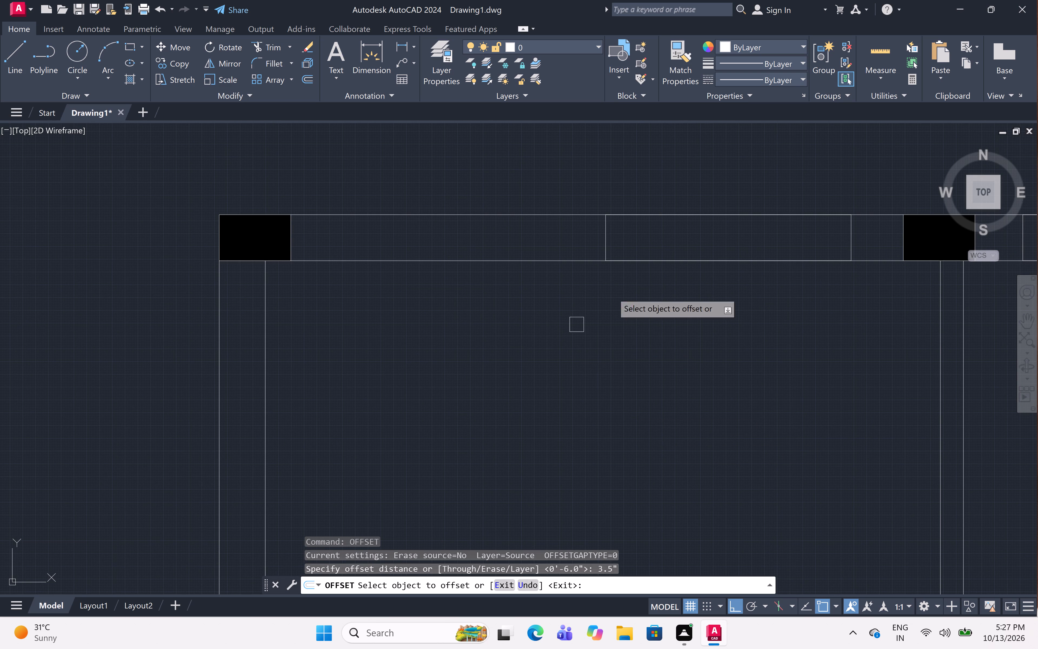
{"action": "middle_click_drag", "start_coordinate": [684, 316], "coordinate": [613, 332]}
{"action": "middle_click_drag", "start_coordinate": [701, 288], "coordinate": [584, 340]}
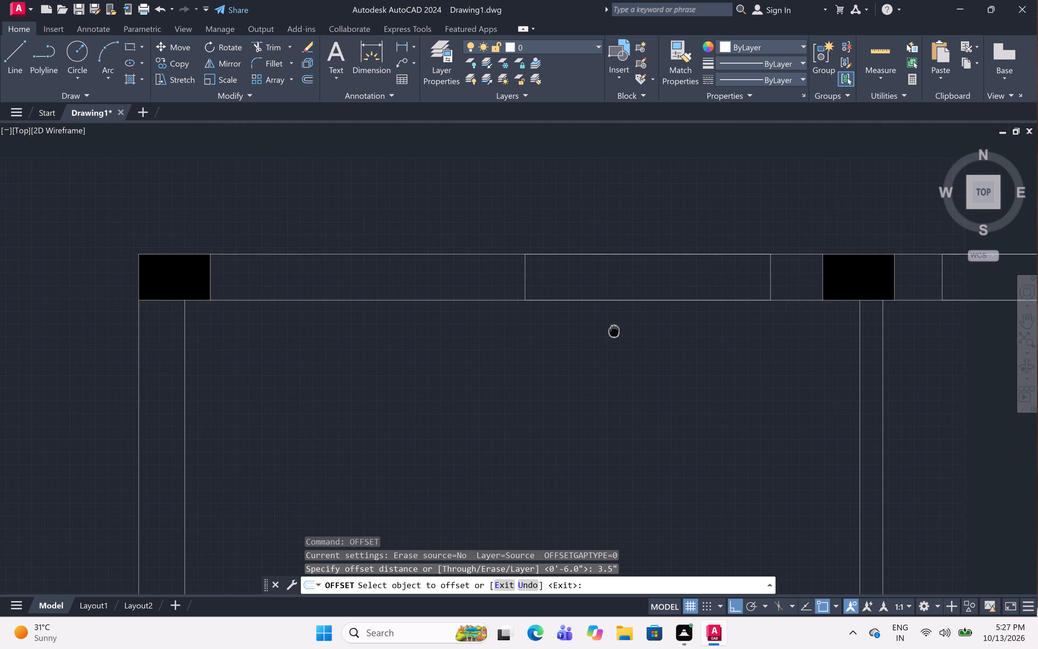
{"action": "middle_click_drag", "start_coordinate": [584, 340], "coordinate": [551, 348]}
{"action": "left_click", "coordinate": [601, 274]}
{"action": "left_click", "coordinate": [601, 328]}
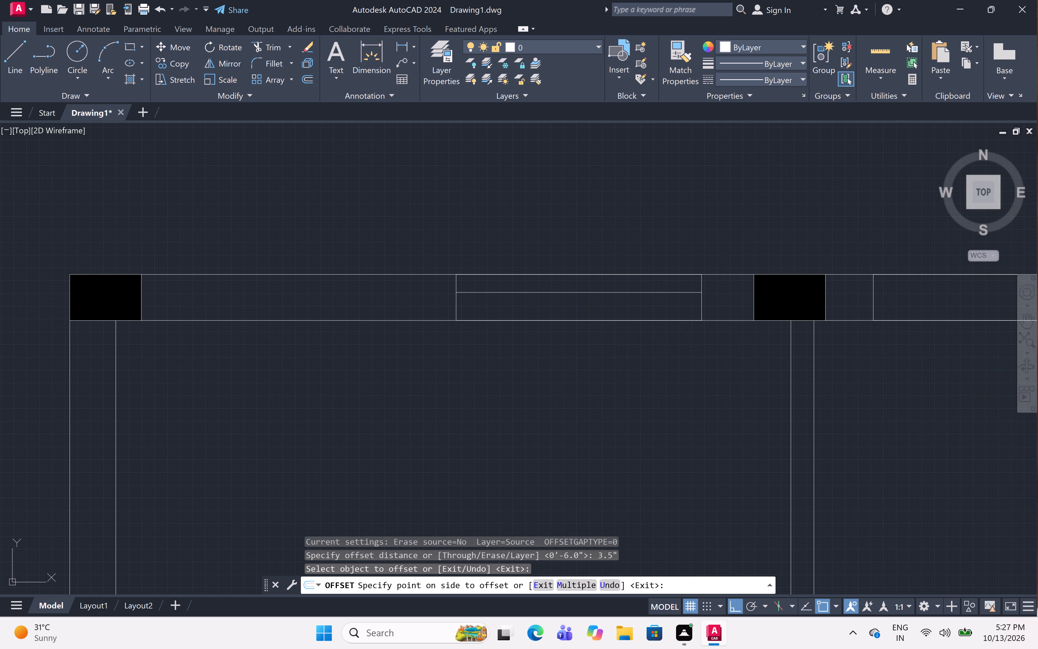
{"action": "left_click", "coordinate": [603, 322]}
{"action": "left_click", "coordinate": [583, 273]}
Offset both long edges of the 3' opening in the top wall, right of the middle block, inward by 3.5".
{"action": "scroll", "coordinate": [587, 226], "scroll_direction": "down", "scroll_amount": 3}
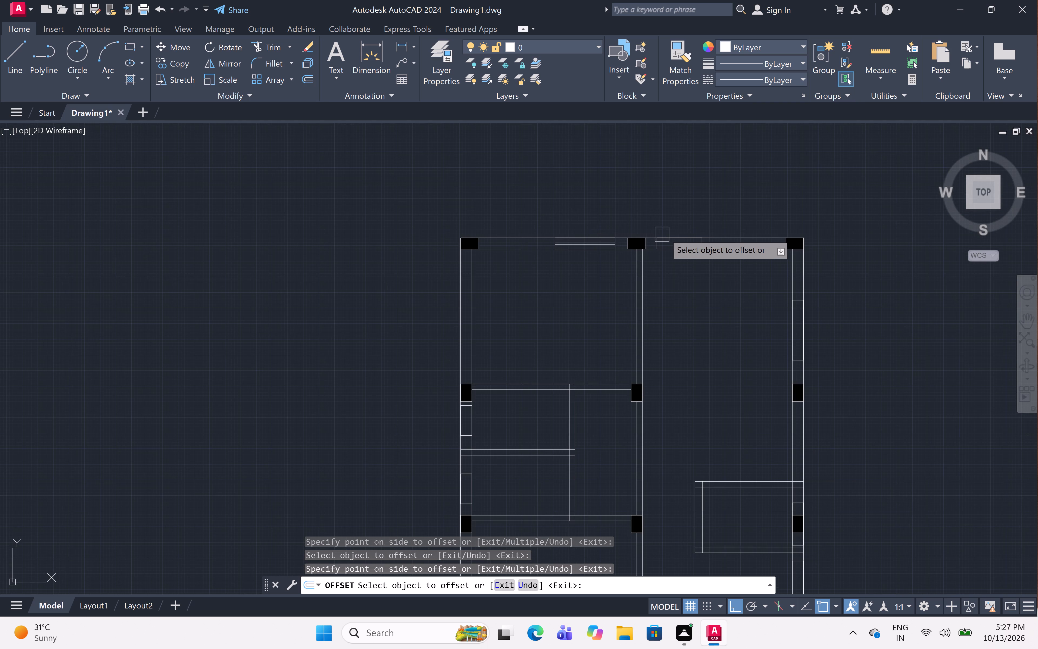
{"action": "scroll", "coordinate": [697, 229], "scroll_direction": "up", "scroll_amount": 4}
{"action": "left_click", "coordinate": [654, 280]}
{"action": "left_click", "coordinate": [632, 366]}
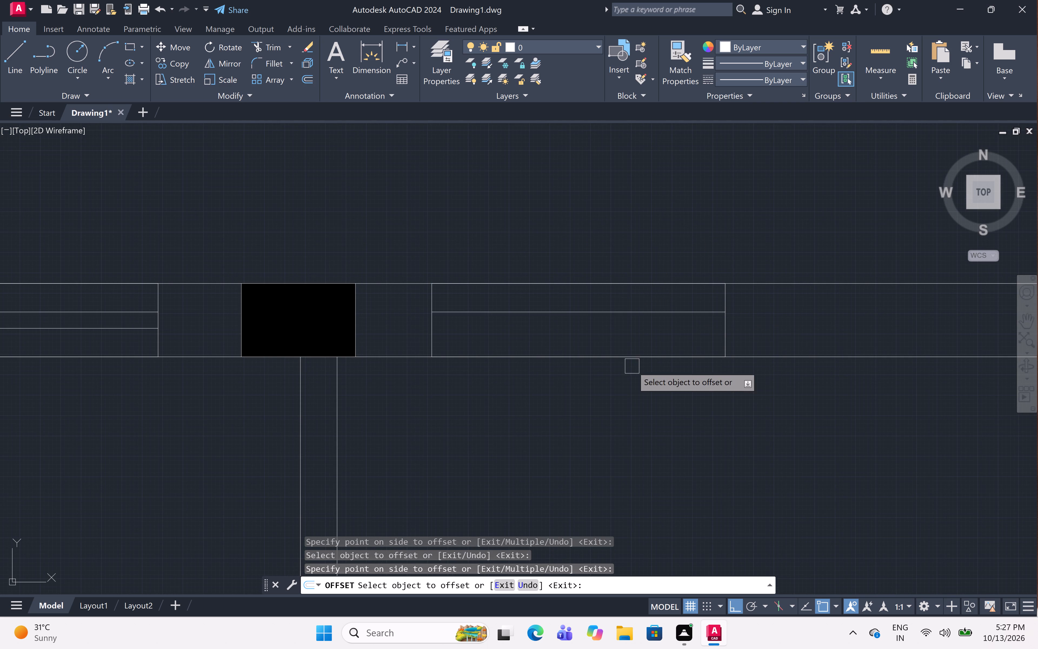
{"action": "left_click", "coordinate": [633, 360]}
{"action": "left_click", "coordinate": [609, 284]}
Offset both long edges of the 4' opening in the right outer wall, above the second block, inward by 3.5".
{"action": "scroll", "coordinate": [612, 253], "scroll_direction": "down", "scroll_amount": 6}
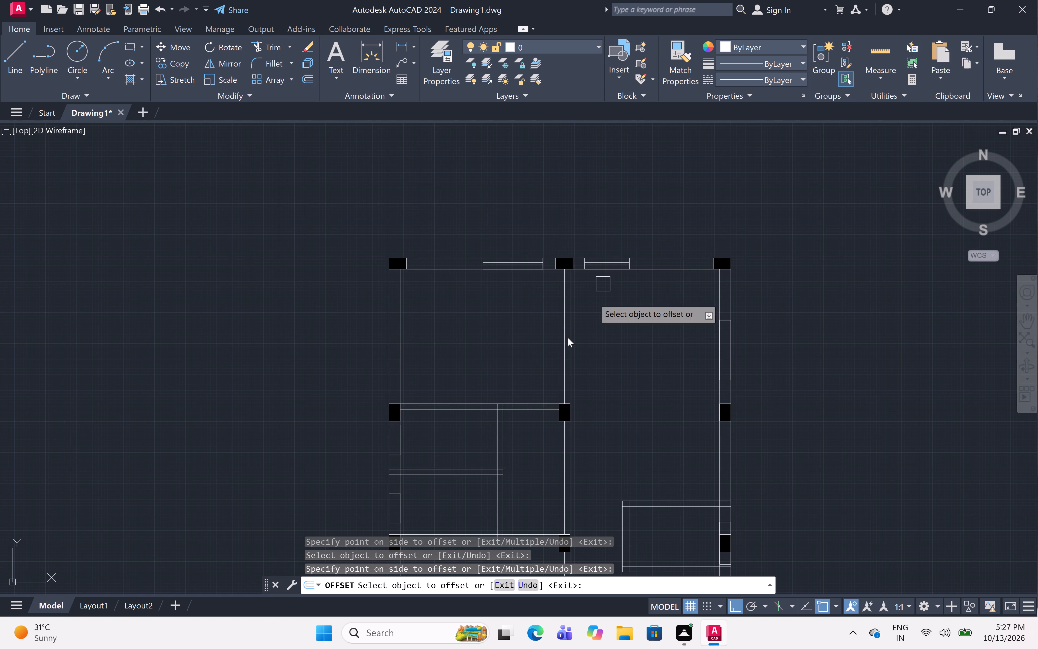
{"action": "scroll", "coordinate": [744, 382], "scroll_direction": "up", "scroll_amount": 3}
{"action": "scroll", "coordinate": [698, 233], "scroll_direction": "down", "scroll_amount": 1}
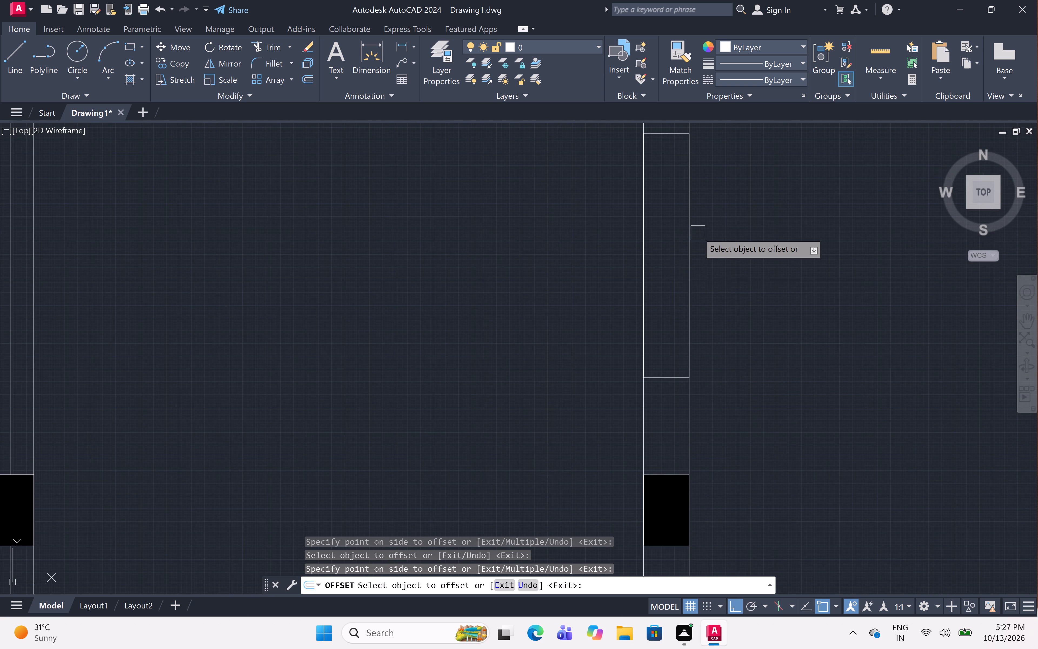
{"action": "middle_click_drag", "start_coordinate": [716, 226], "coordinate": [718, 284]}
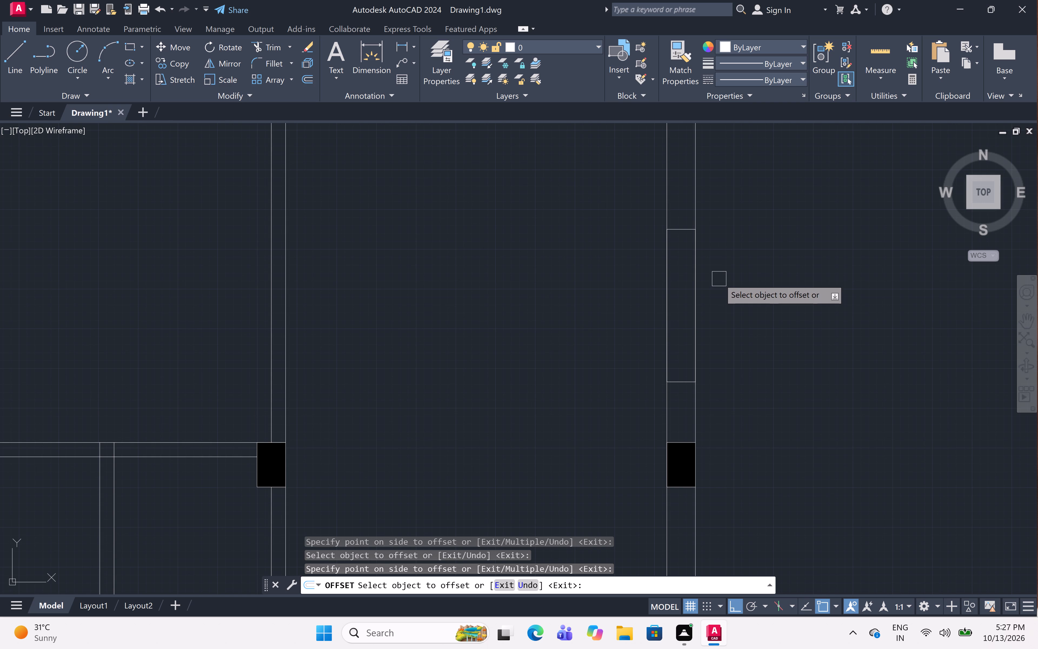
{"action": "left_click", "coordinate": [698, 283]}
{"action": "left_click", "coordinate": [623, 297]}
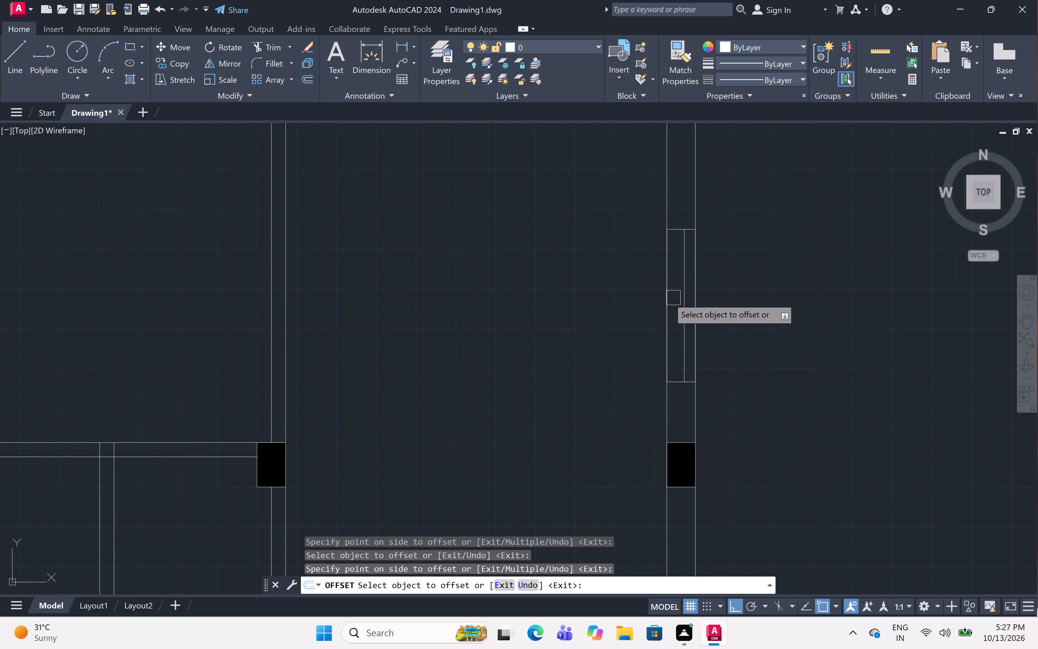
{"action": "left_click", "coordinate": [665, 299]}
{"action": "left_click", "coordinate": [741, 282]}
Offset the inner and outer wall-face edges of the two 10" openings below and above the right wall's third block inward by 3.5".
{"action": "scroll", "coordinate": [733, 258], "scroll_direction": "down", "scroll_amount": 6}
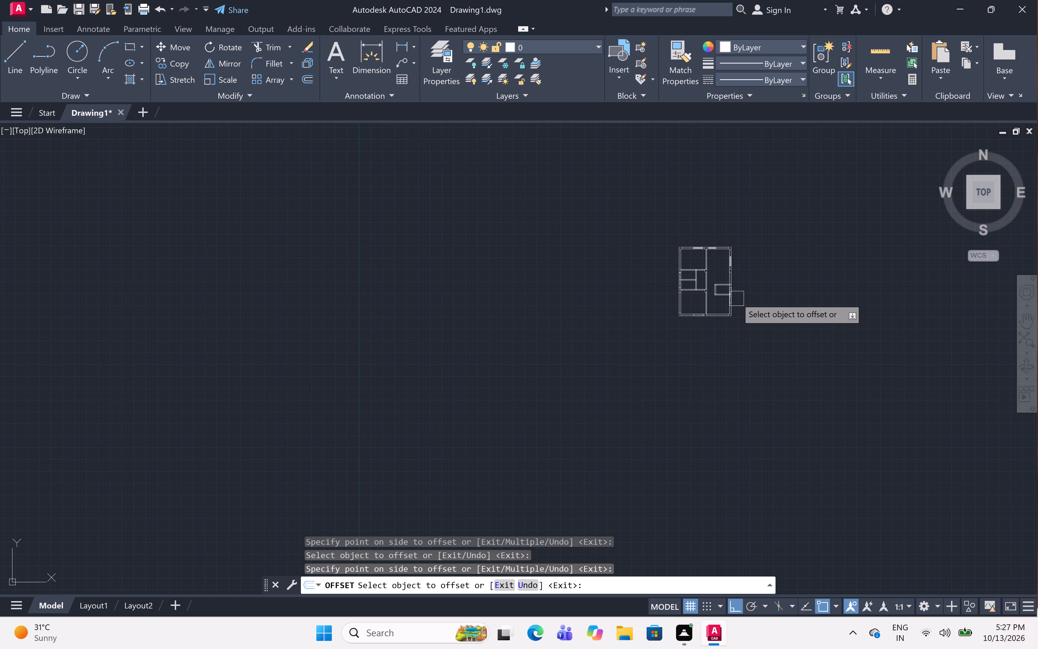
{"action": "scroll", "coordinate": [735, 289], "scroll_direction": "up", "scroll_amount": 5}
{"action": "scroll", "coordinate": [678, 322], "scroll_direction": "up", "scroll_amount": 2}
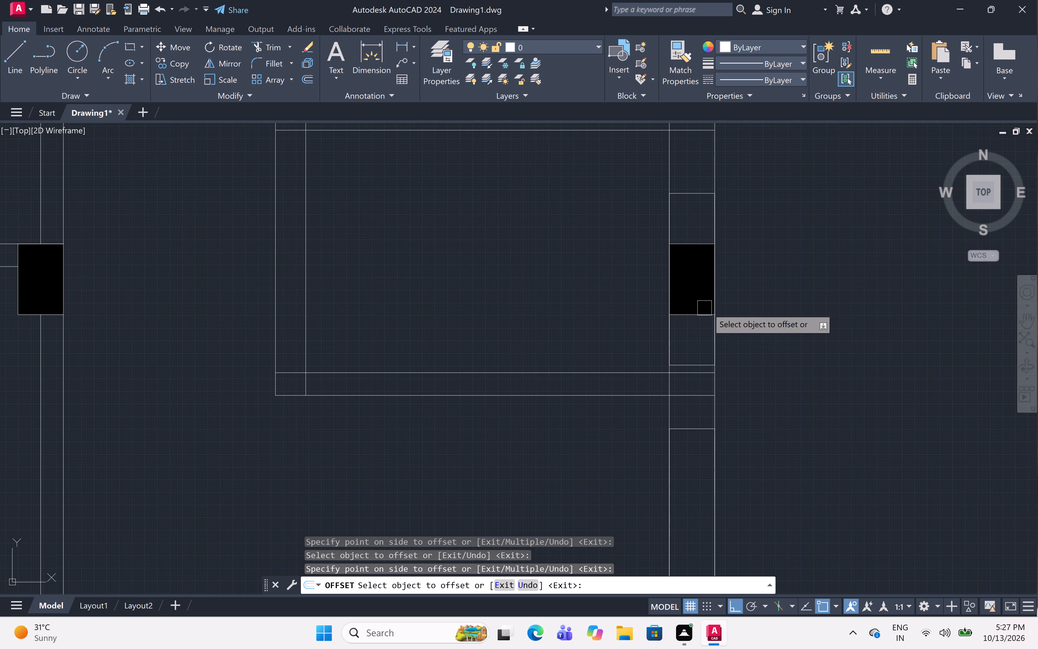
{"action": "left_click", "coordinate": [718, 336]}
{"action": "left_click", "coordinate": [648, 354]}
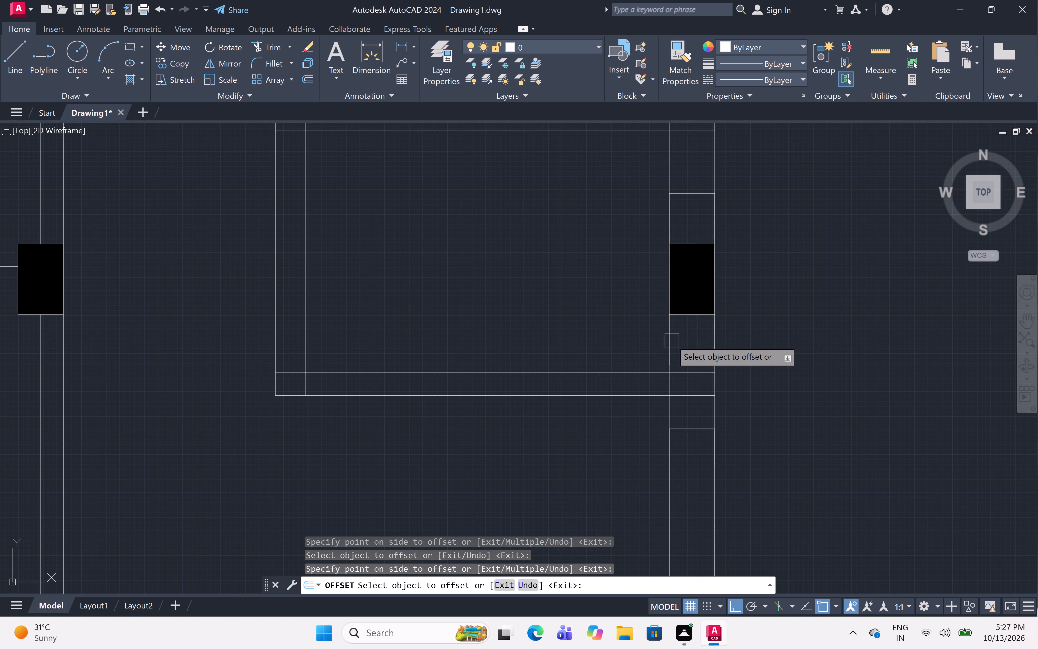
{"action": "left_click", "coordinate": [672, 341]}
{"action": "left_click", "coordinate": [753, 331]}
{"action": "left_click", "coordinate": [714, 221]}
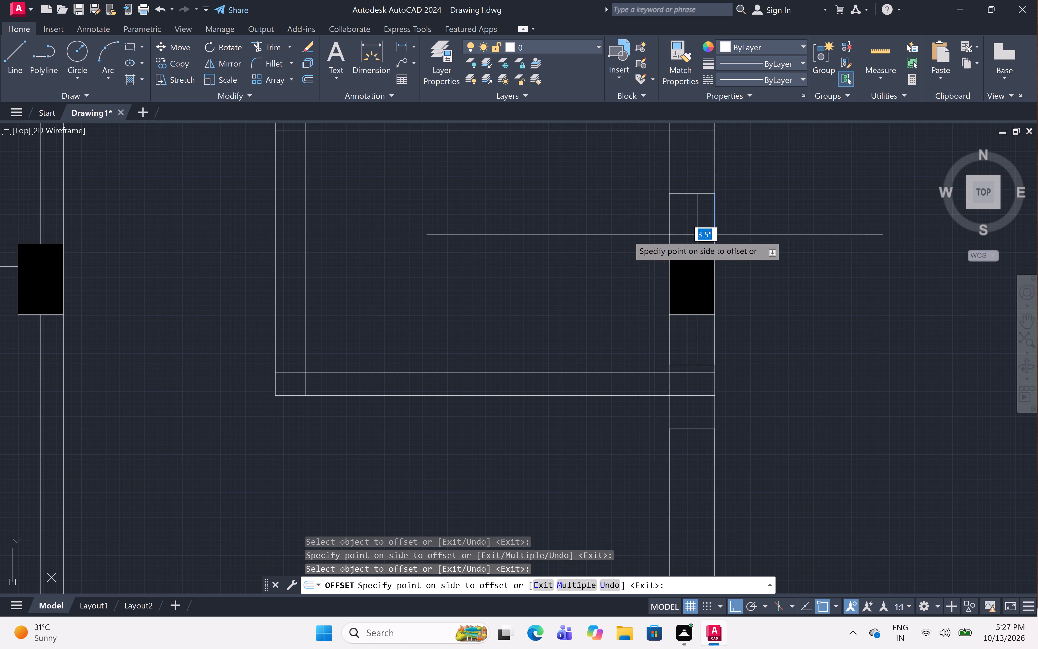
{"action": "left_click", "coordinate": [623, 235]}
{"action": "left_click", "coordinate": [669, 220]}
{"action": "left_click", "coordinate": [705, 217]}
Offset both long edges of the 3' opening in the right outer wall, below the attached small room, inward by 3.5".
{"action": "scroll", "coordinate": [717, 122], "scroll_direction": "down", "scroll_amount": 2}
{"action": "scroll", "coordinate": [713, 412], "scroll_direction": "up", "scroll_amount": 1}
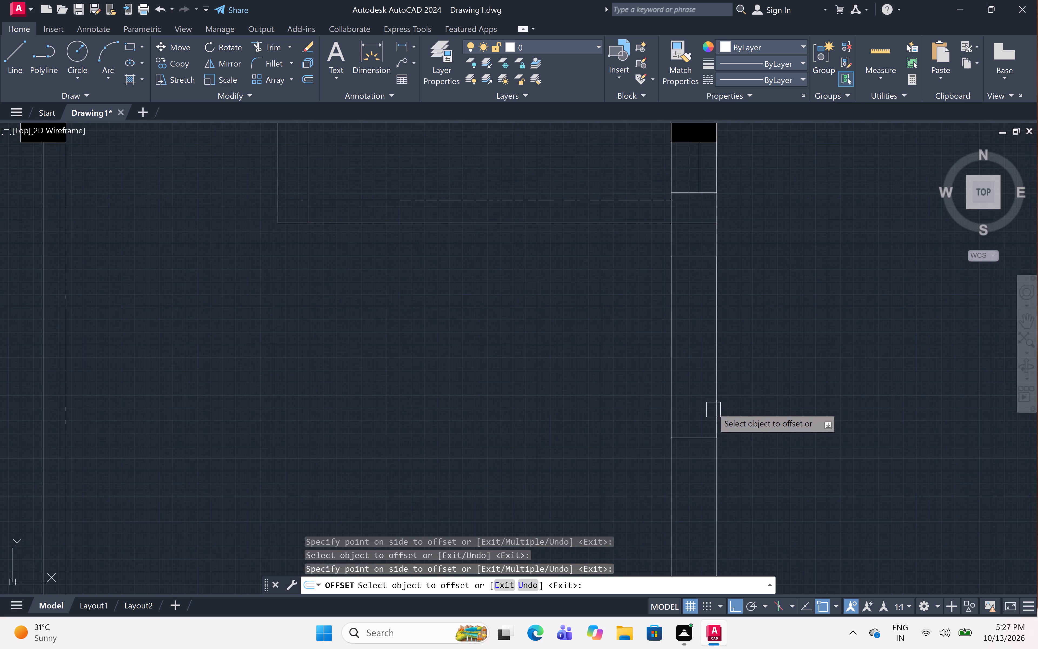
{"action": "scroll", "coordinate": [725, 419], "scroll_direction": "up", "scroll_amount": 1}
{"action": "left_click", "coordinate": [713, 362]}
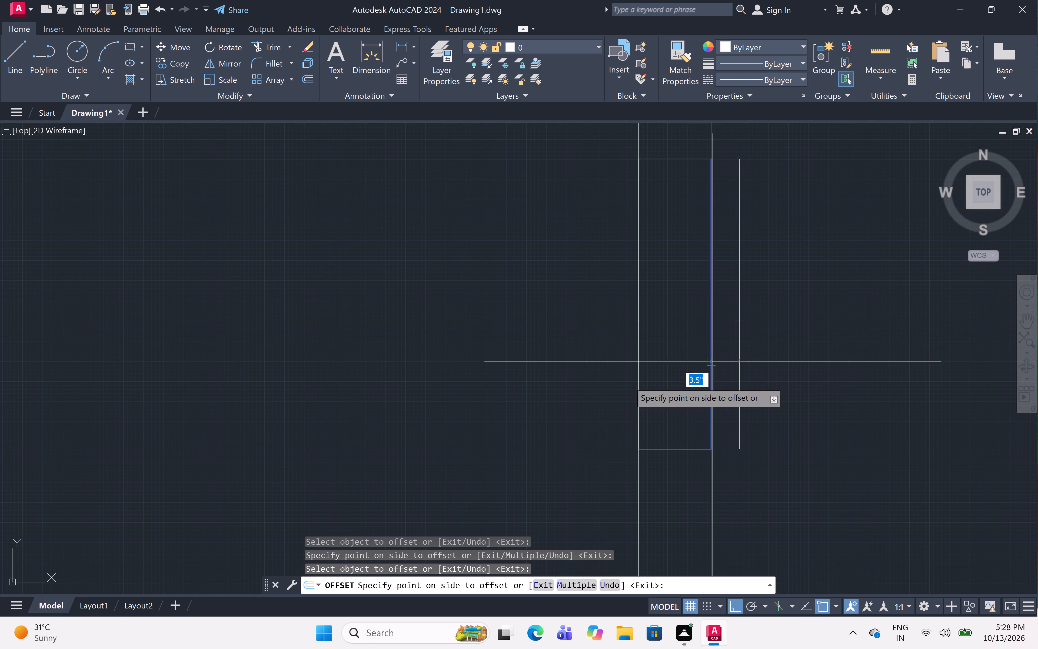
{"action": "left_click", "coordinate": [598, 390]}
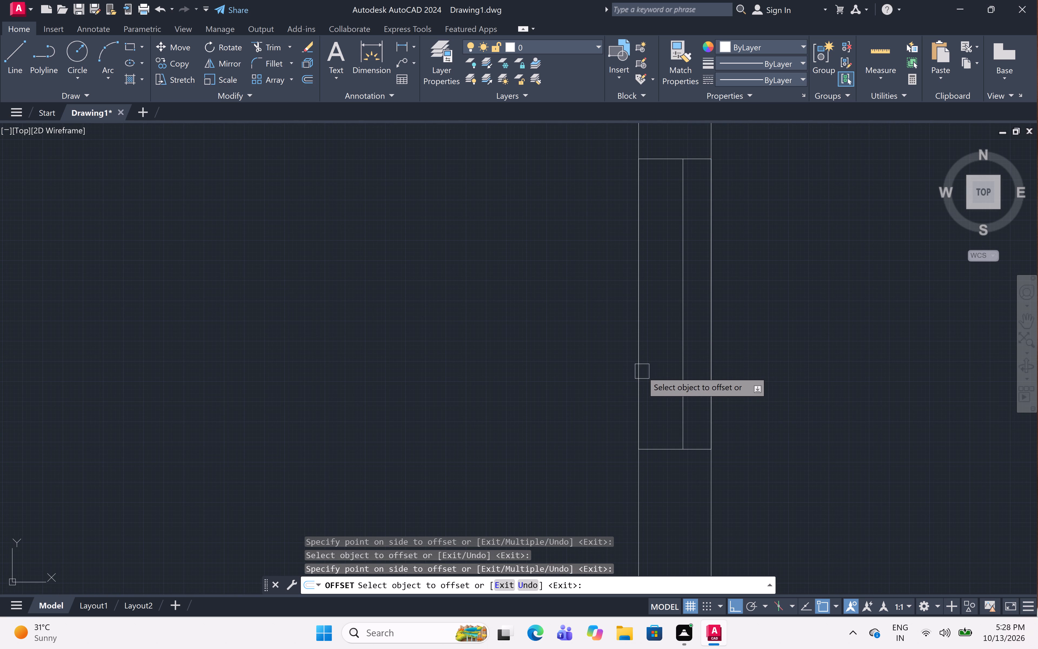
{"action": "left_click", "coordinate": [641, 371]}
{"action": "left_click", "coordinate": [723, 367]}
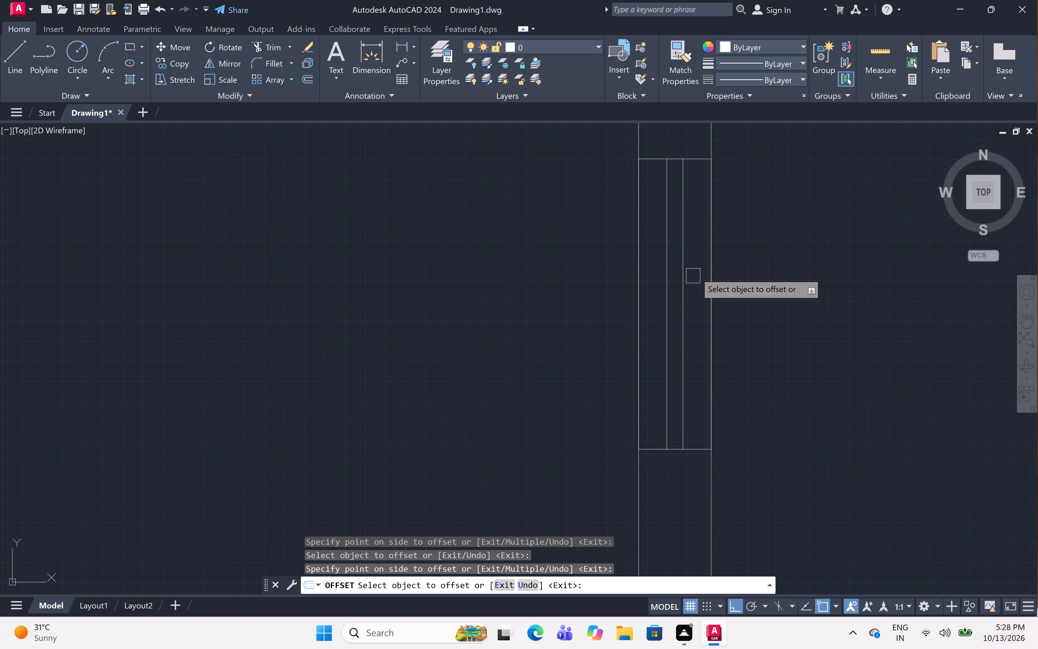
Offset both long edges of the 4' opening in the bottom outer wall inward by 3.5".
{"action": "scroll", "coordinate": [669, 219], "scroll_direction": "down", "scroll_amount": 4}
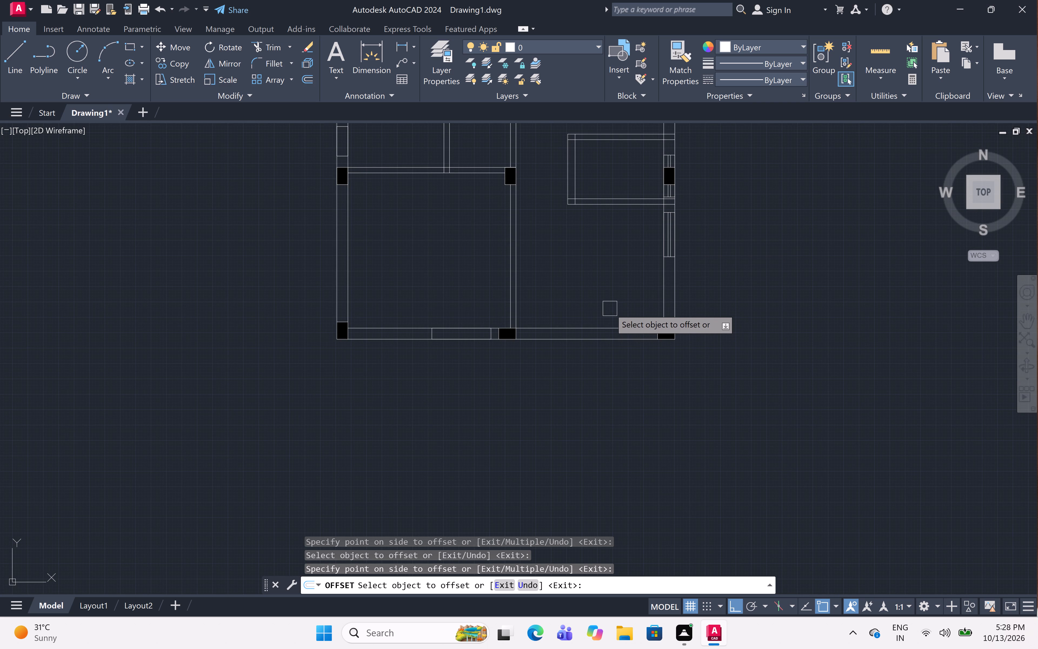
{"action": "scroll", "coordinate": [440, 334], "scroll_direction": "up", "scroll_amount": 3}
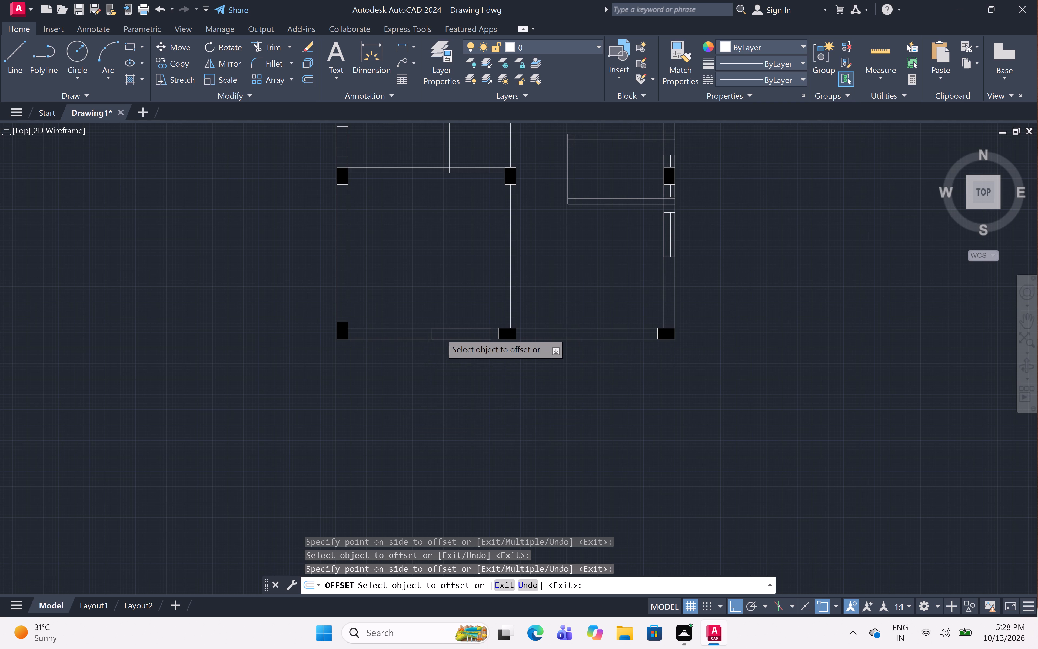
{"action": "scroll", "coordinate": [440, 333], "scroll_direction": "up", "scroll_amount": 2}
{"action": "scroll", "coordinate": [511, 372], "scroll_direction": "down", "scroll_amount": 1}
{"action": "left_click", "coordinate": [526, 383]}
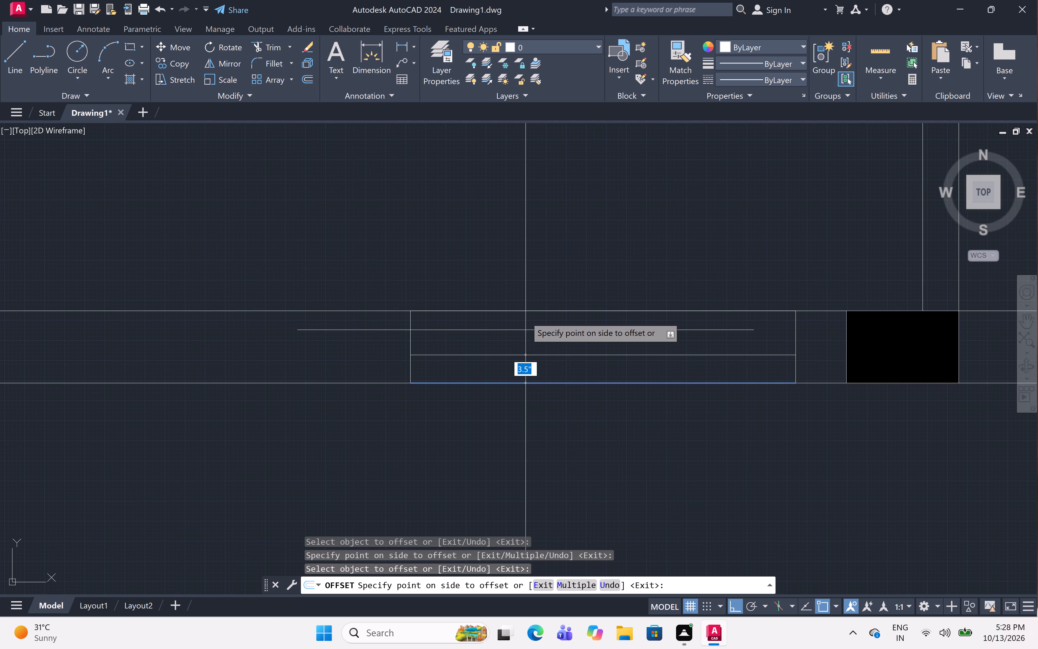
{"action": "left_click", "coordinate": [530, 267]}
{"action": "left_click", "coordinate": [526, 322]}
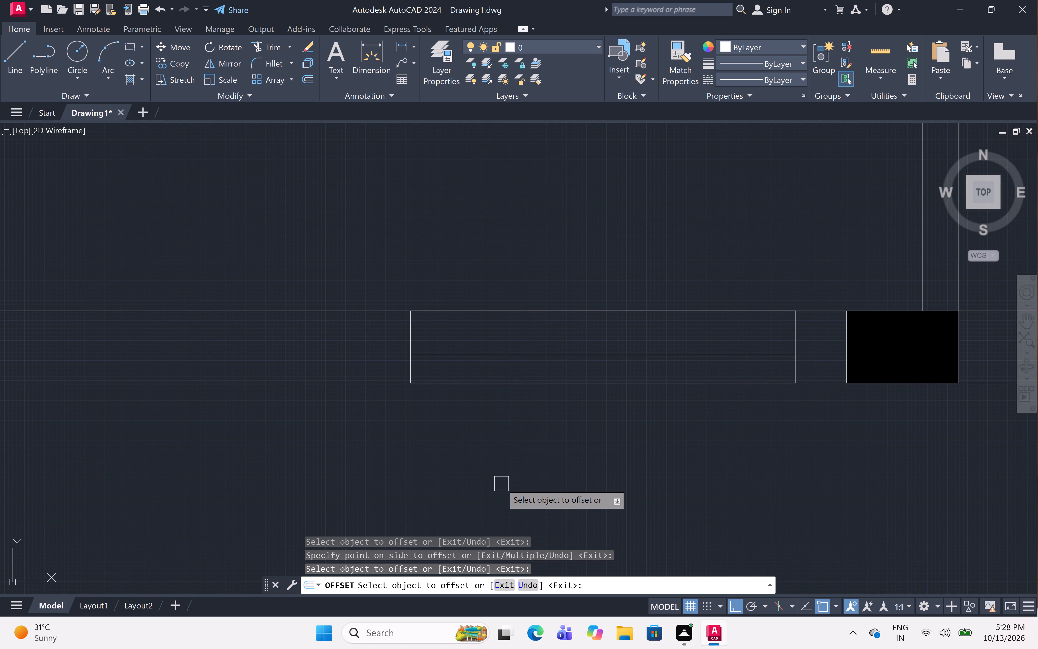
{"action": "left_click", "coordinate": [537, 307]}
{"action": "left_click", "coordinate": [514, 379]}
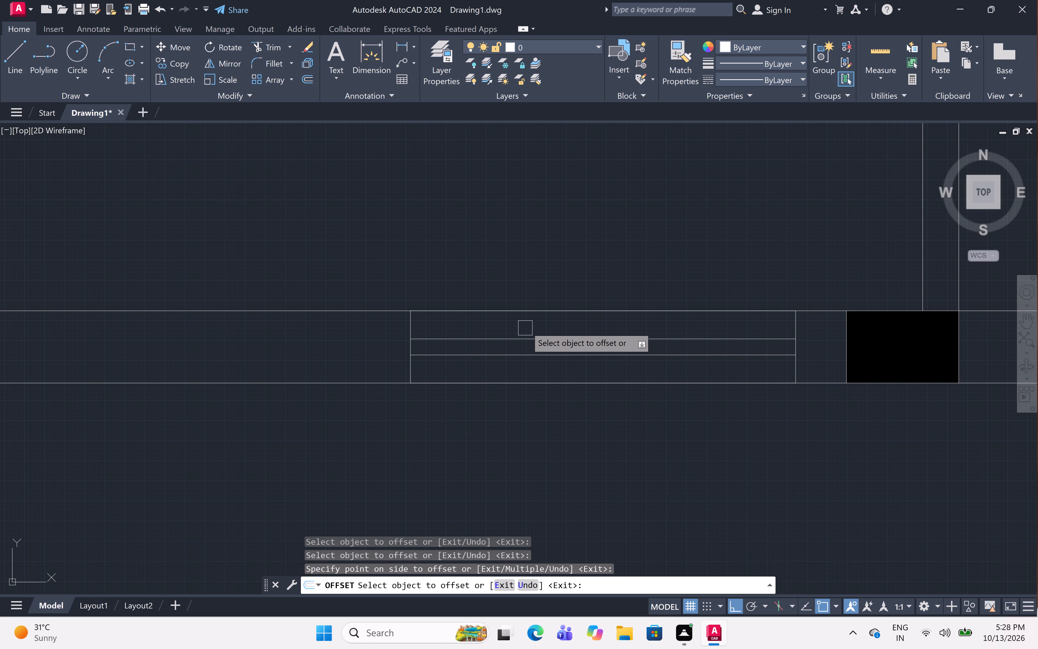
Offset both long edges of the lower opening in the left outer wall, just above the third block, inward by 3.5".
{"action": "scroll", "coordinate": [577, 251], "scroll_direction": "down", "scroll_amount": 2}
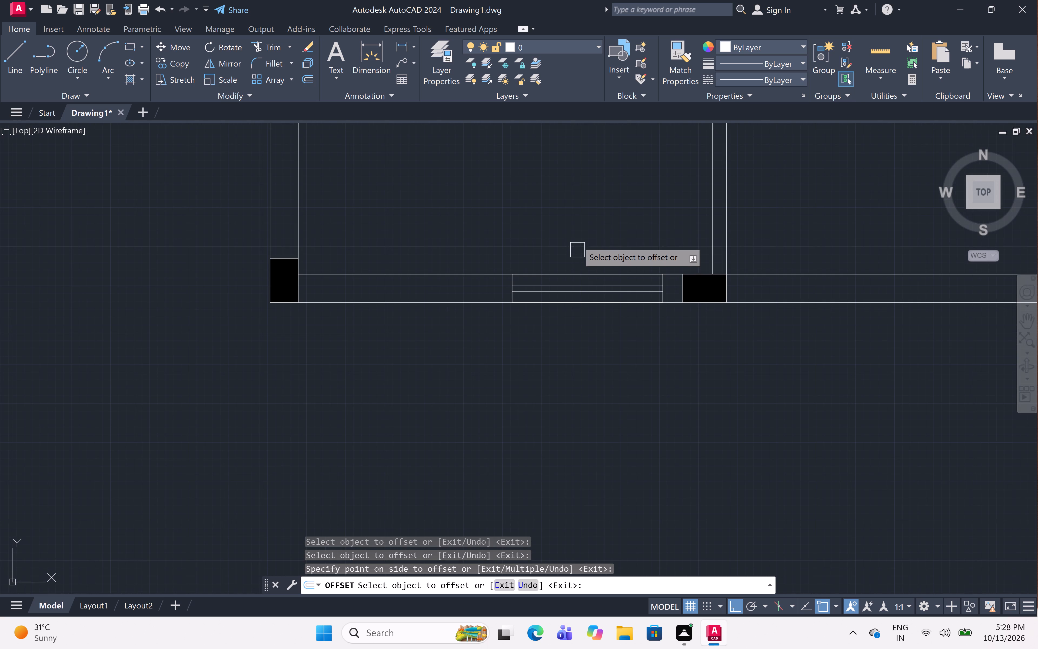
{"action": "middle_click_drag", "start_coordinate": [577, 245], "coordinate": [593, 431]}
{"action": "scroll", "coordinate": [581, 346], "scroll_direction": "down", "scroll_amount": 2}
{"action": "middle_click_drag", "start_coordinate": [581, 346], "coordinate": [604, 433]}
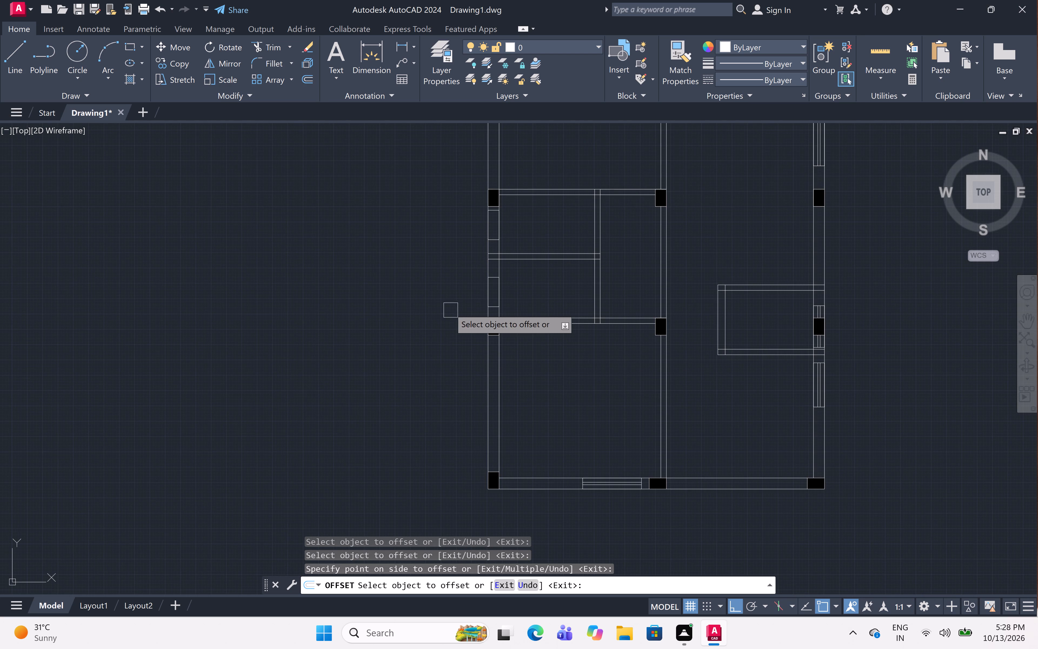
{"action": "scroll", "coordinate": [479, 284], "scroll_direction": "up", "scroll_amount": 3}
{"action": "scroll", "coordinate": [496, 308], "scroll_direction": "up", "scroll_amount": 1}
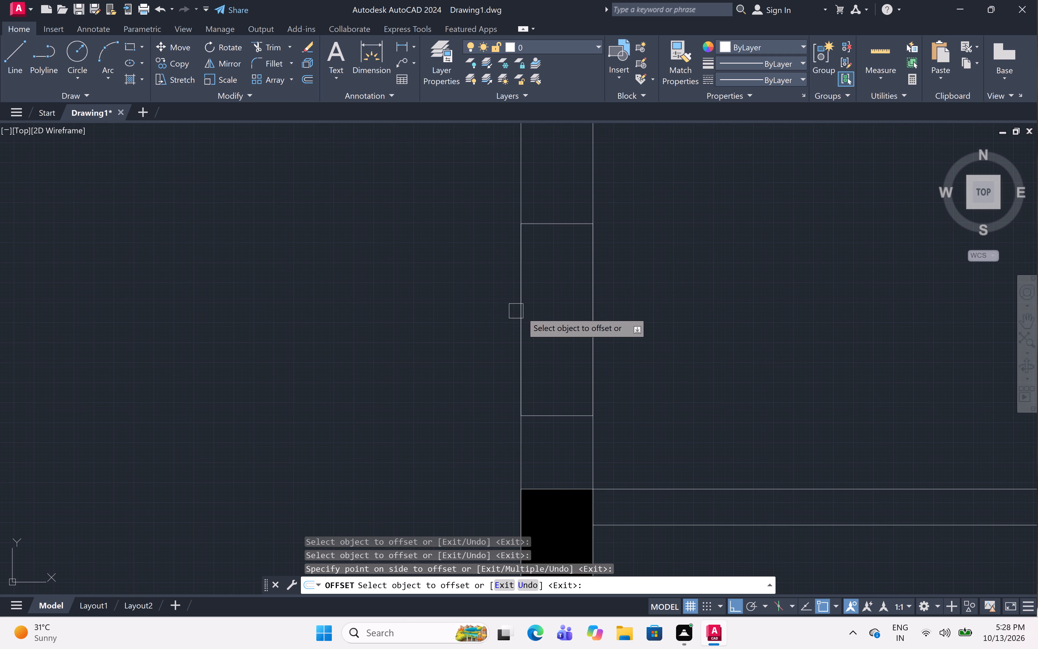
{"action": "left_click", "coordinate": [523, 312]}
{"action": "left_click", "coordinate": [641, 337]}
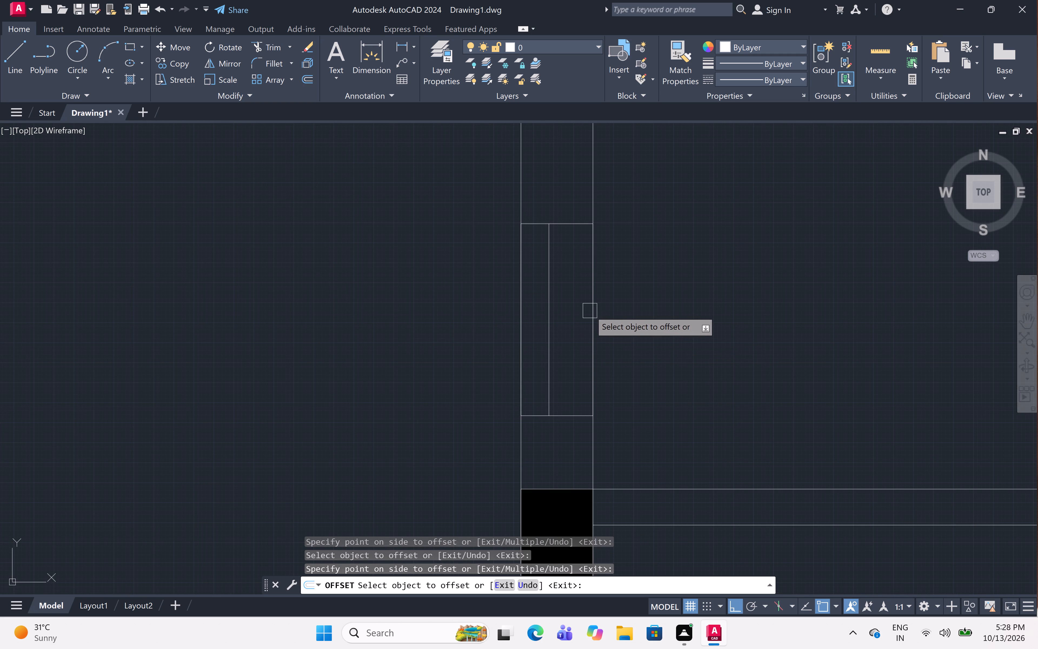
{"action": "left_click", "coordinate": [590, 310]}
{"action": "left_click", "coordinate": [533, 316]}
Offset both long edges of the upper opening in the left outer wall, just below the second block, inward by 3.5".
{"action": "scroll", "coordinate": [569, 294], "scroll_direction": "down", "scroll_amount": 2}
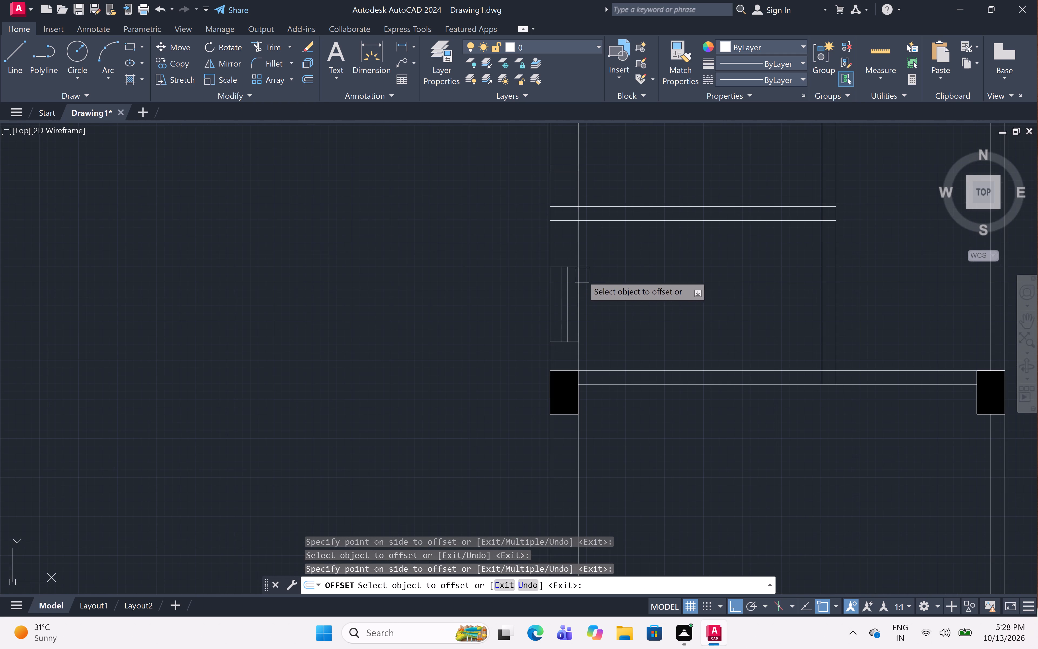
{"action": "middle_click_drag", "start_coordinate": [602, 264], "coordinate": [627, 450]}
{"action": "scroll", "coordinate": [598, 317], "scroll_direction": "up", "scroll_amount": 2}
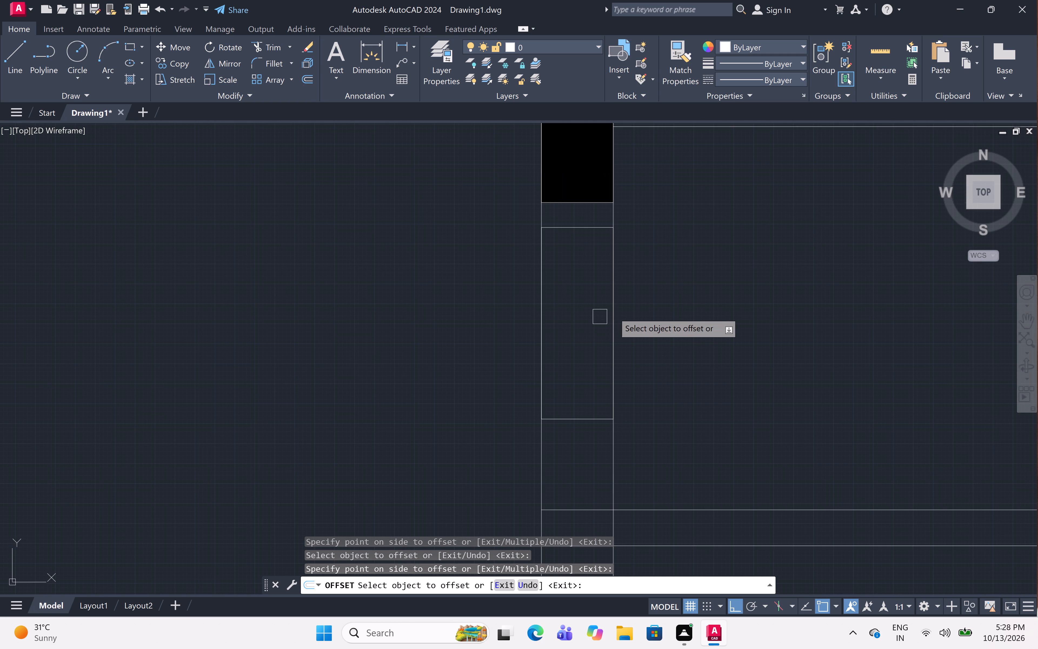
{"action": "left_click", "coordinate": [620, 310]}
{"action": "left_click", "coordinate": [543, 316]}
{"action": "left_click", "coordinate": [538, 316]}
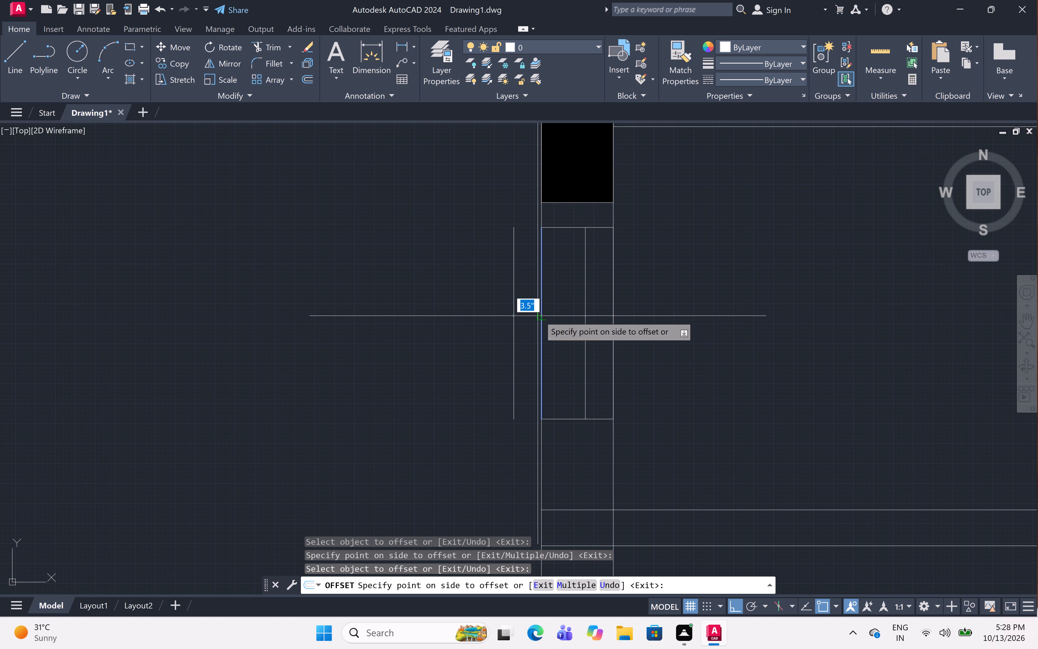
{"action": "left_click", "coordinate": [643, 302]}
{"action": "scroll", "coordinate": [643, 301], "scroll_direction": "down", "scroll_amount": 2}
{"action": "middle_click_drag", "start_coordinate": [663, 280], "coordinate": [606, 533]}
{"action": "scroll", "coordinate": [647, 366], "scroll_direction": "down", "scroll_amount": 1}
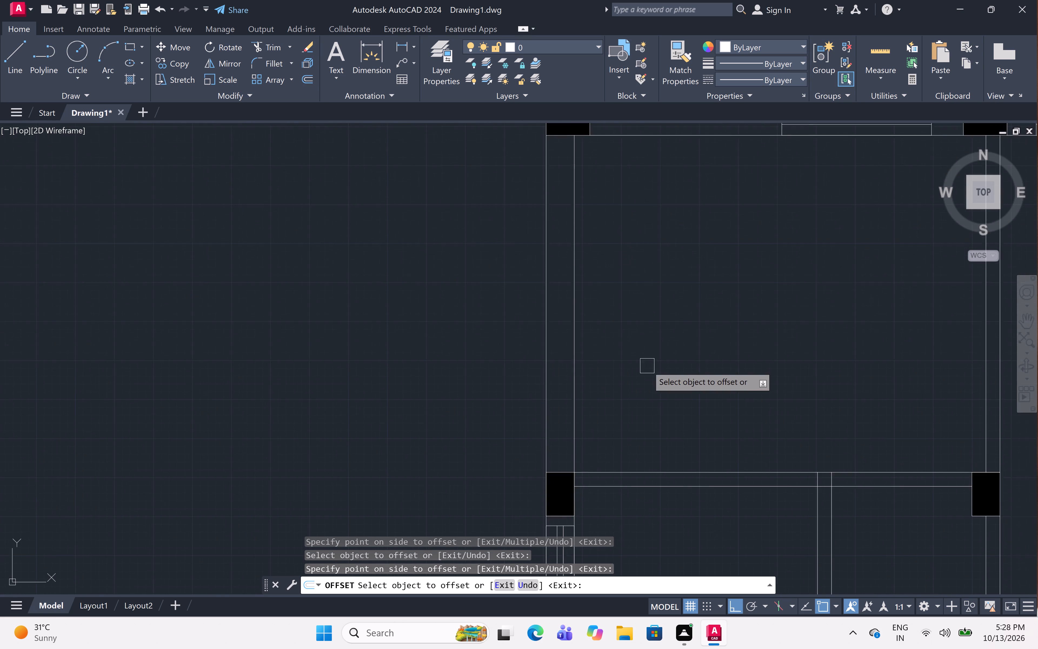
{"action": "middle_click_drag", "start_coordinate": [722, 329], "coordinate": [672, 366]}
{"action": "scroll", "coordinate": [706, 307], "scroll_direction": "down", "scroll_amount": 2}
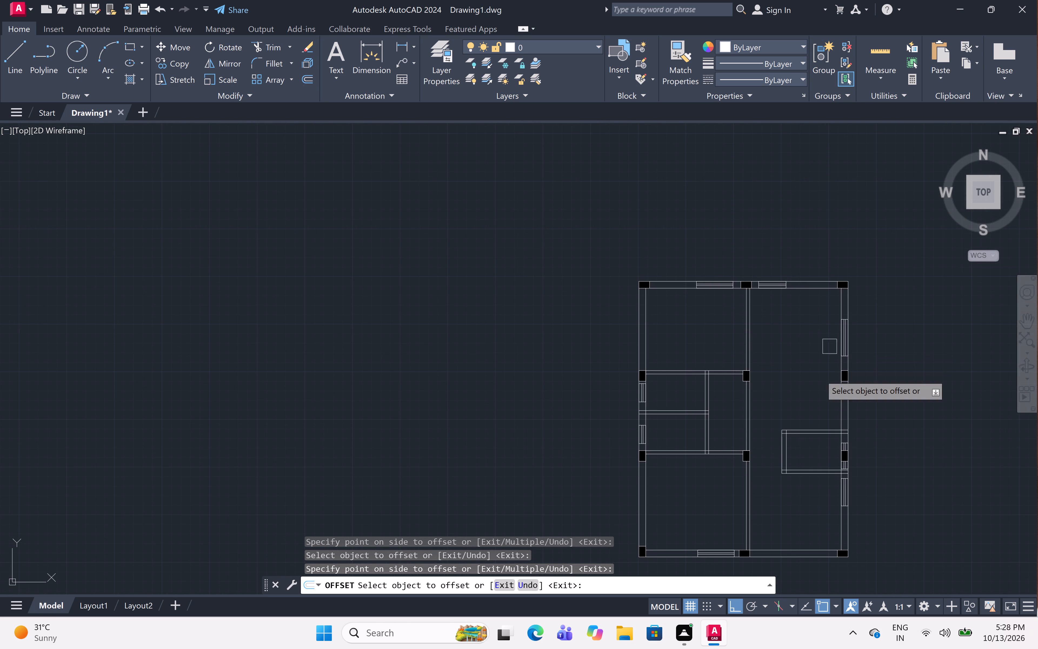
{"action": "middle_click_drag", "start_coordinate": [821, 397], "coordinate": [789, 328]}
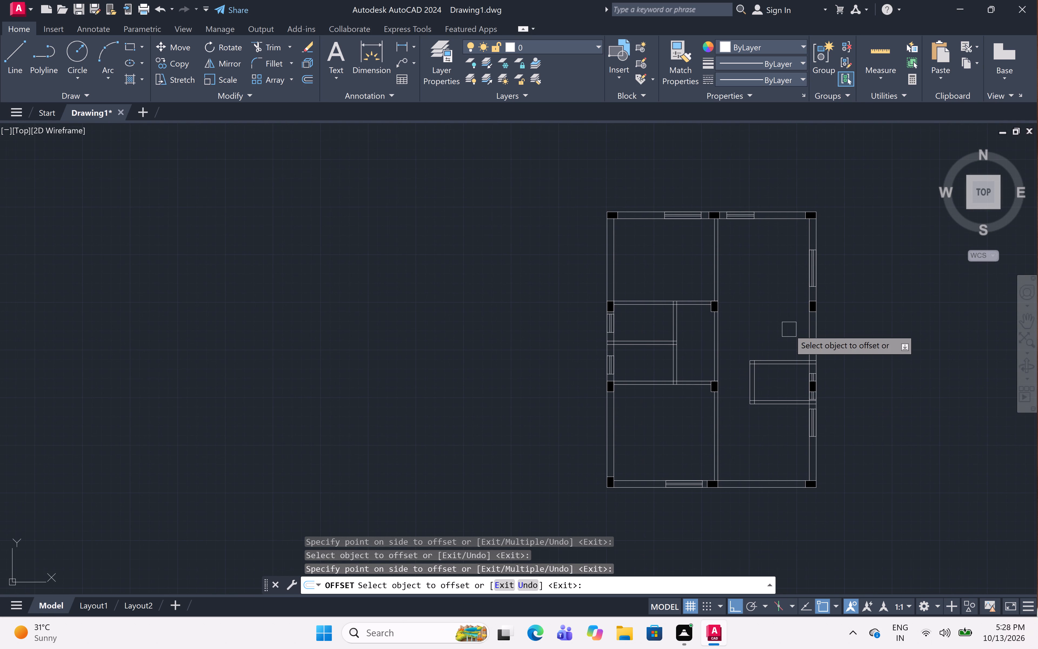
{"action": "key", "text": "Escape"}
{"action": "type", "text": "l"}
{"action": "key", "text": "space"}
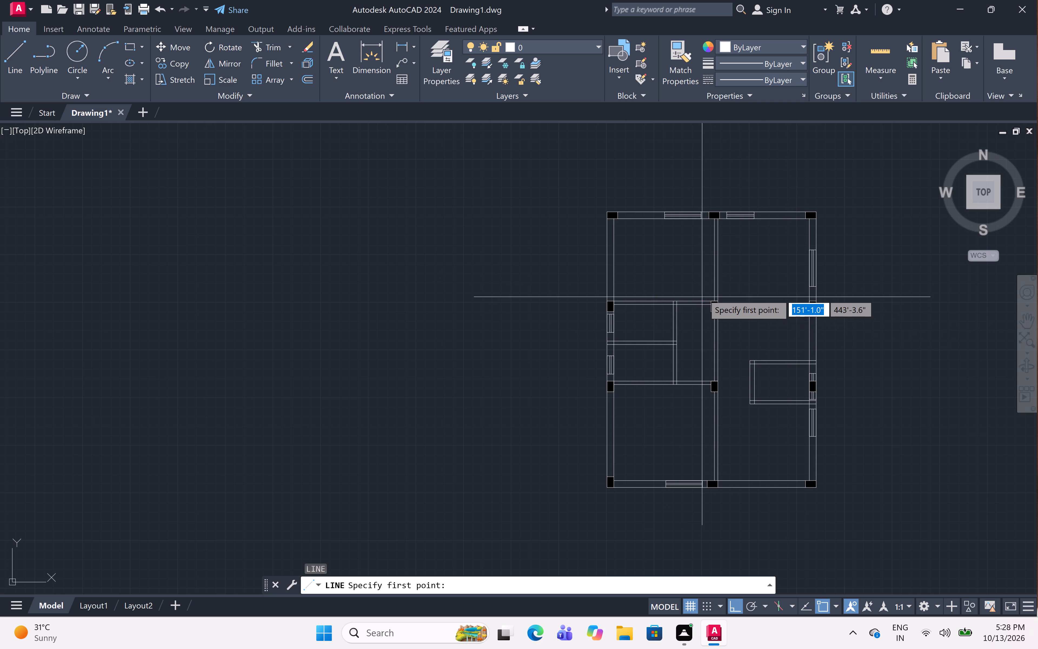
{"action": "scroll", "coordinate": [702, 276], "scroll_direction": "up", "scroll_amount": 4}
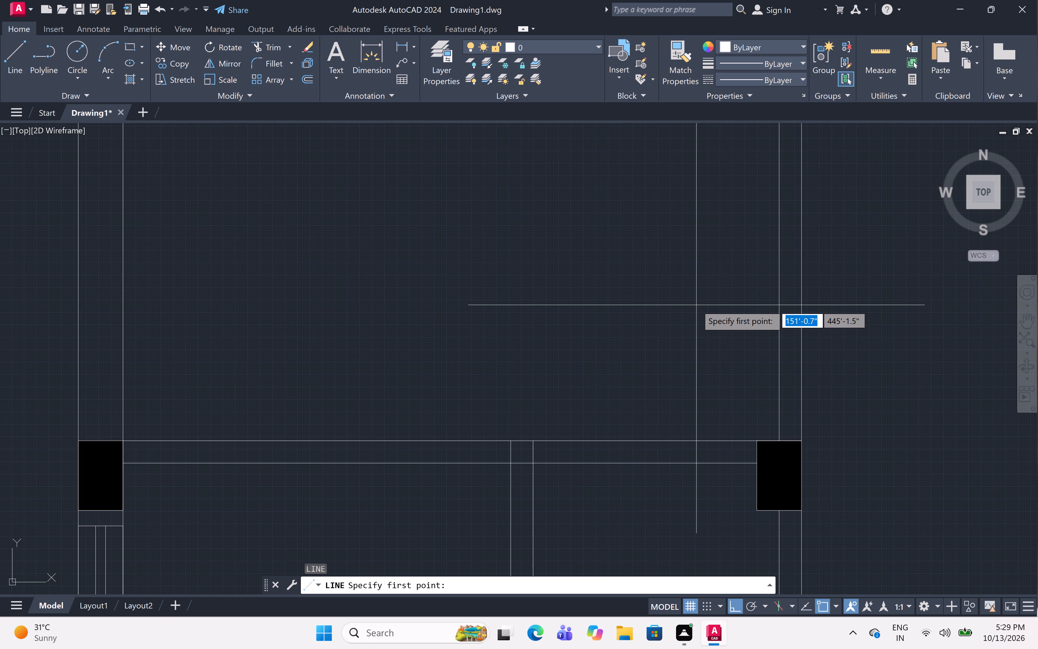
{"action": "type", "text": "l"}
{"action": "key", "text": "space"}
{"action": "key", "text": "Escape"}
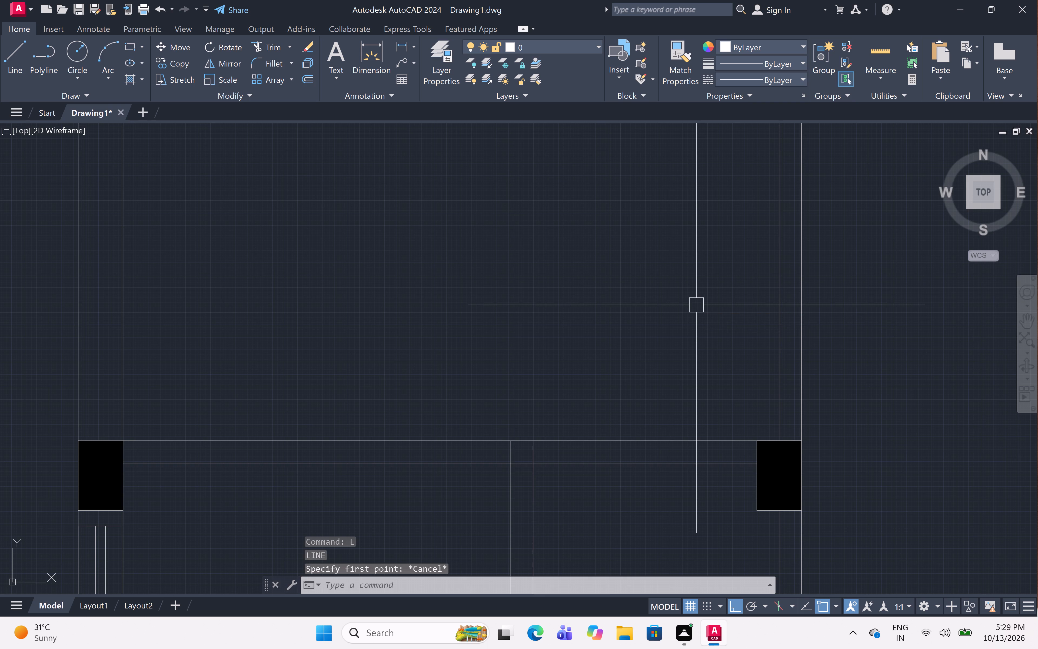
From the inner block on the top-left room's bottom wall, along its lower face, draw lines 1" left, 3' up, back down, 3' left, and across the wall.
{"action": "type", "text": "l"}
{"action": "key", "text": "space"}
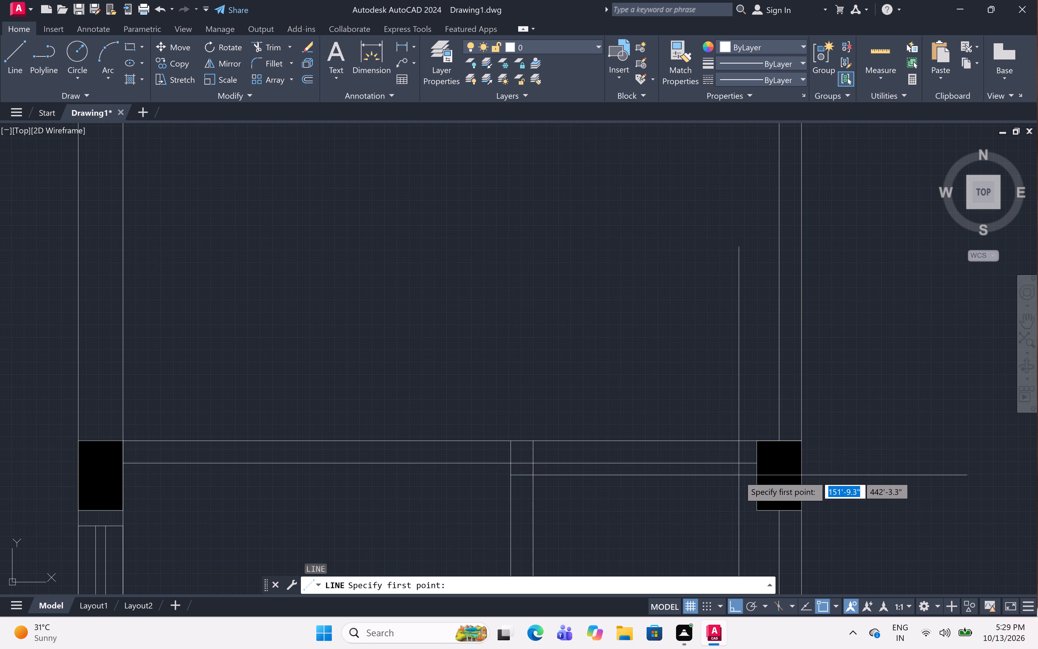
{"action": "left_click", "coordinate": [754, 466]}
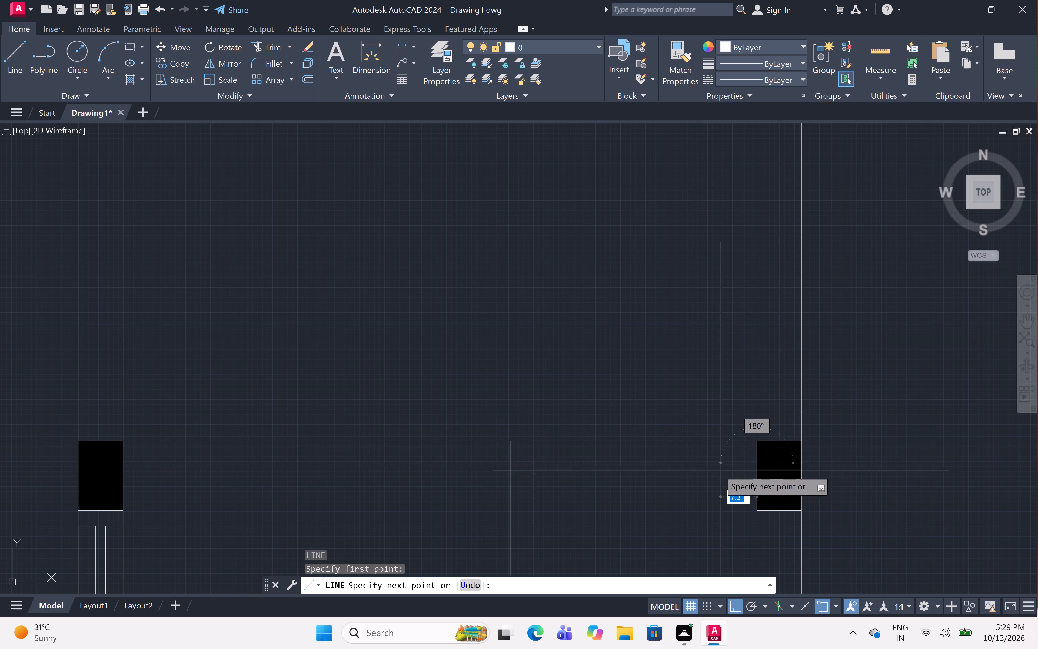
{"action": "key", "text": "1"}
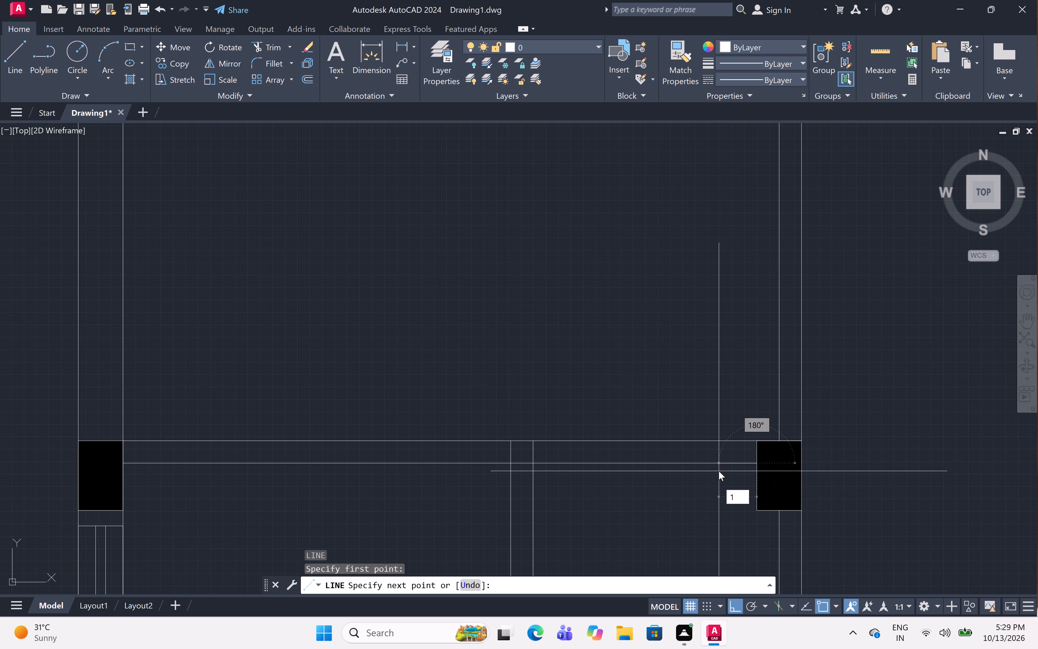
{"action": "type", "text": "\""}
{"action": "key", "text": "space"}
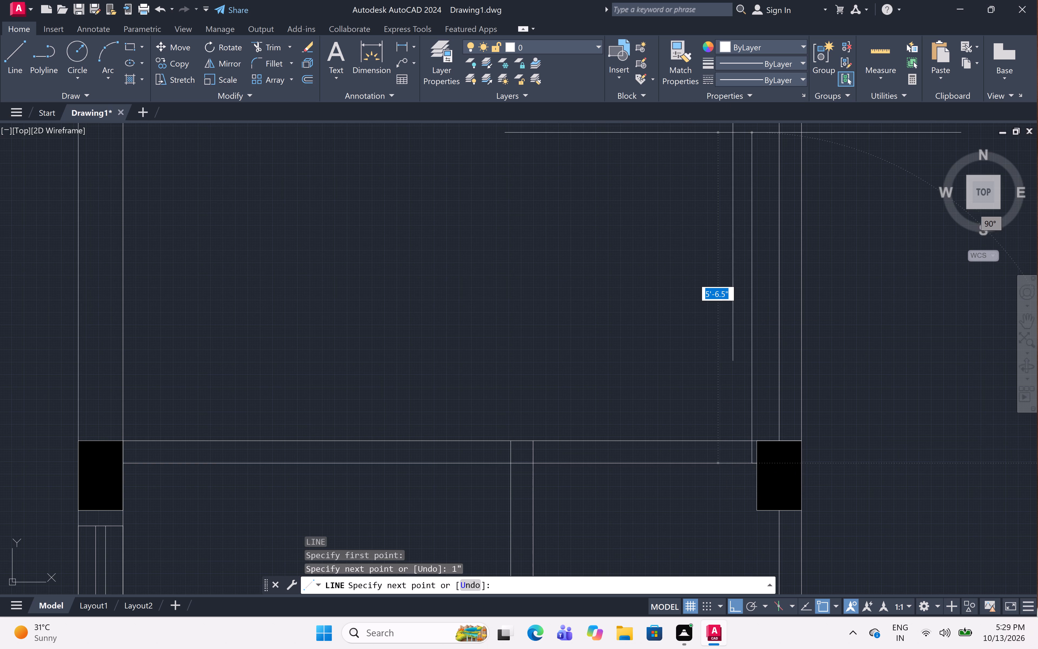
{"action": "type", "text": "3'"}
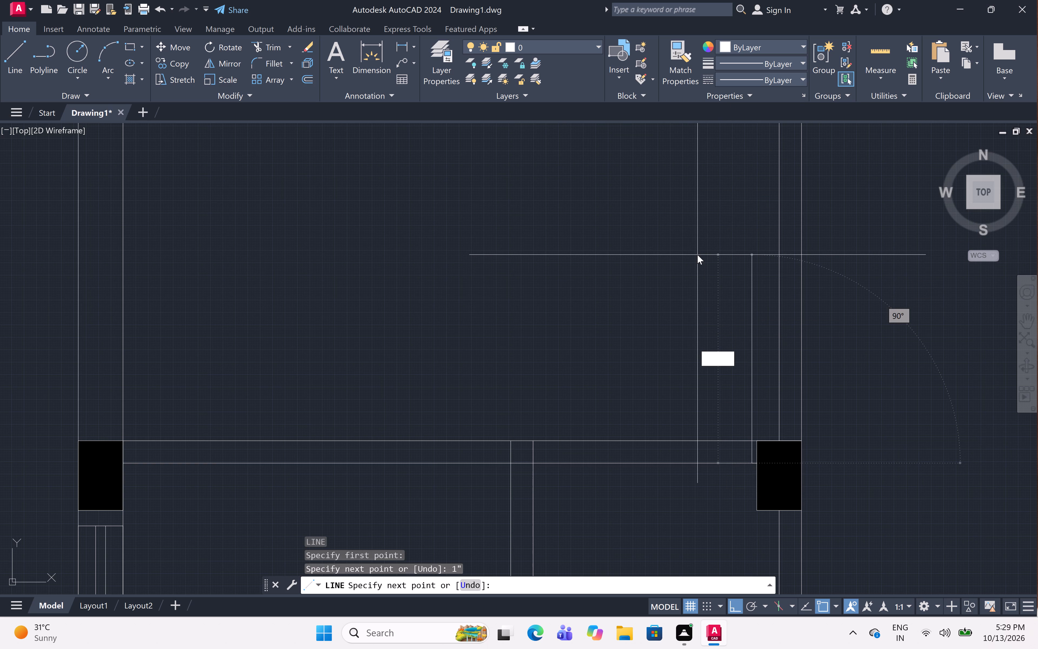
{"action": "key", "text": "space"}
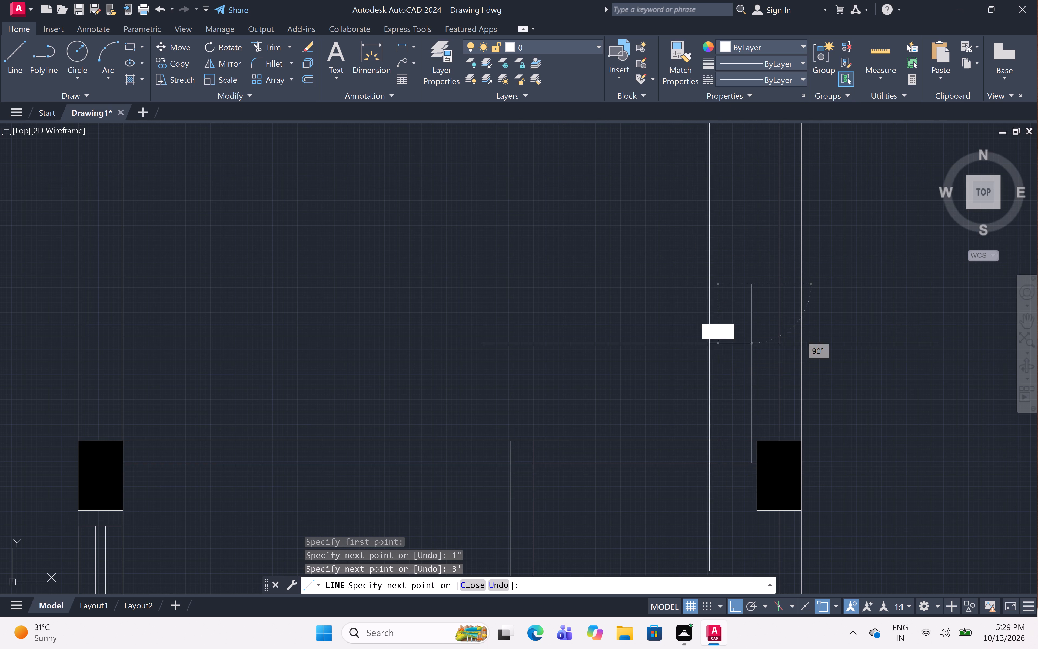
{"action": "left_click", "coordinate": [750, 464]}
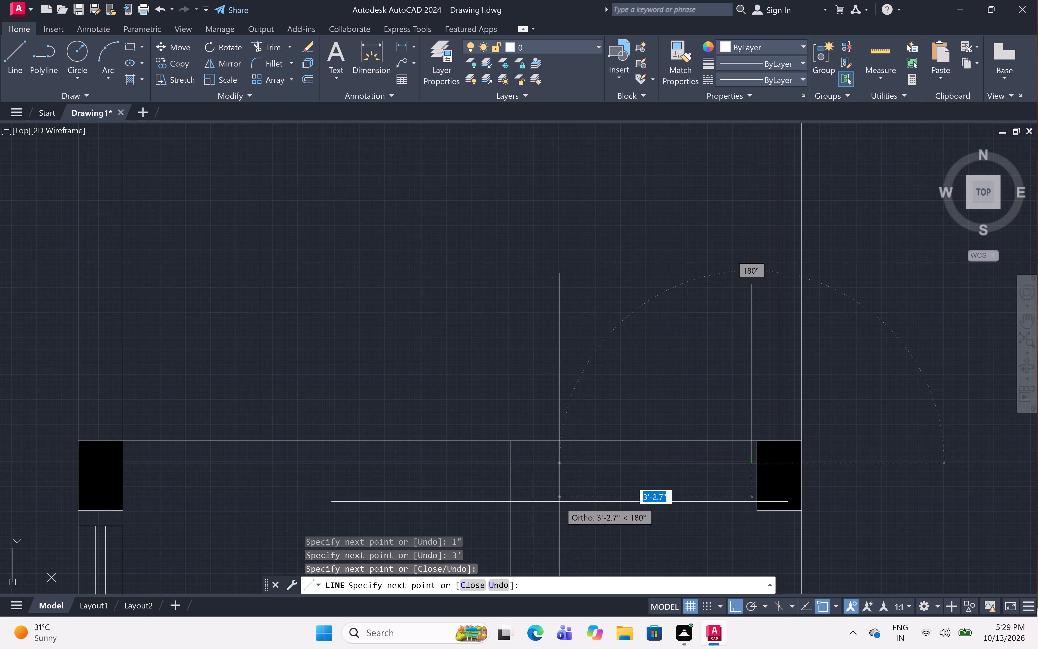
{"action": "type", "text": "3'"}
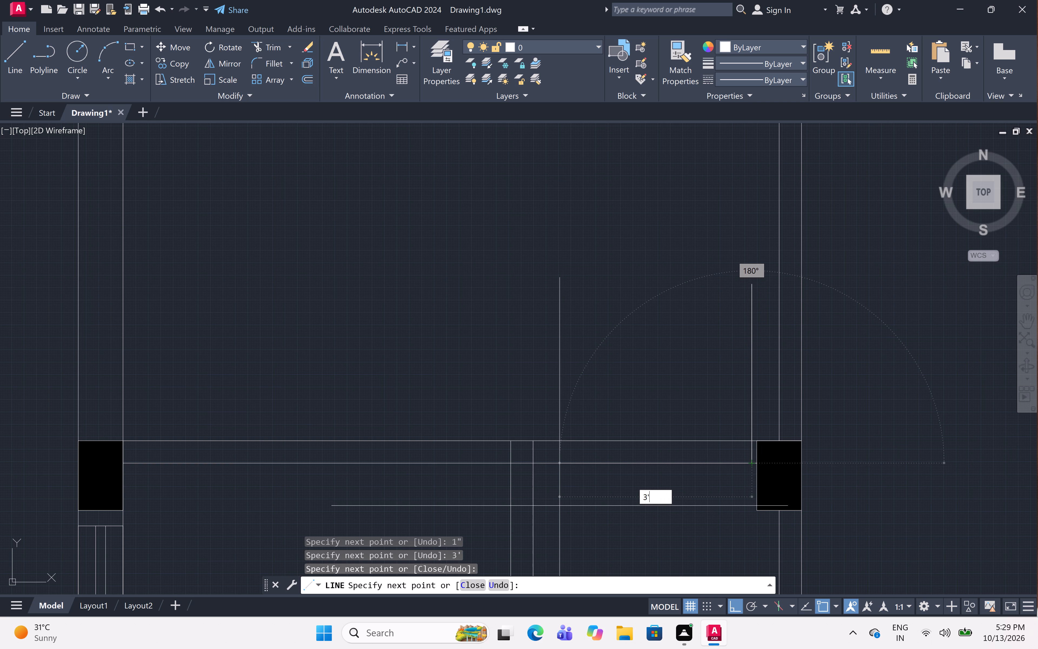
{"action": "key", "text": "space"}
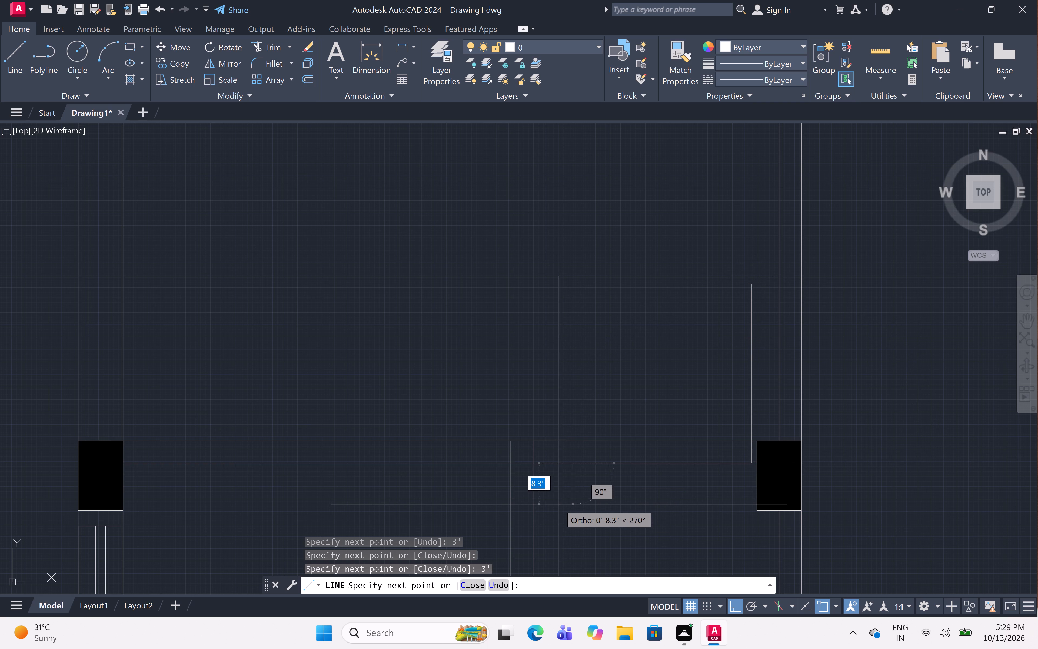
{"action": "left_click", "coordinate": [573, 442]}
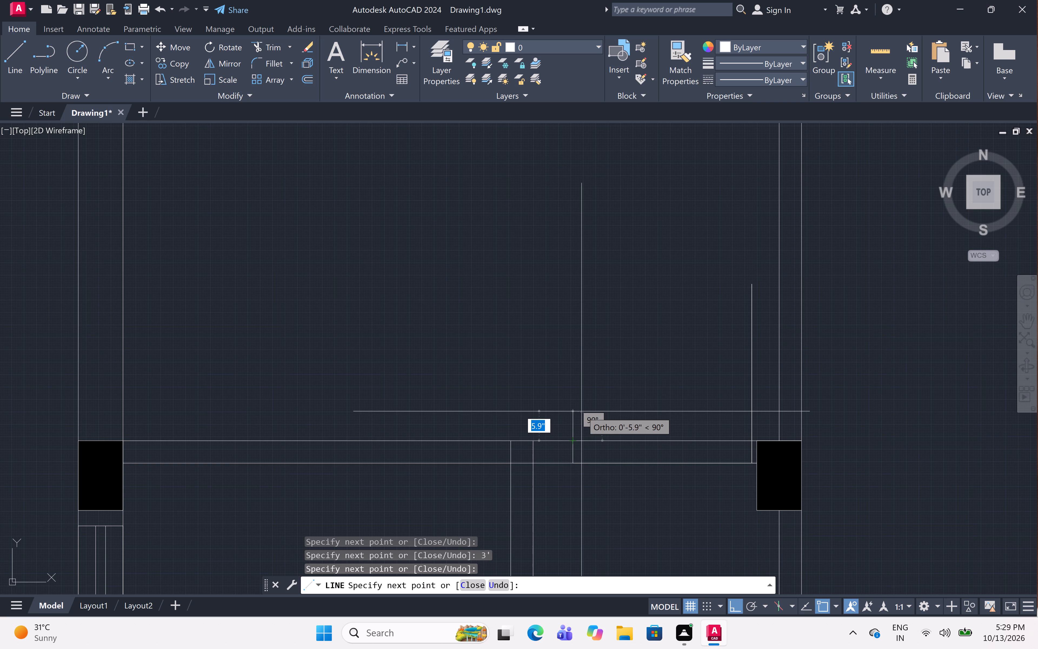
{"action": "key", "text": "Escape"}
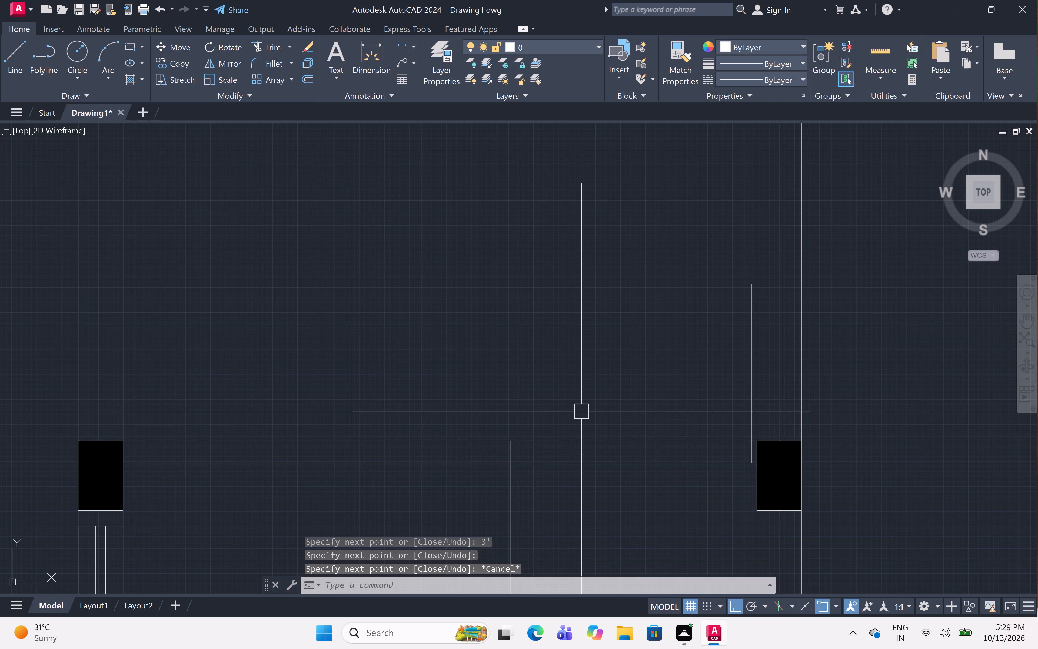
Draw a line from where the small rooms' vertical partition meets that wall's upper face, 3" left and about 1'-10" down.
{"action": "scroll", "coordinate": [581, 410], "scroll_direction": "down", "scroll_amount": 3}
{"action": "scroll", "coordinate": [536, 429], "scroll_direction": "up", "scroll_amount": 4}
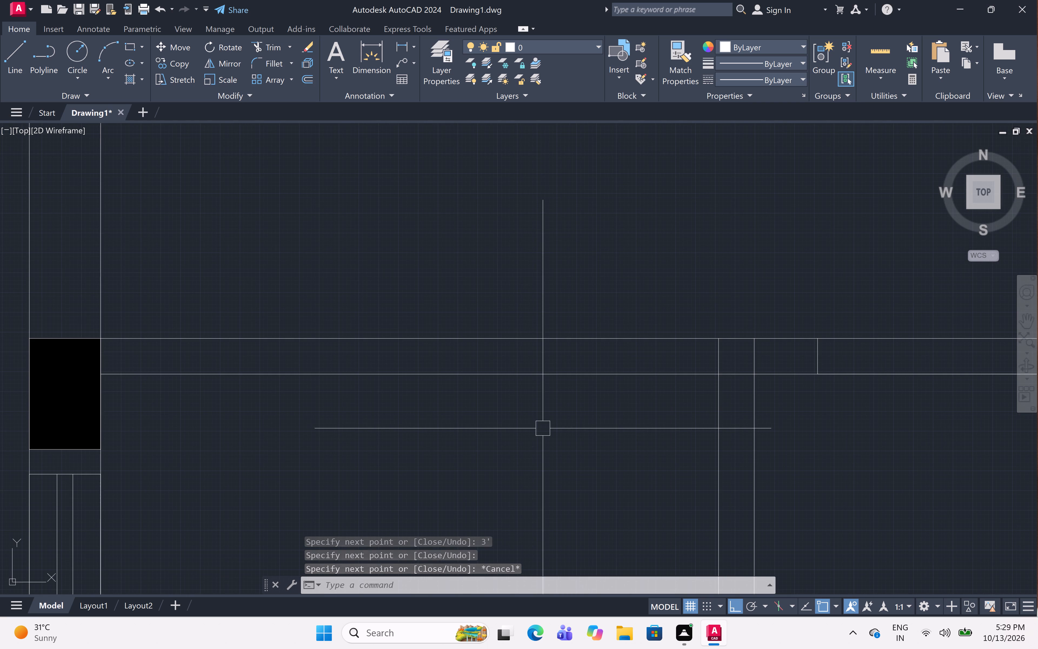
{"action": "middle_click_drag", "start_coordinate": [547, 440], "coordinate": [558, 336]}
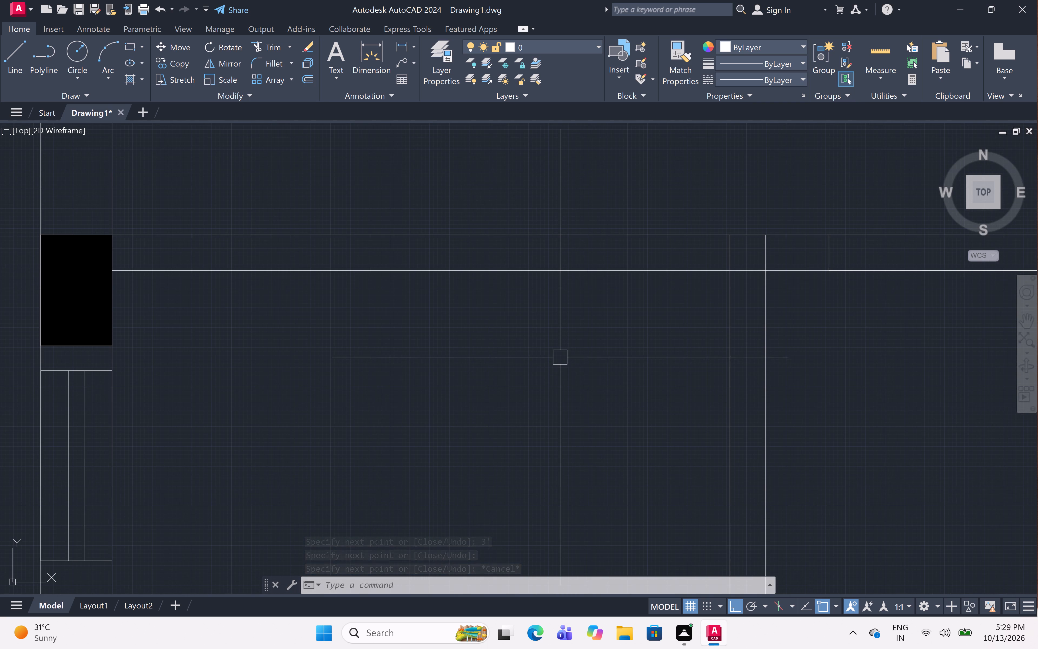
{"action": "type", "text": "l"}
{"action": "key", "text": "space"}
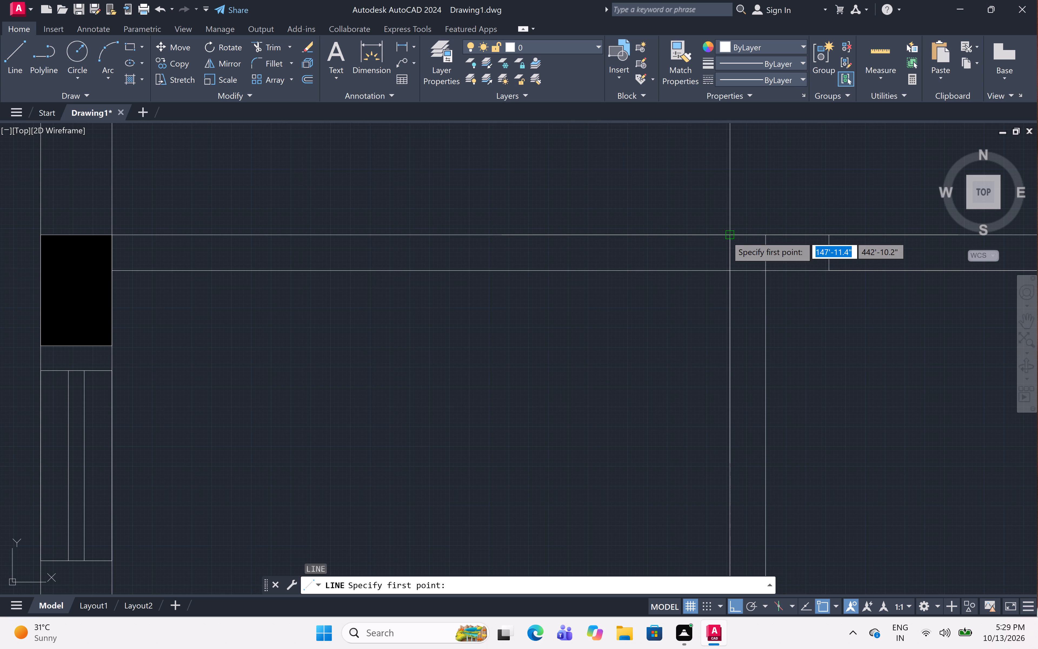
{"action": "left_click", "coordinate": [726, 236]}
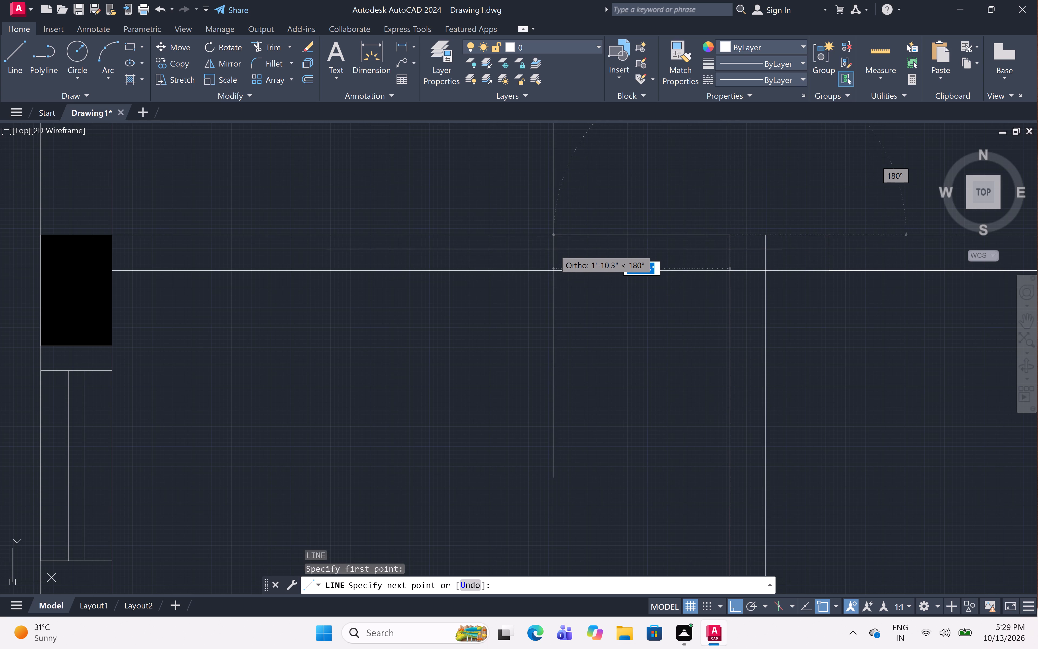
{"action": "key", "text": "3"}
{"action": "type", "text": "\""}
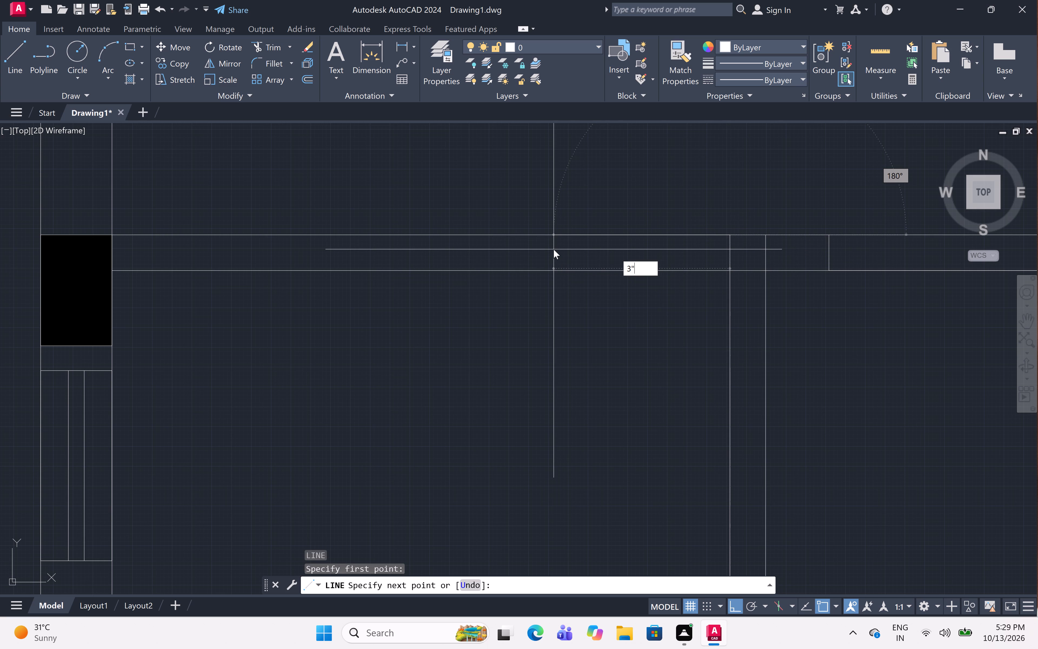
{"action": "key", "text": "space"}
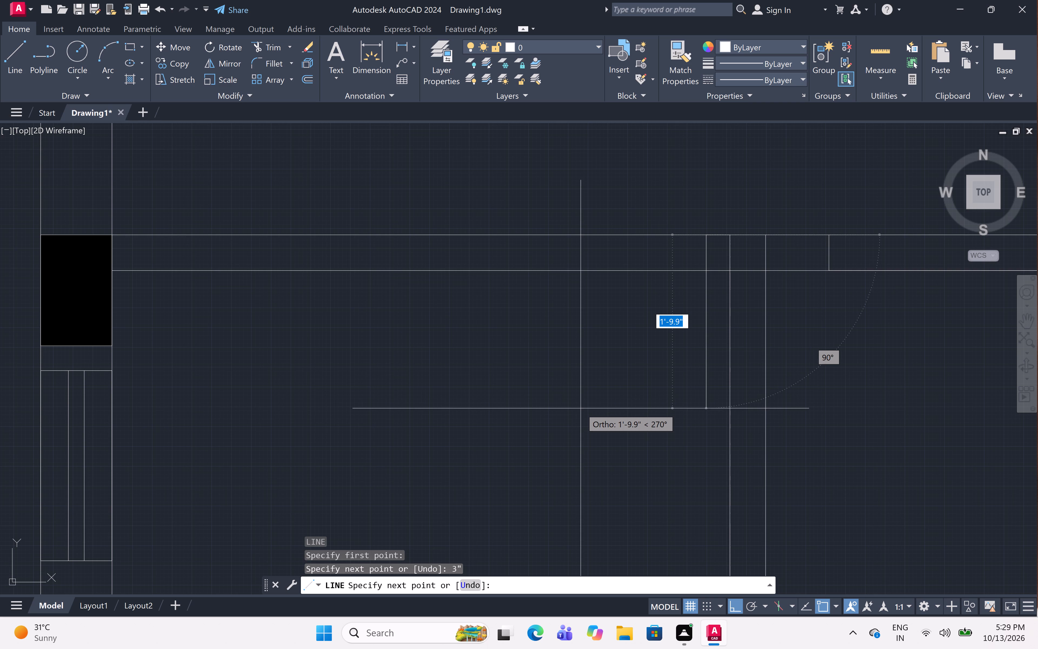
{"action": "left_click", "coordinate": [581, 408]}
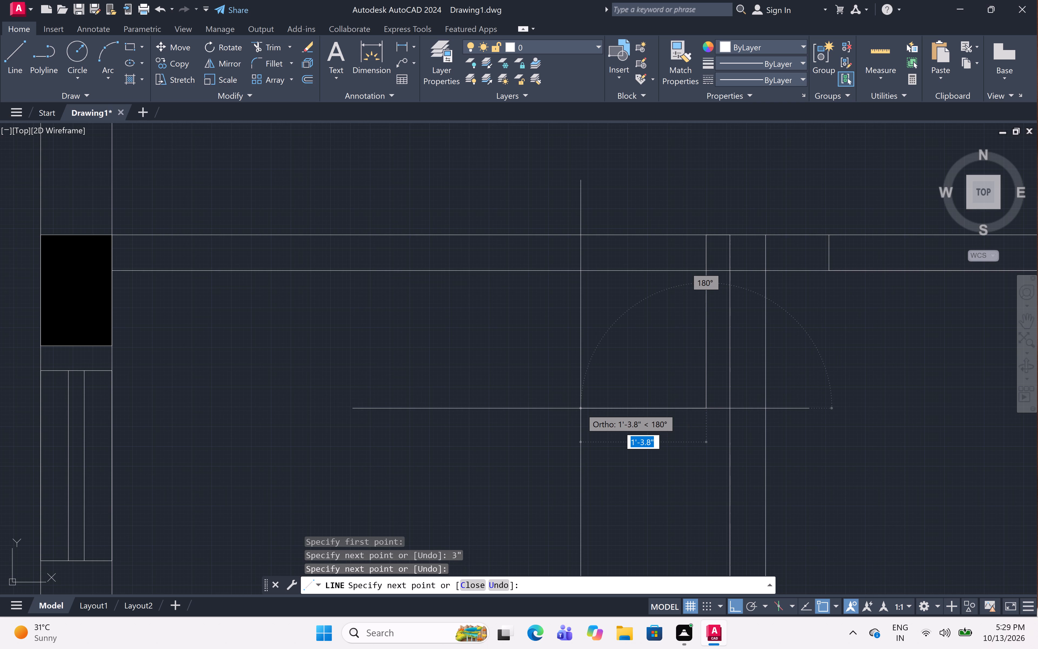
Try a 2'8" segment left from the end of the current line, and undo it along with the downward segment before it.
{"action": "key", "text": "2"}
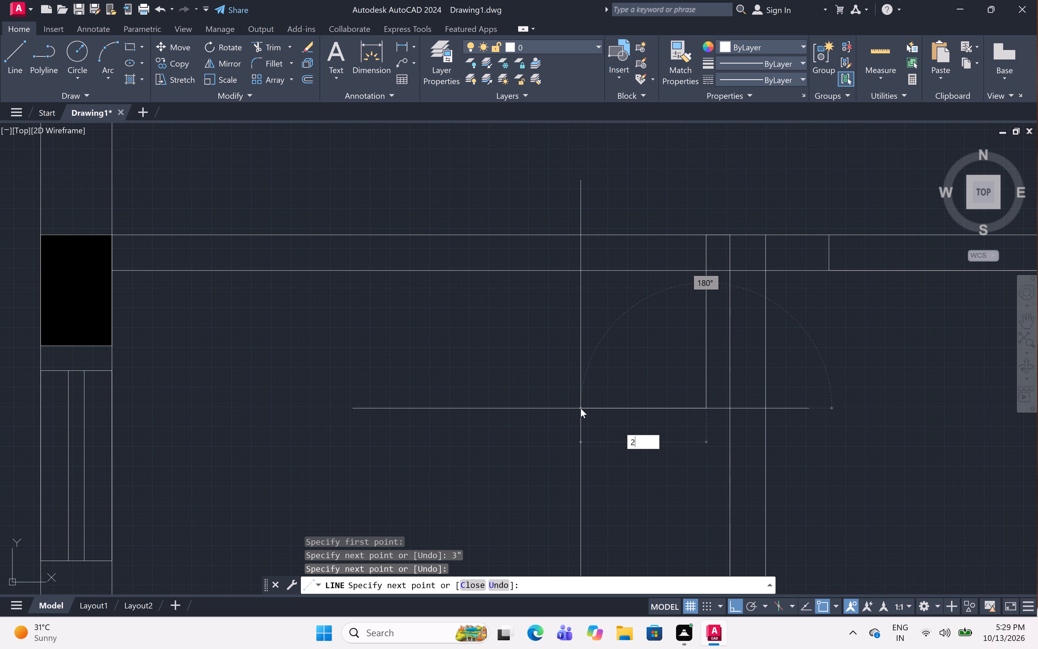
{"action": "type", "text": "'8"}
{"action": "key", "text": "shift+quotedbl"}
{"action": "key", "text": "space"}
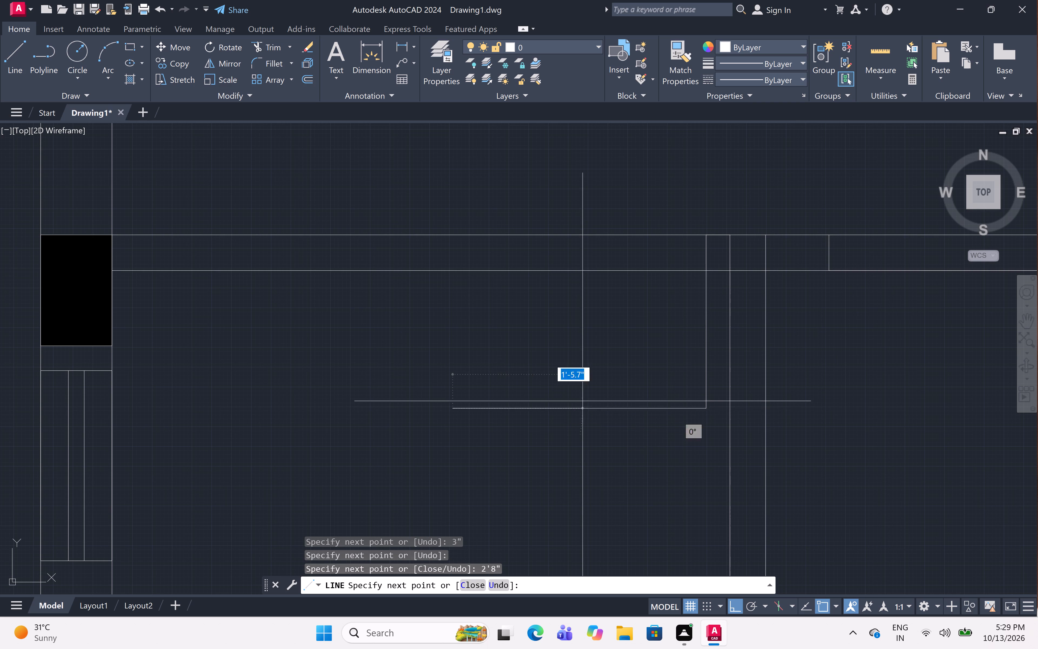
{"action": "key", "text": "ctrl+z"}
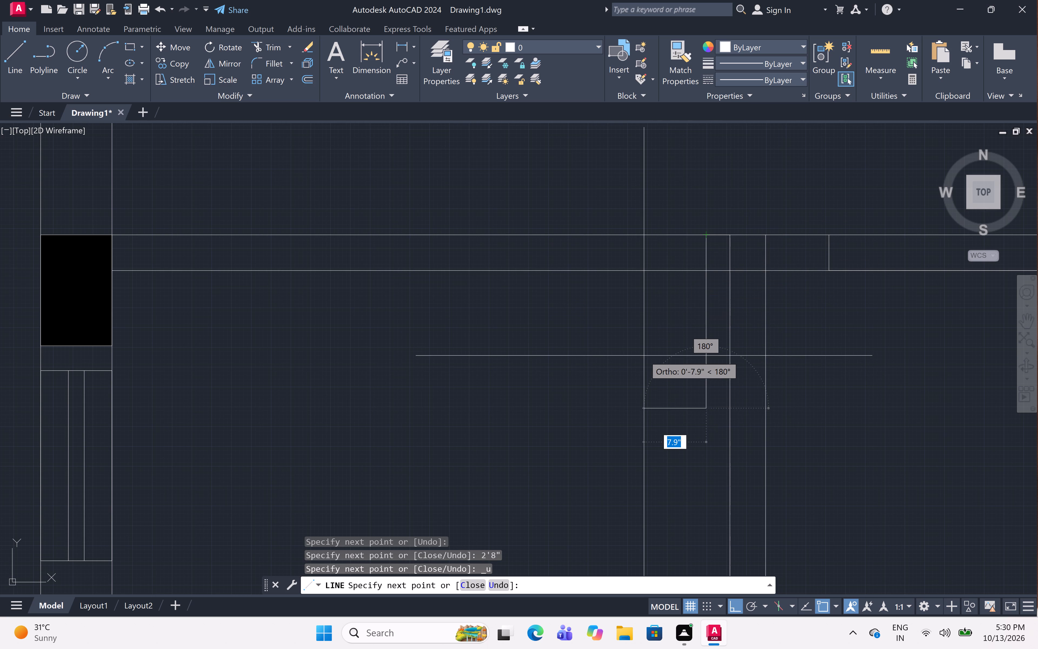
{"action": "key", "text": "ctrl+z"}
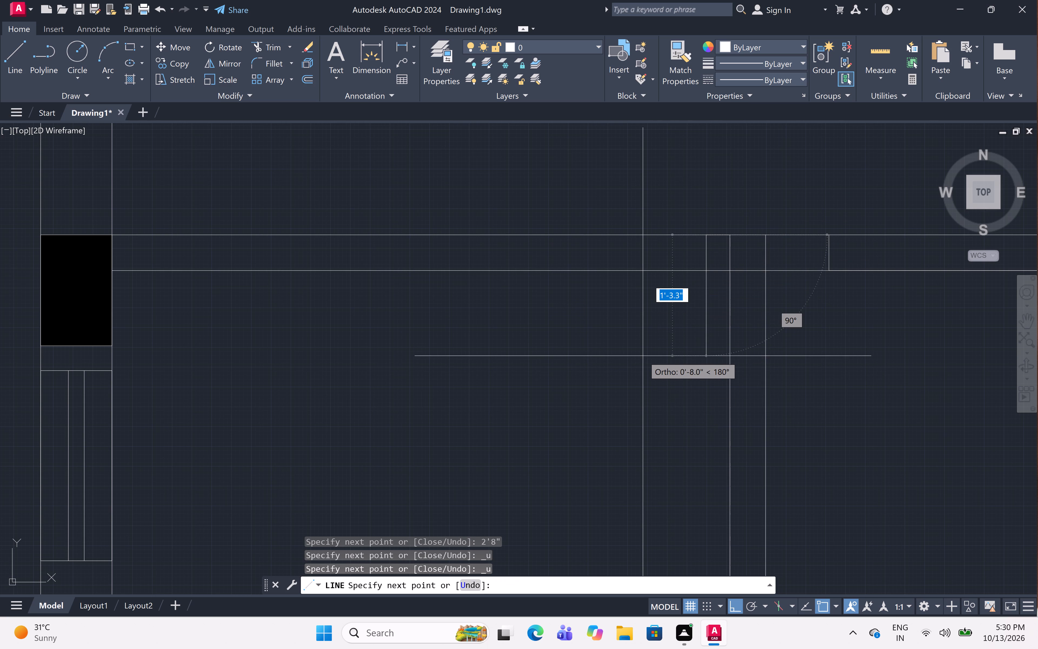
Draw a 2'8" door line down beside the partition, back up to the wall's upper face, 2'8" left, and across the wall to its lower face.
{"action": "key", "text": "2"}
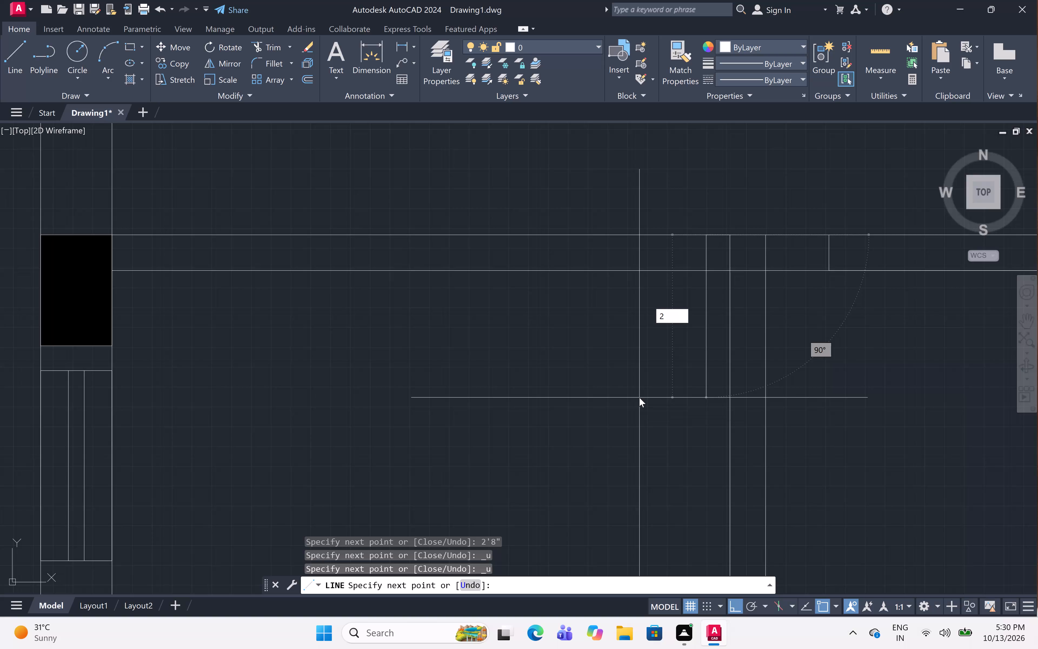
{"action": "key", "text": "apostrophe"}
{"action": "key", "text": "8"}
{"action": "key", "text": "shift+quotedbl"}
{"action": "key", "text": "space"}
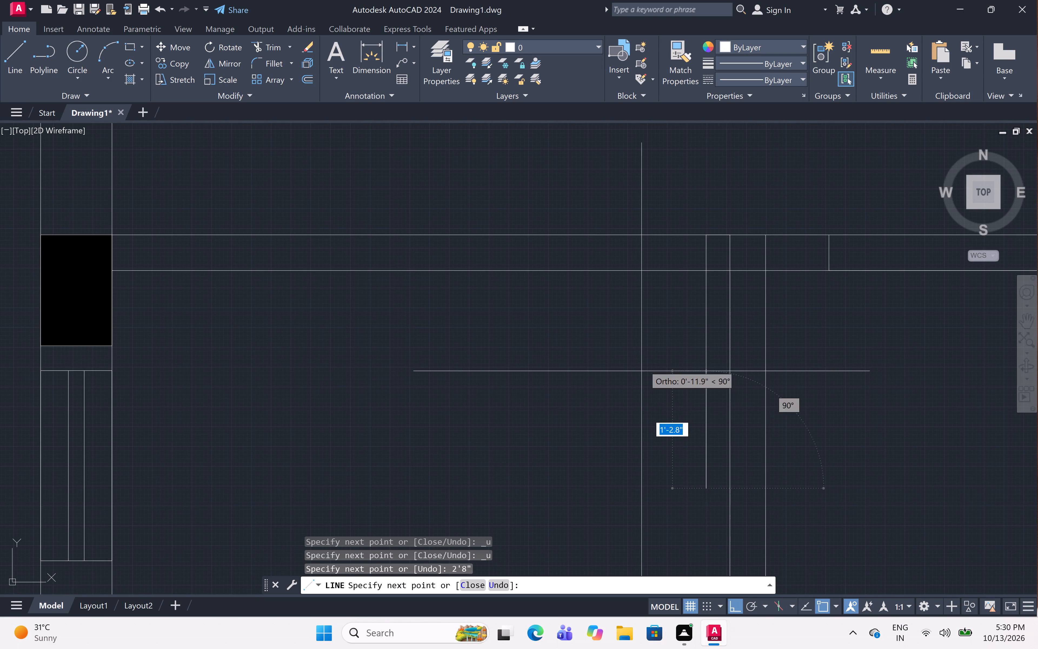
{"action": "left_click", "coordinate": [705, 231]}
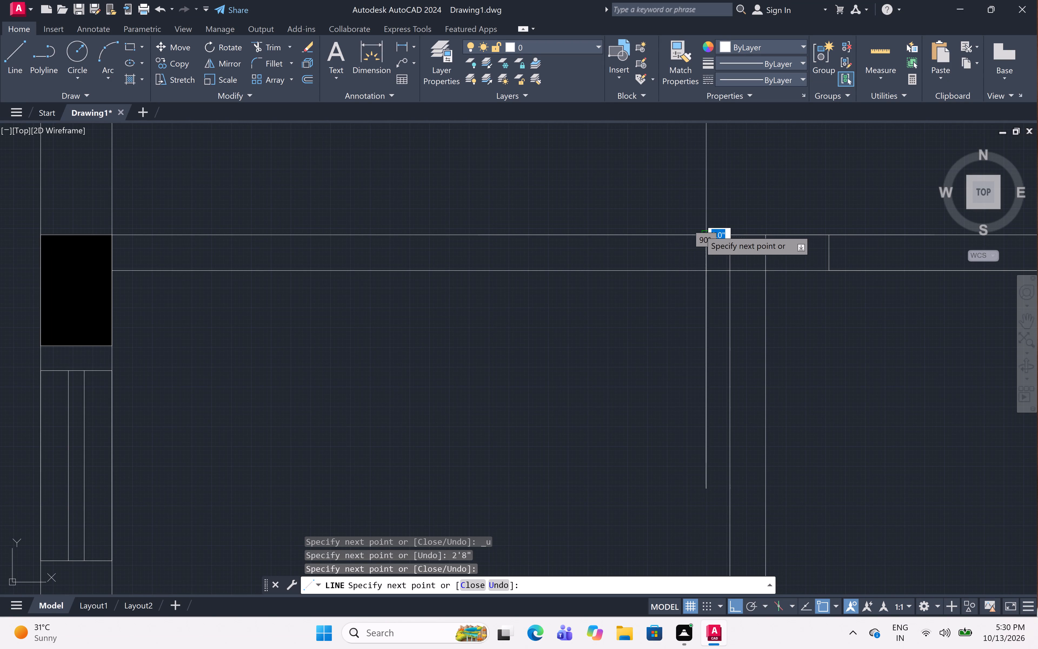
{"action": "type", "text": "2'8"}
{"action": "key", "text": "shift+quotedbl"}
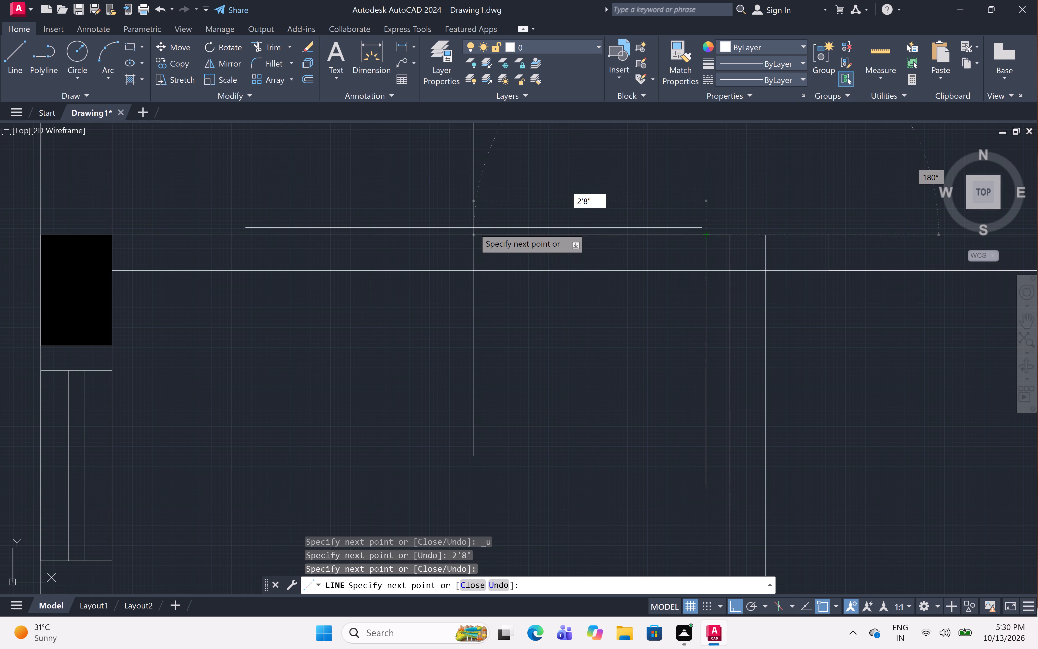
{"action": "key", "text": "space"}
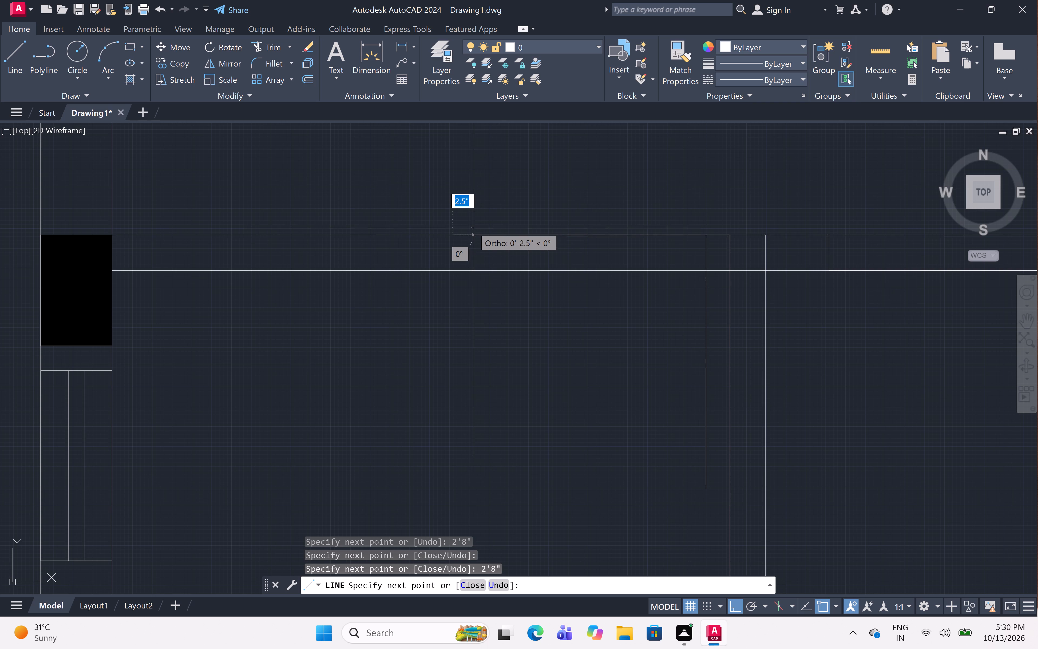
{"action": "left_click", "coordinate": [451, 274]}
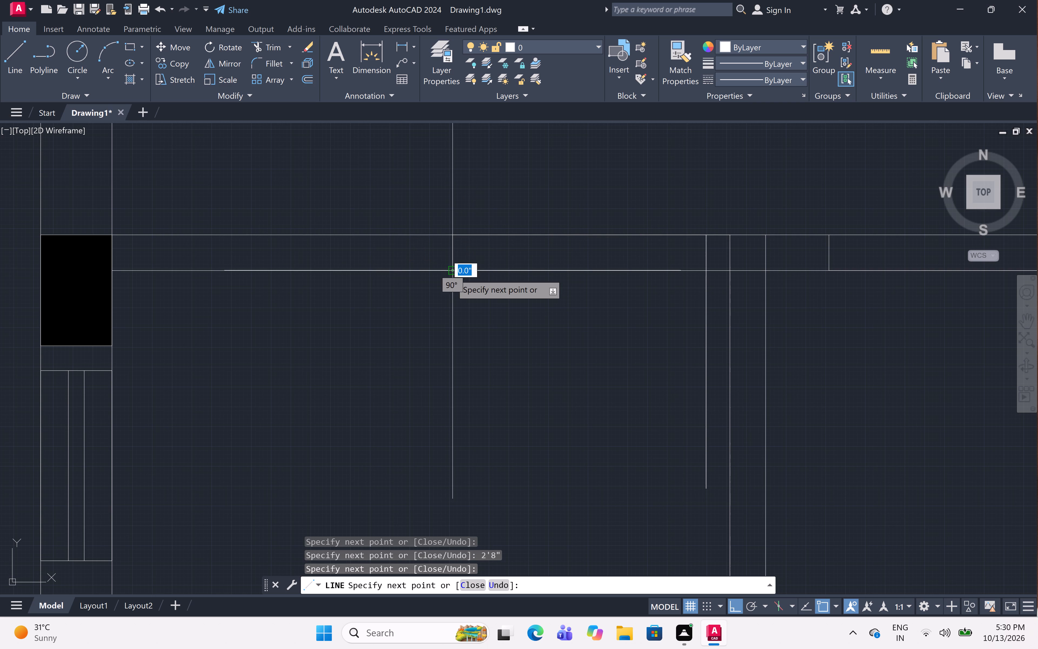
{"action": "key", "text": "Escape"}
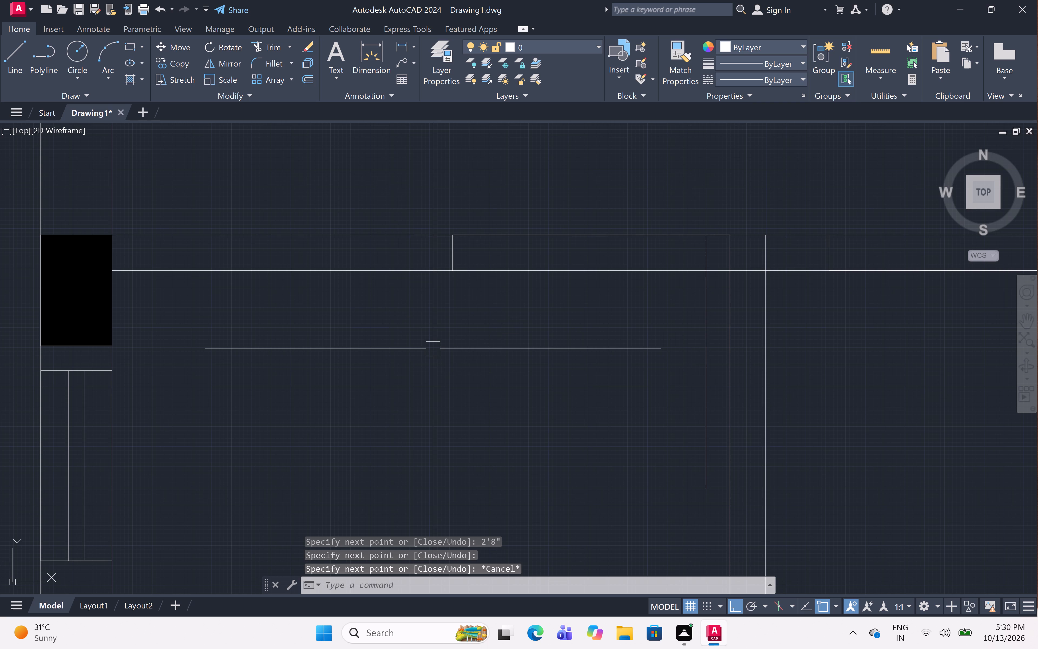
At the small rooms' bottom wall, draw a line from the partition's left edge on the wall's lower face, 3" left and 2'8" up.
{"action": "scroll", "coordinate": [521, 246], "scroll_direction": "down", "scroll_amount": 4}
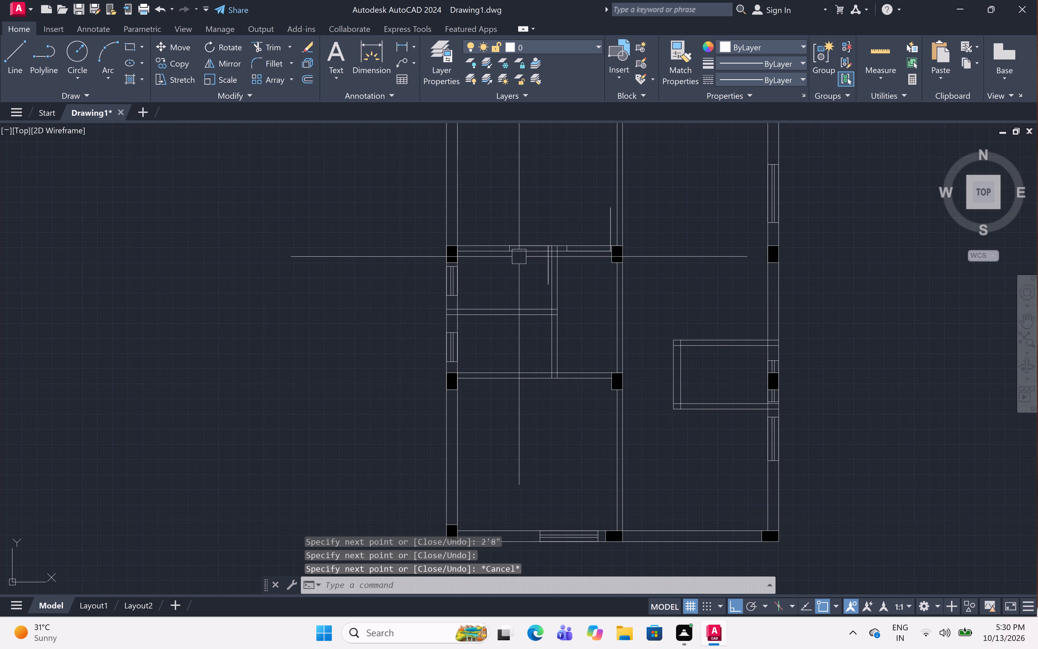
{"action": "scroll", "coordinate": [534, 386], "scroll_direction": "up", "scroll_amount": 5}
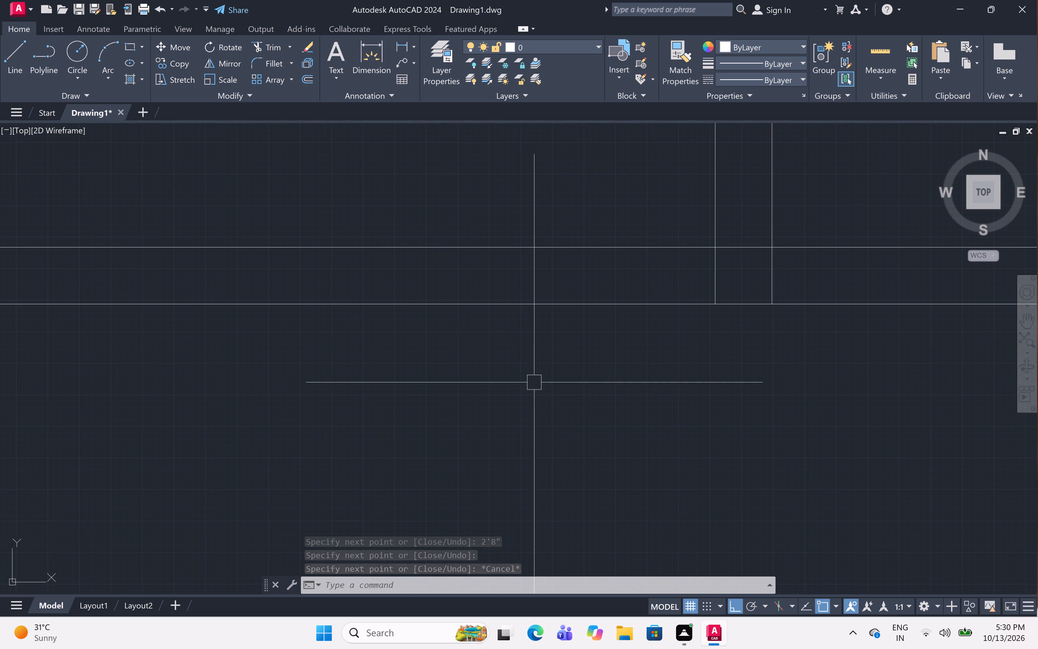
{"action": "scroll", "coordinate": [580, 224], "scroll_direction": "down", "scroll_amount": 2}
{"action": "scroll", "coordinate": [580, 224], "scroll_direction": "up", "scroll_amount": 1}
{"action": "middle_click_drag", "start_coordinate": [580, 224], "coordinate": [575, 330]}
{"action": "scroll", "coordinate": [574, 286], "scroll_direction": "down", "scroll_amount": 1}
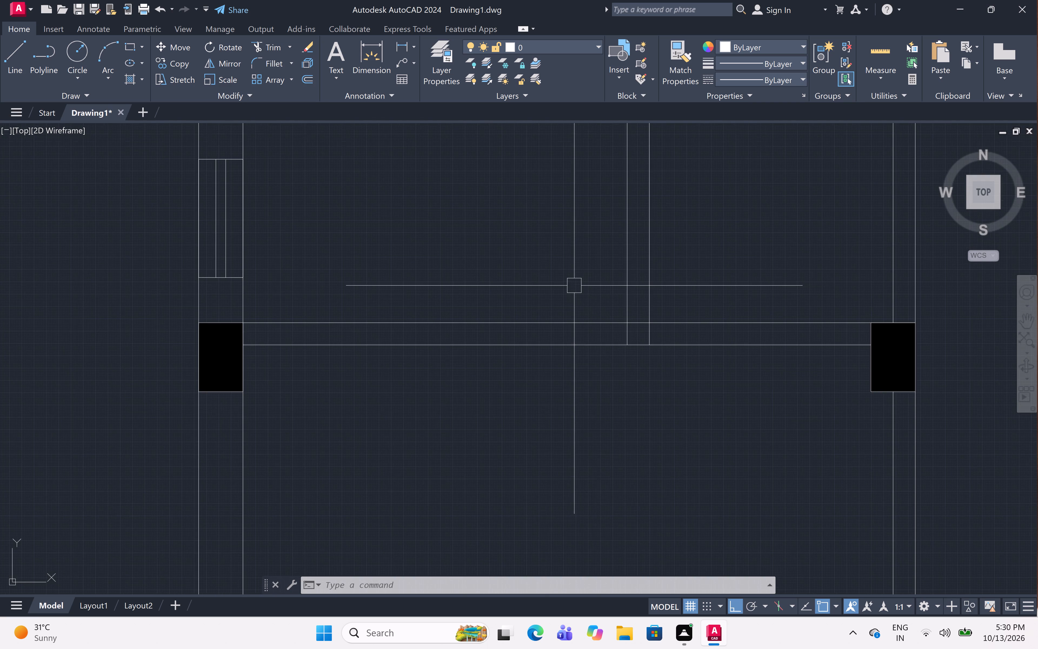
{"action": "middle_click_drag", "start_coordinate": [574, 286], "coordinate": [580, 336]}
{"action": "type", "text": "l"}
{"action": "key", "text": "space"}
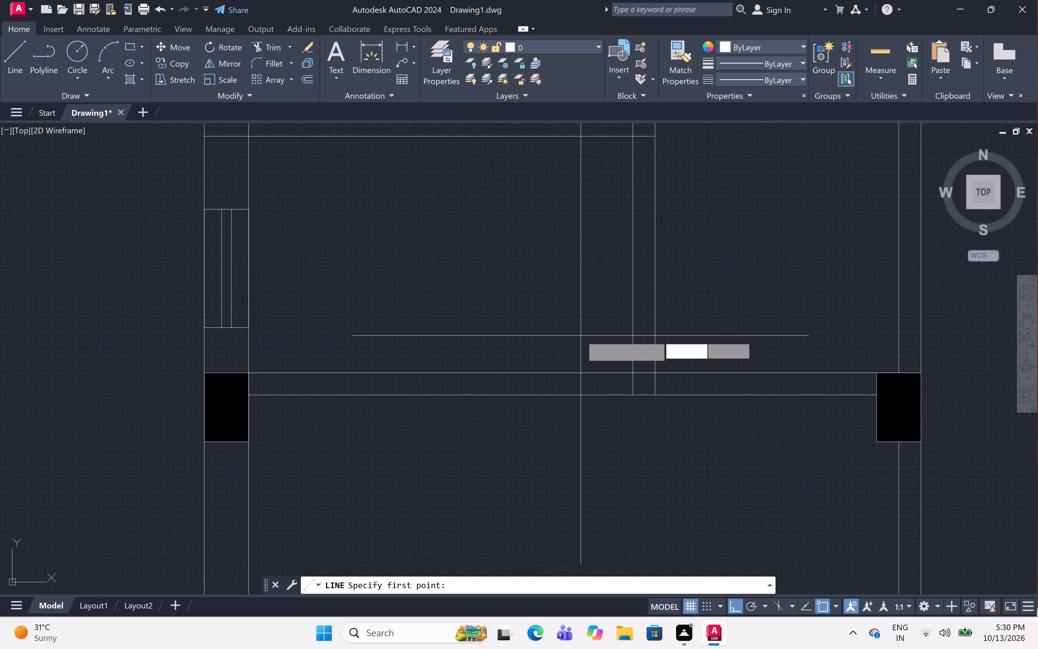
{"action": "left_click", "coordinate": [636, 397]}
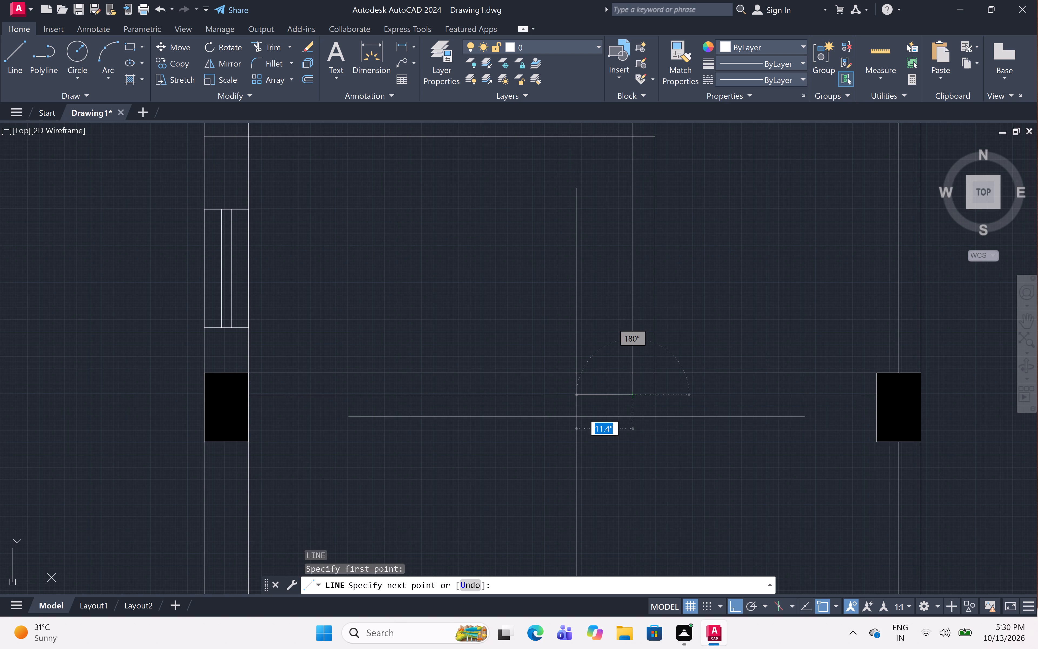
{"action": "key", "text": "3"}
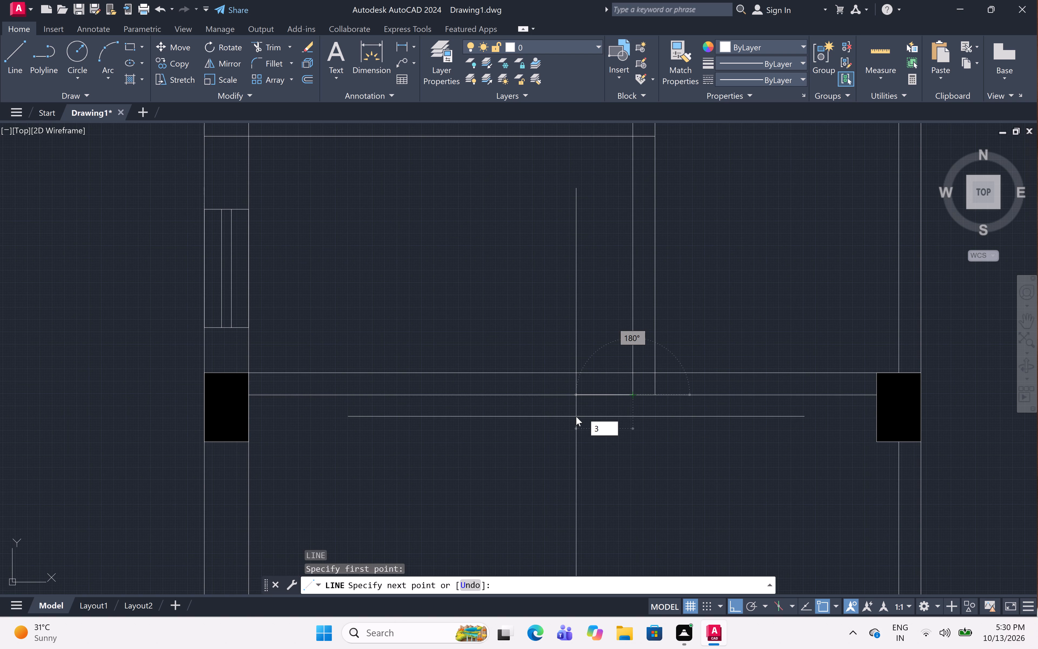
{"action": "type", "text": "\""}
{"action": "key", "text": "space"}
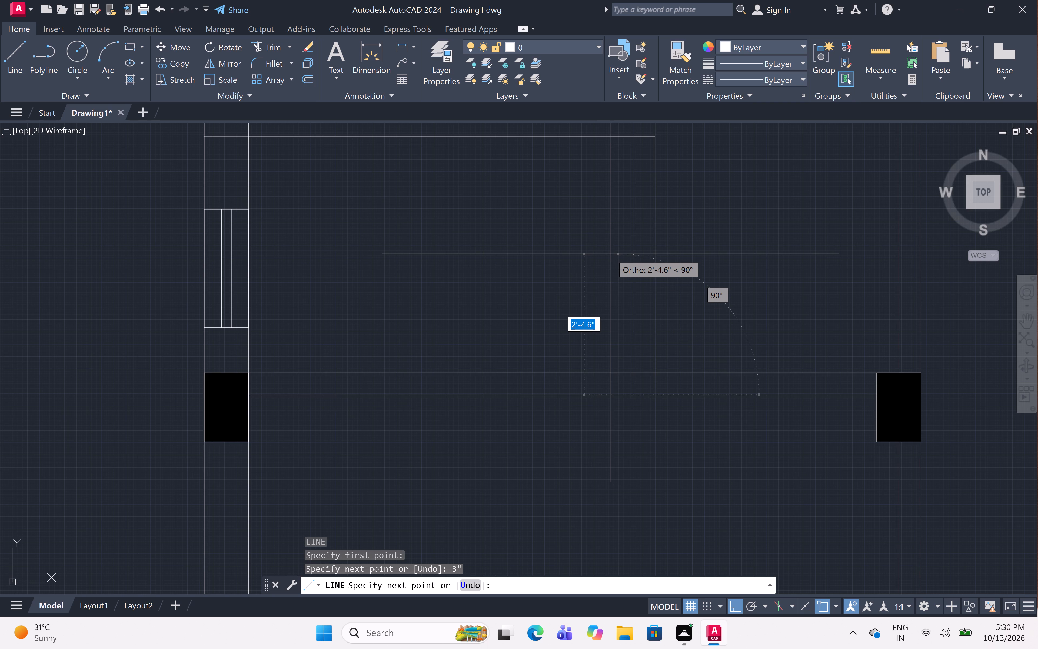
{"action": "key", "text": "3"}
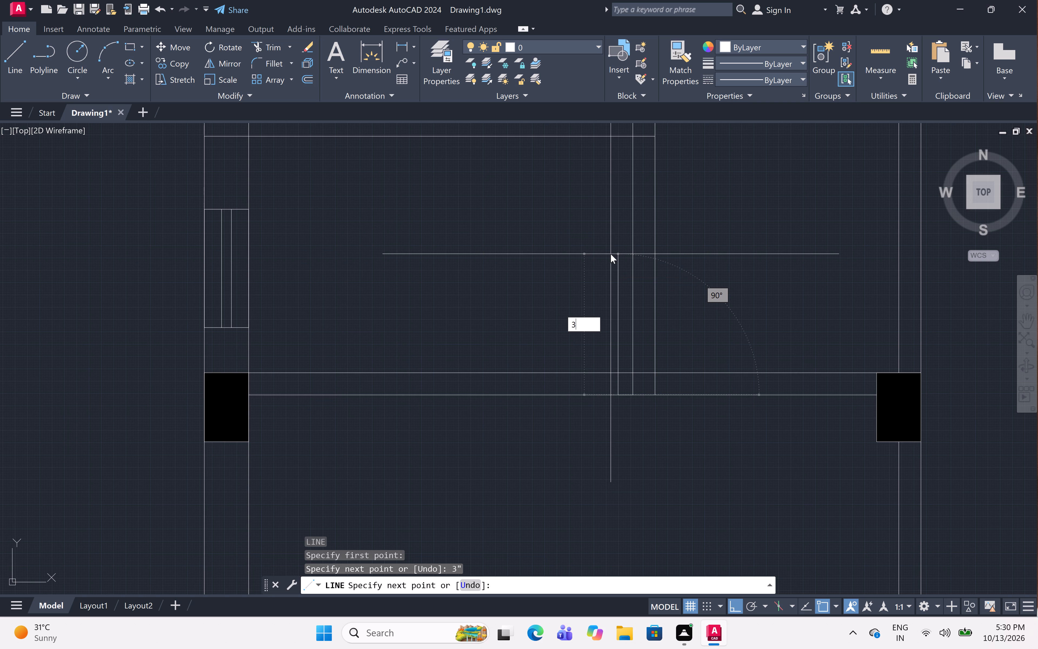
{"action": "key", "text": "apostrophe"}
{"action": "key", "text": "BackSpace"}
{"action": "key", "text": "BackSpace"}
{"action": "key", "text": "2"}
{"action": "type", "text": "'8"}
{"action": "key", "text": "shift+quotedbl"}
{"action": "key", "text": "space"}
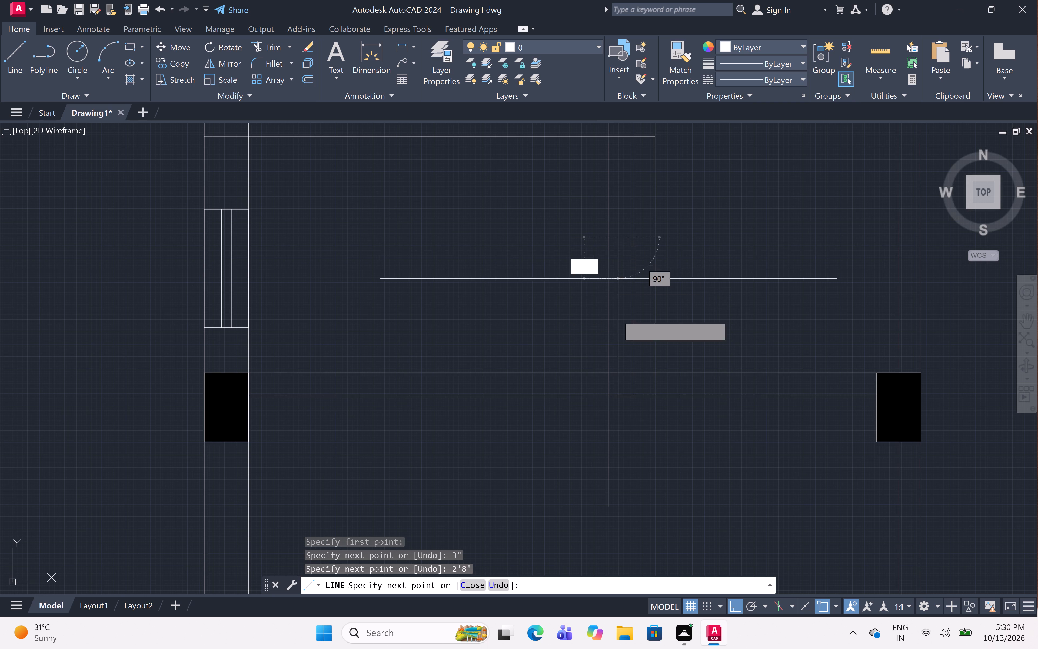
Continue the line back down to the wall's lower face, 2'8" left, and up across the wall to close off the door opening.
{"action": "left_click", "coordinate": [617, 397]}
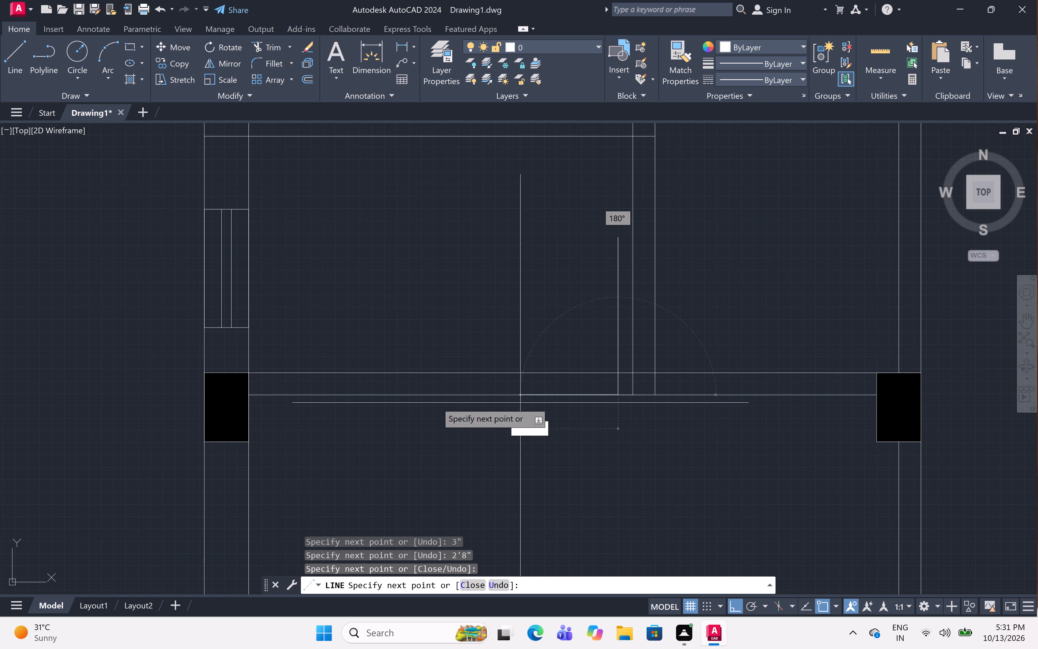
{"action": "type", "text": "2'8"}
{"action": "key", "text": "shift+quotedbl"}
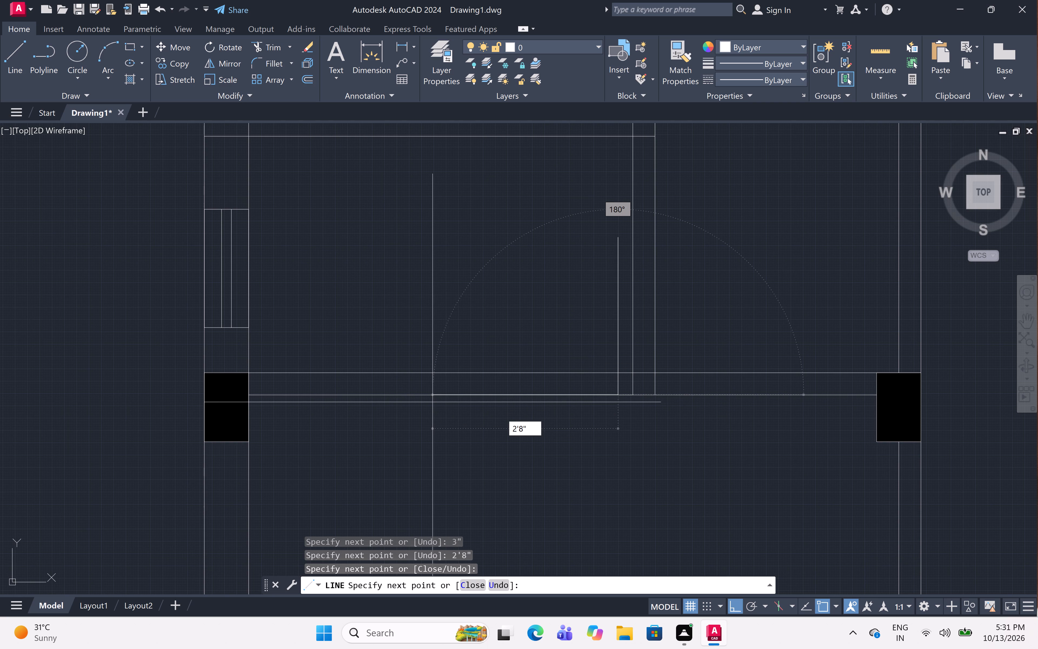
{"action": "key", "text": "space"}
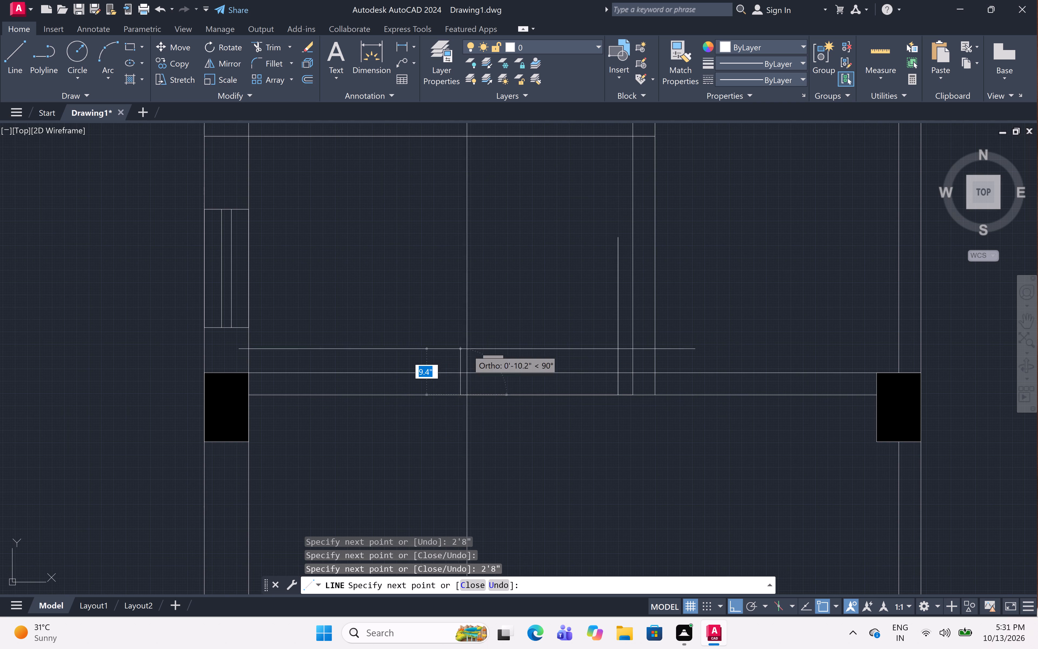
{"action": "left_click", "coordinate": [463, 372]}
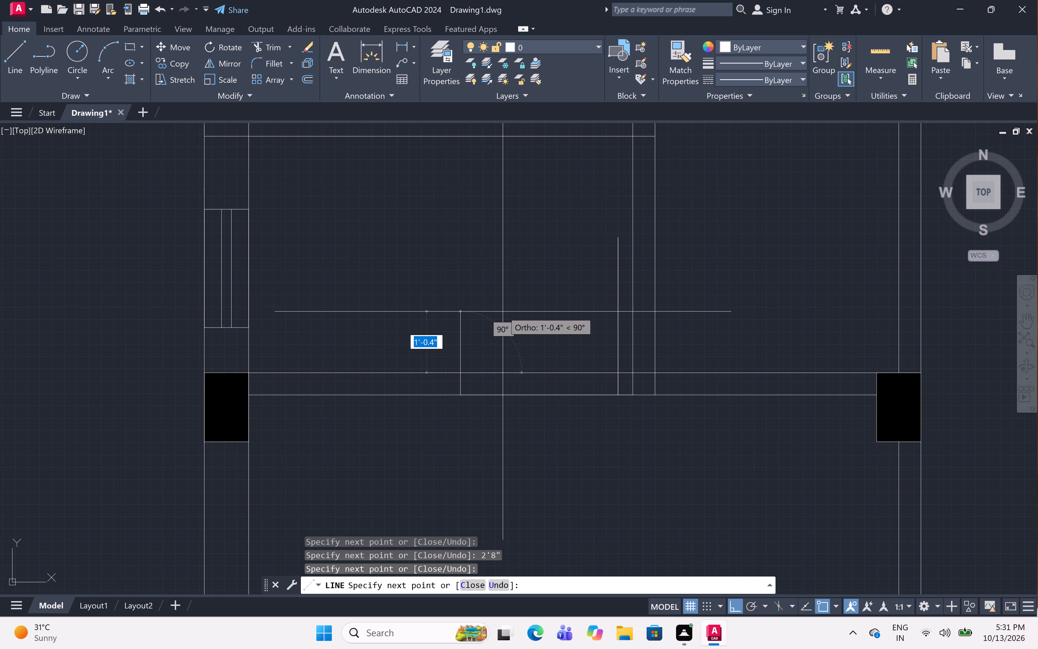
{"action": "key", "text": "Escape"}
At the small rooms' bottom wall, draw a line from the right-end black block's upper-left corner, 1" left and 3' down.
{"action": "scroll", "coordinate": [503, 311], "scroll_direction": "down", "scroll_amount": 2}
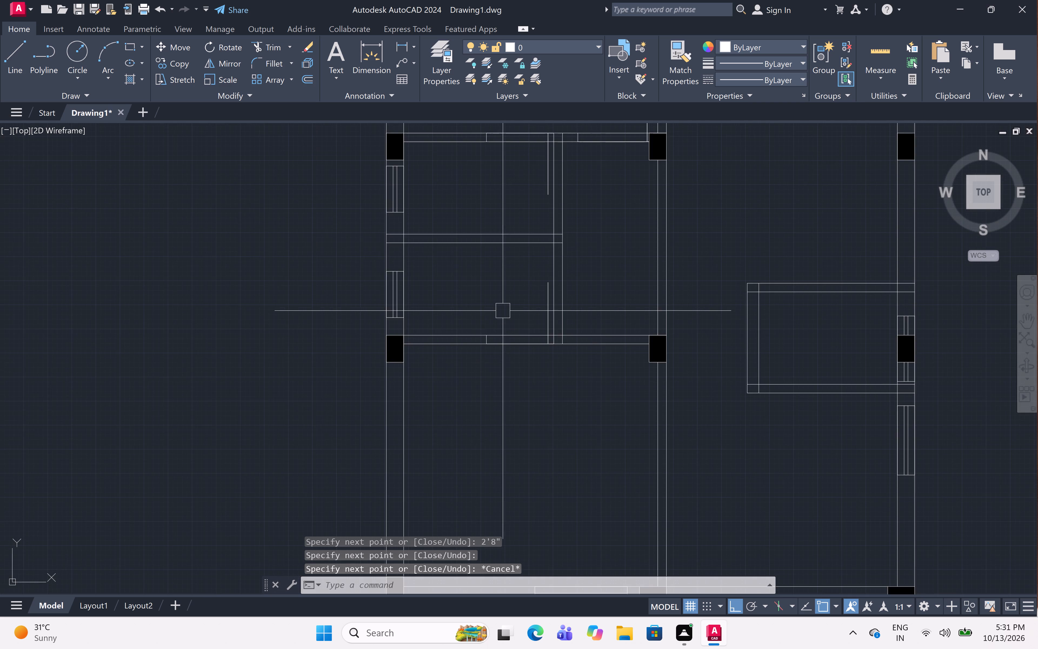
{"action": "scroll", "coordinate": [503, 310], "scroll_direction": "down", "scroll_amount": 1}
{"action": "scroll", "coordinate": [586, 338], "scroll_direction": "up", "scroll_amount": 3}
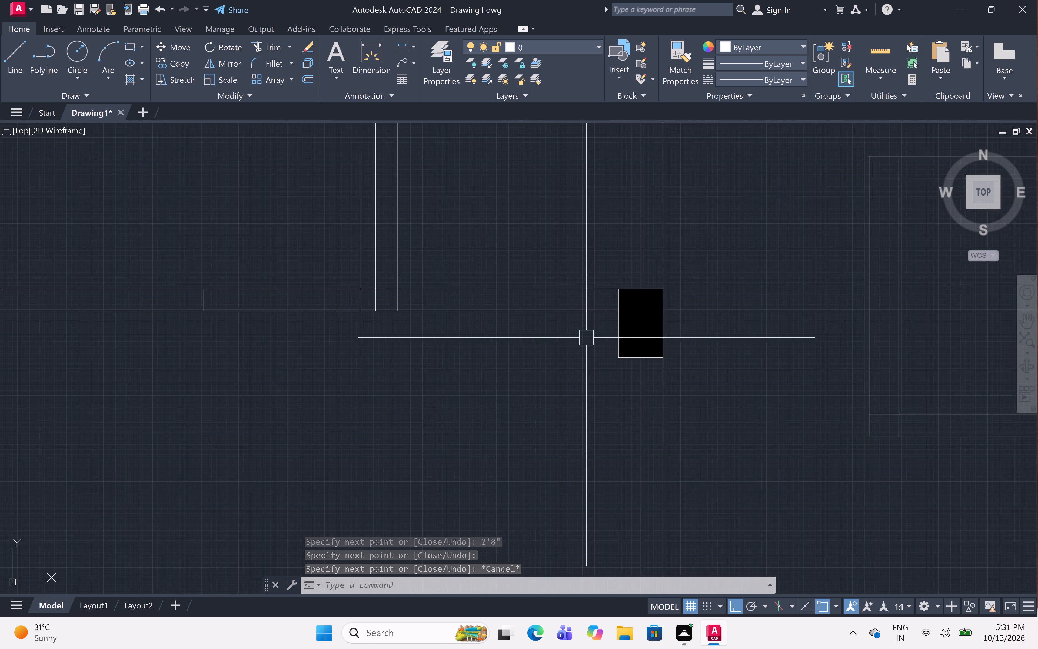
{"action": "scroll", "coordinate": [597, 305], "scroll_direction": "up", "scroll_amount": 1}
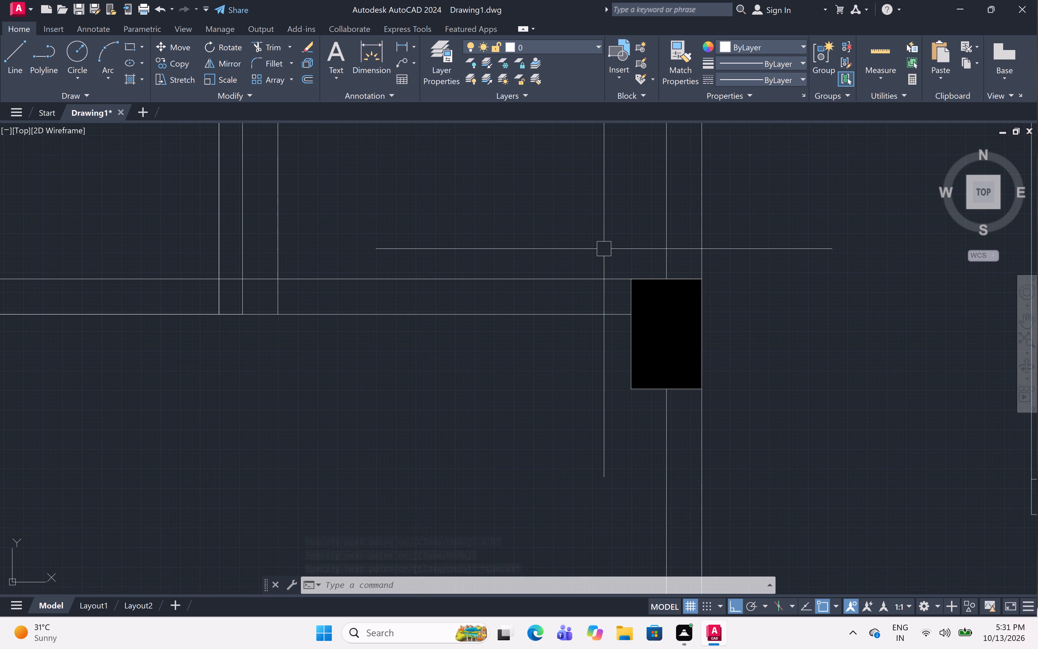
{"action": "type", "text": "l"}
{"action": "key", "text": "space"}
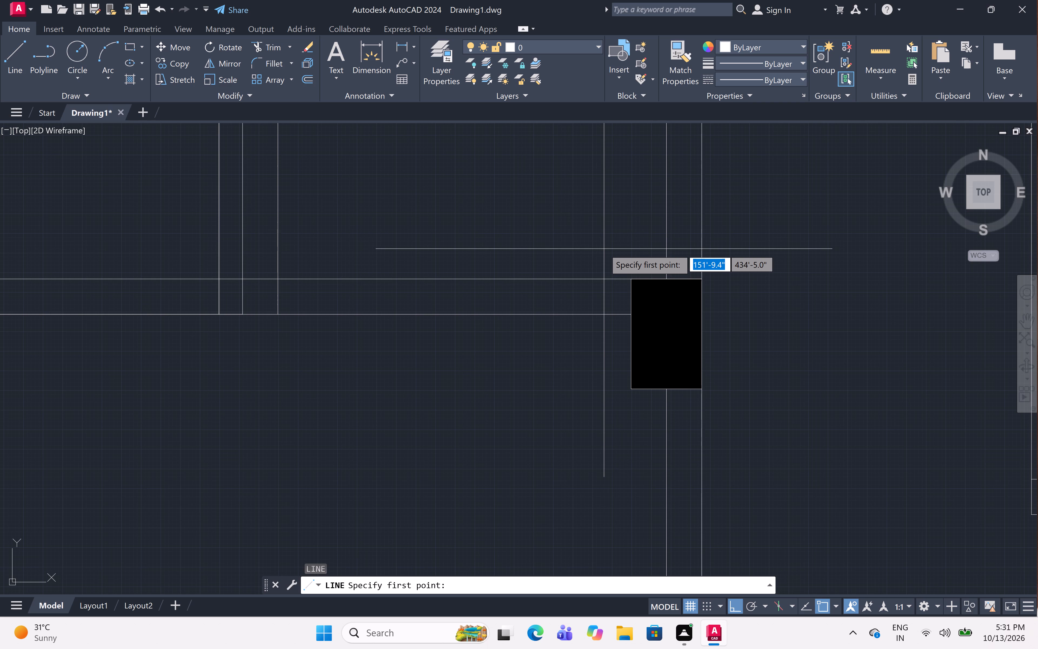
{"action": "left_click", "coordinate": [632, 279]}
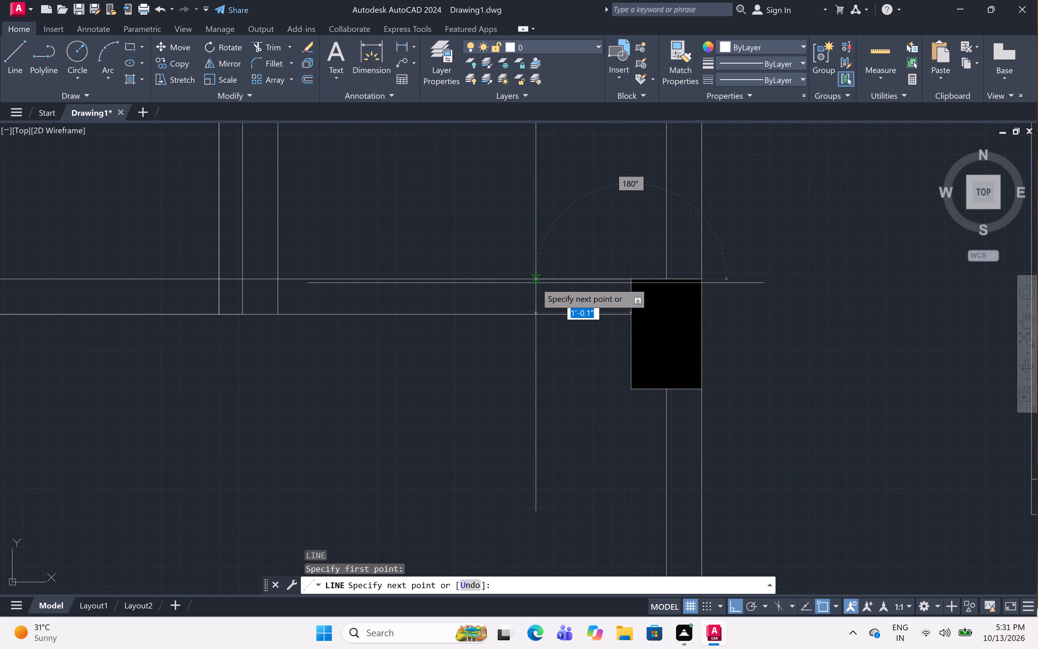
{"action": "key", "text": "1"}
{"action": "key", "text": "shift+quotedbl"}
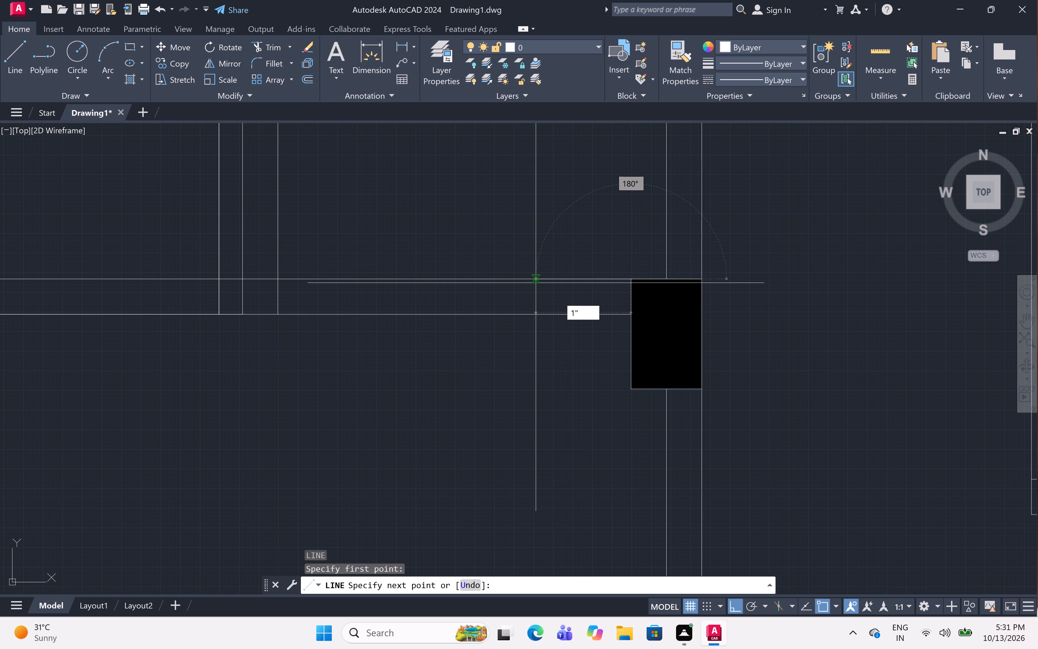
{"action": "key", "text": "space"}
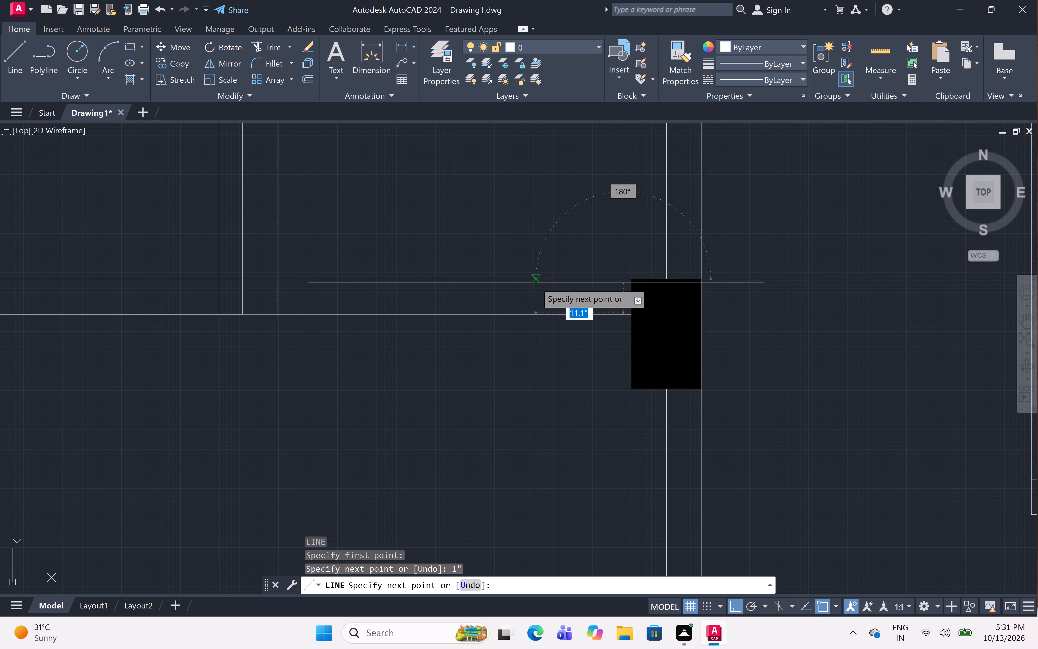
{"action": "type", "text": "3'"}
{"action": "key", "text": "space"}
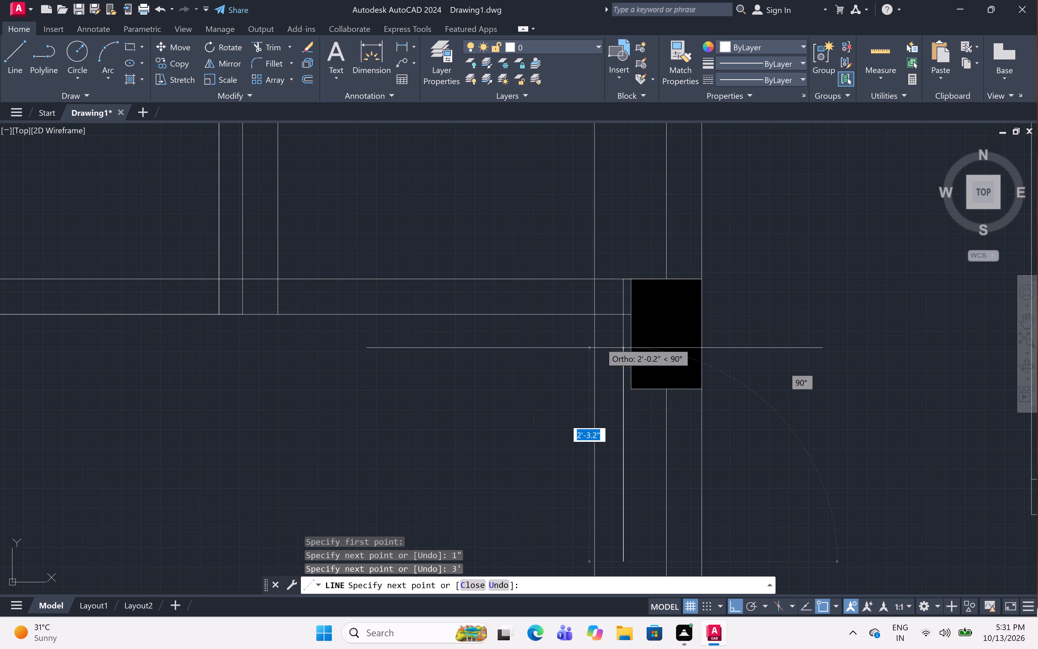
Continue the line back up to the wall's upper face, 3' left, and down across the wall to its lower face, and end it.
{"action": "scroll", "coordinate": [620, 280], "scroll_direction": "up", "scroll_amount": 1}
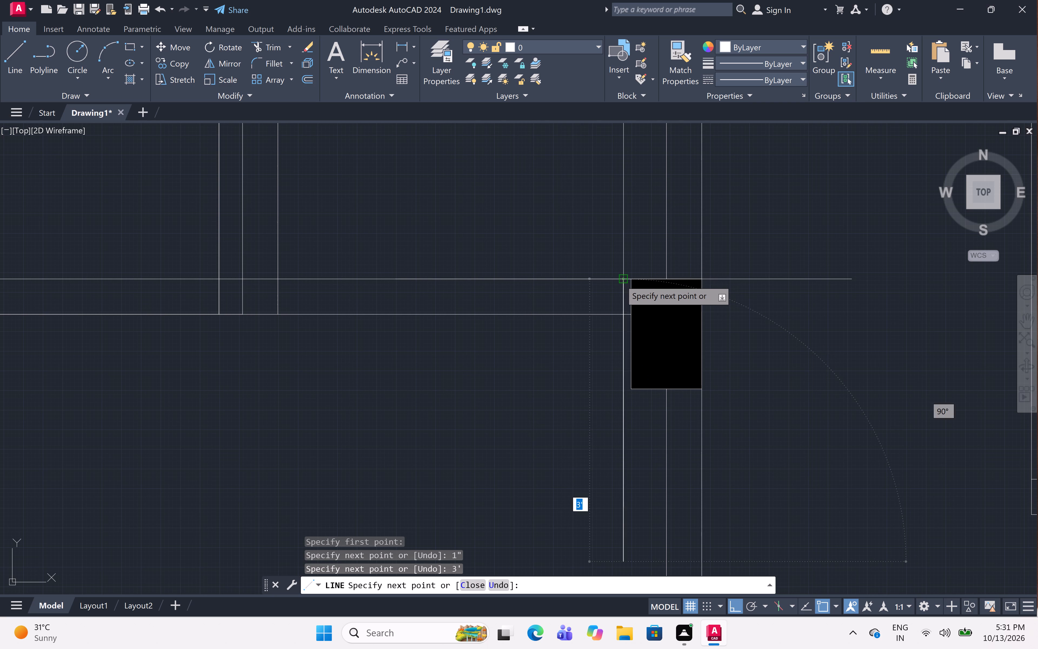
{"action": "scroll", "coordinate": [620, 280], "scroll_direction": "up", "scroll_amount": 1}
{"action": "left_click", "coordinate": [625, 277]}
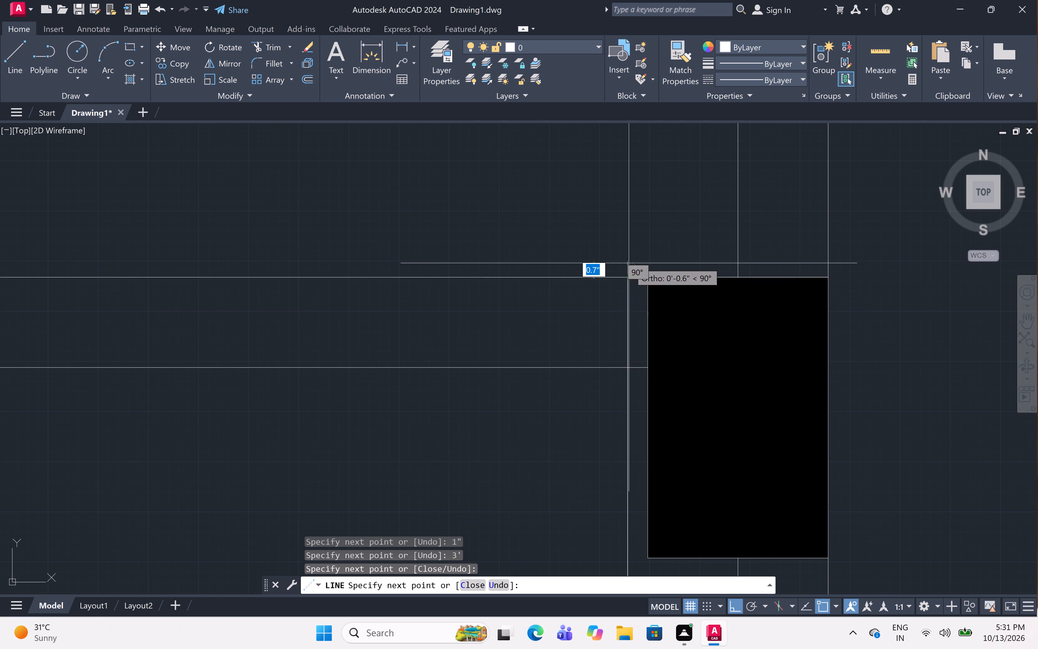
{"action": "scroll", "coordinate": [629, 262], "scroll_direction": "down", "scroll_amount": 2}
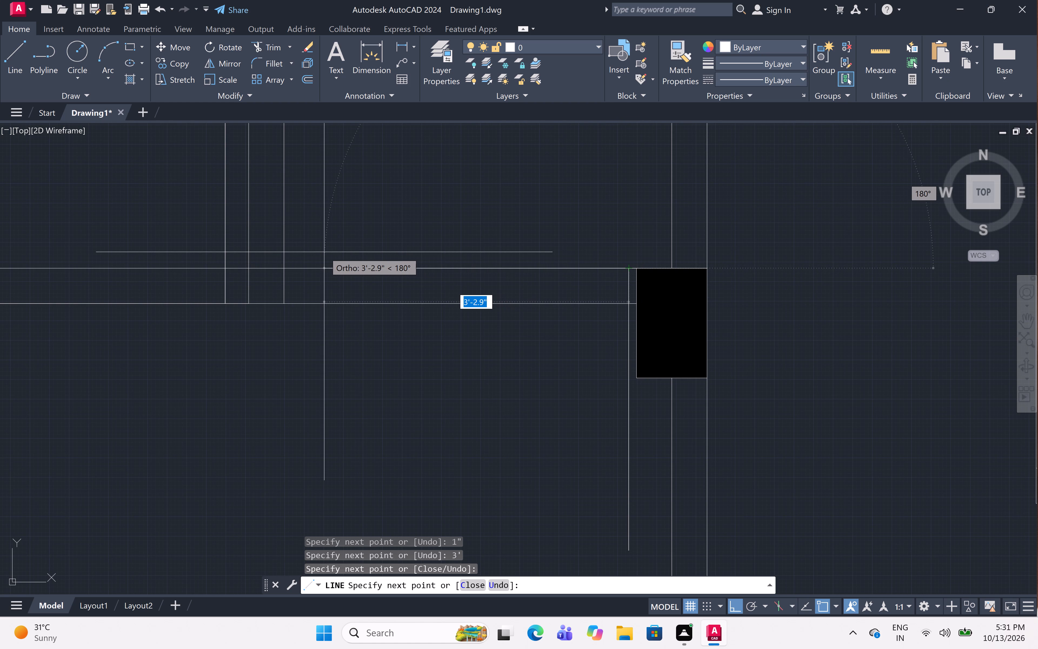
{"action": "type", "text": "3'"}
{"action": "key", "text": "space"}
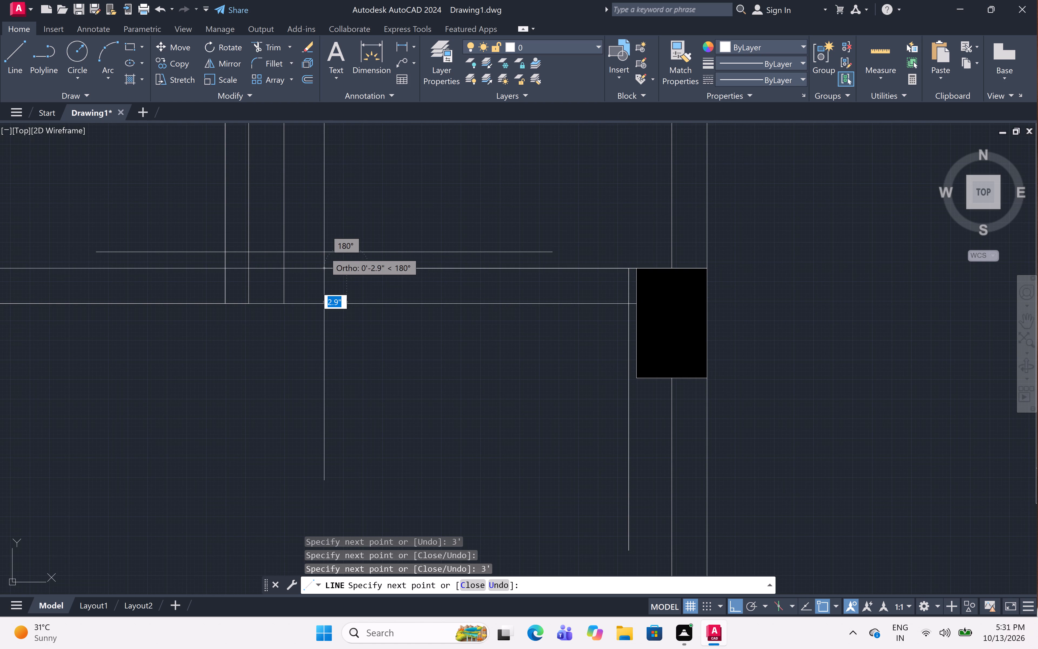
{"action": "left_click", "coordinate": [348, 302]}
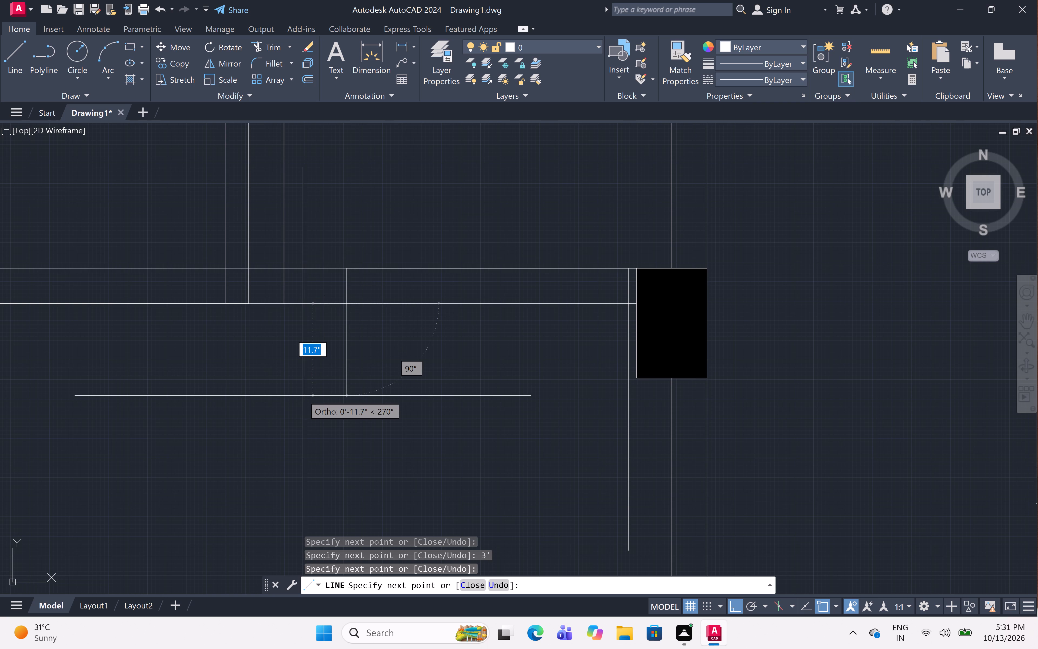
{"action": "key", "text": "Escape"}
In the separate room to the east, draw a line from the left wall's outer face at the bottom wall, 1" up, 2' right and back.
{"action": "scroll", "coordinate": [298, 392], "scroll_direction": "down", "scroll_amount": 3}
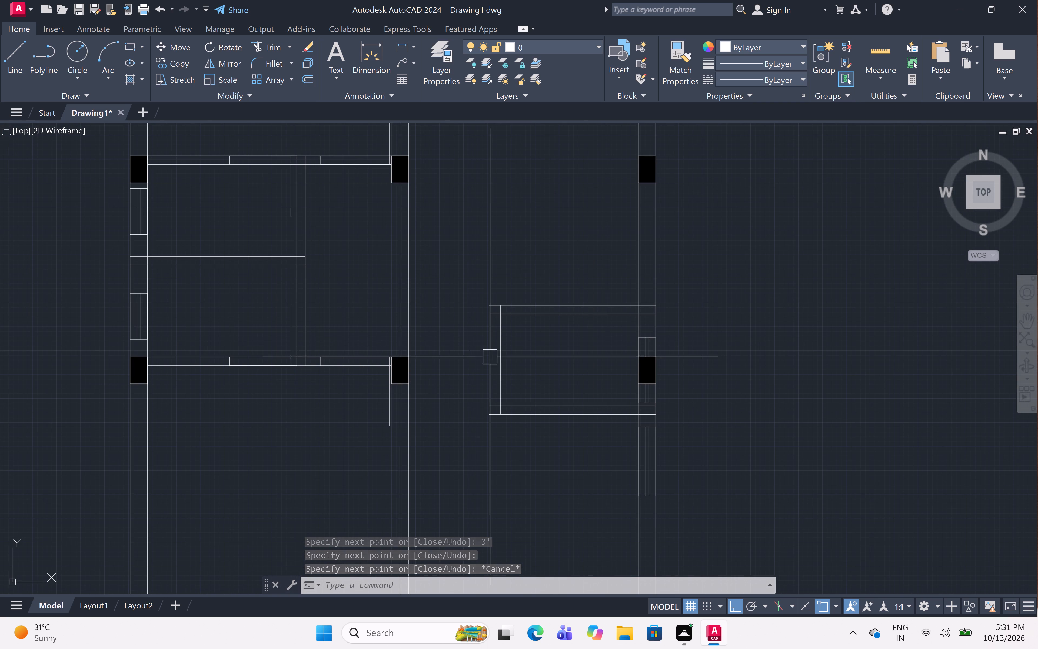
{"action": "scroll", "coordinate": [498, 382], "scroll_direction": "up", "scroll_amount": 2}
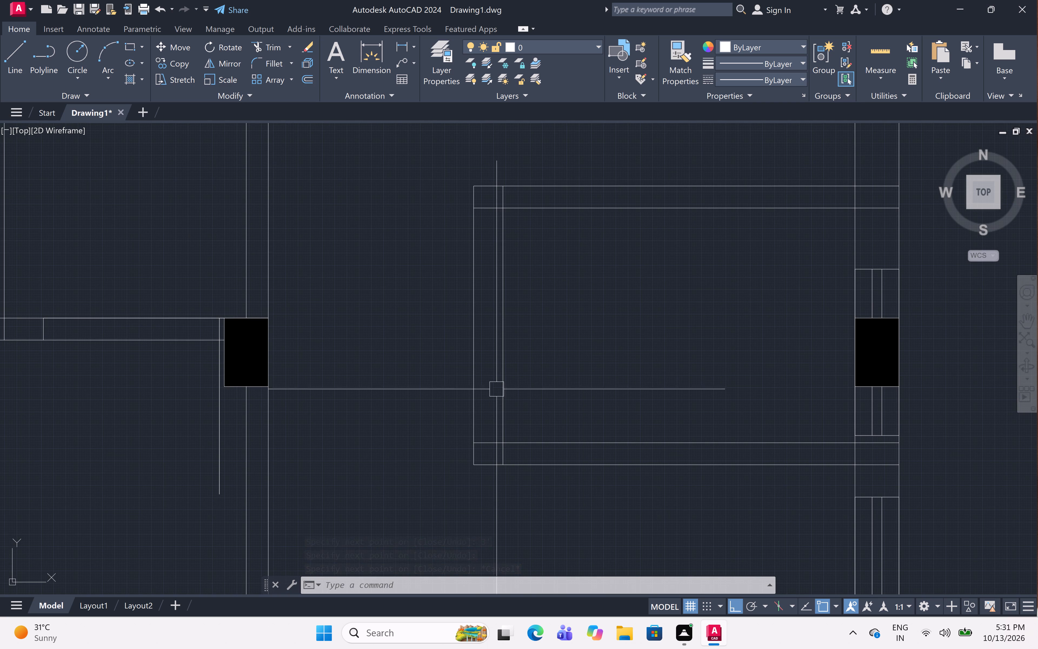
{"action": "scroll", "coordinate": [490, 400], "scroll_direction": "up", "scroll_amount": 1}
{"action": "scroll", "coordinate": [556, 383], "scroll_direction": "down", "scroll_amount": 1}
{"action": "type", "text": "l"}
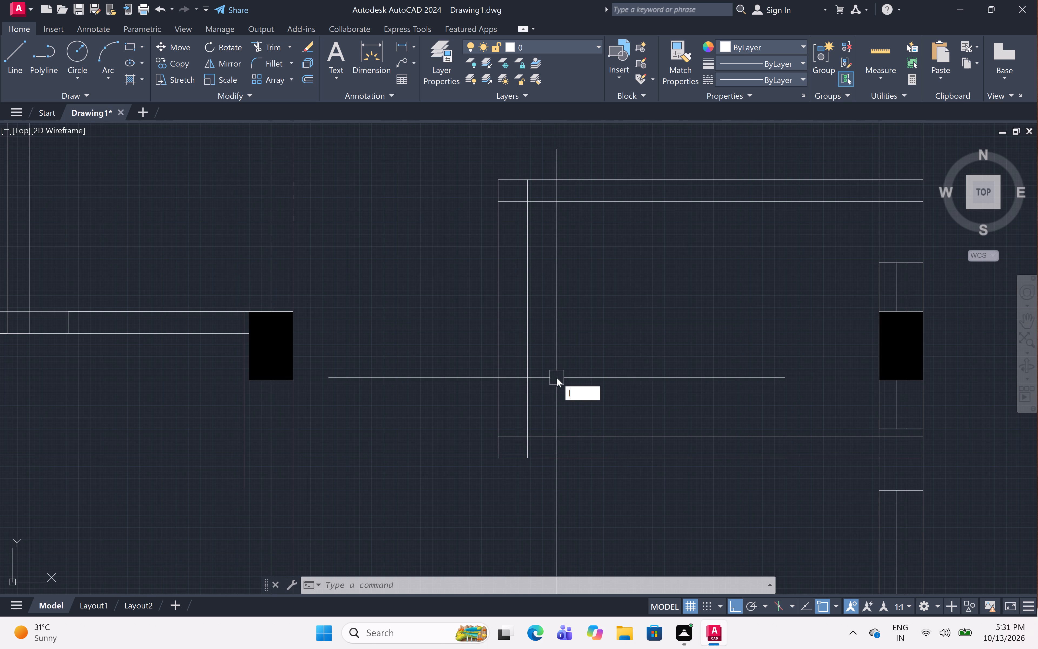
{"action": "key", "text": "space"}
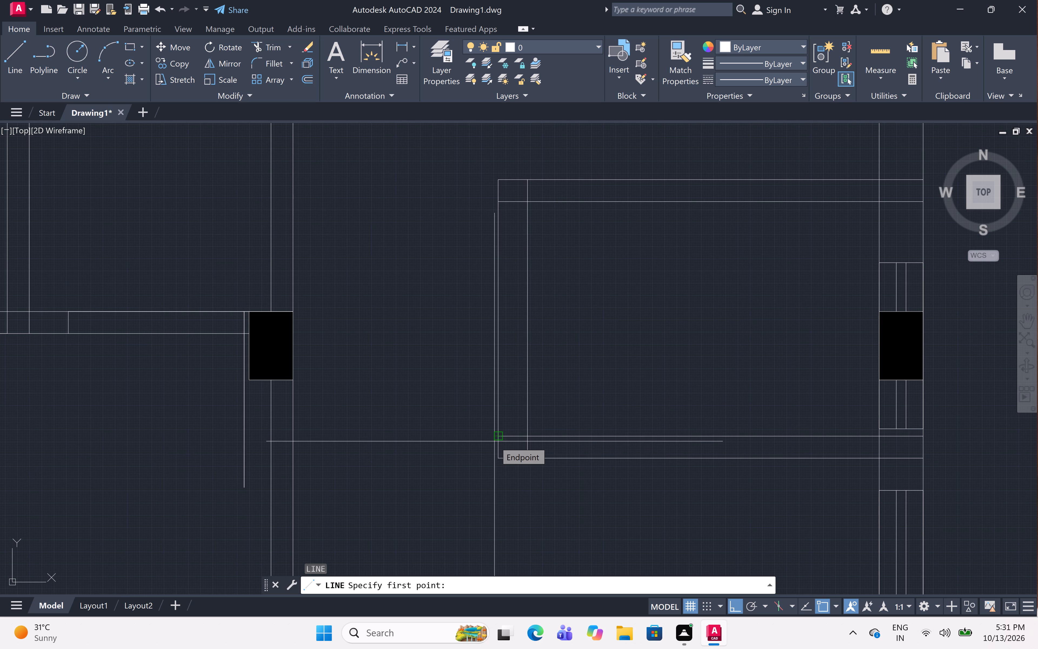
{"action": "left_click", "coordinate": [497, 436]}
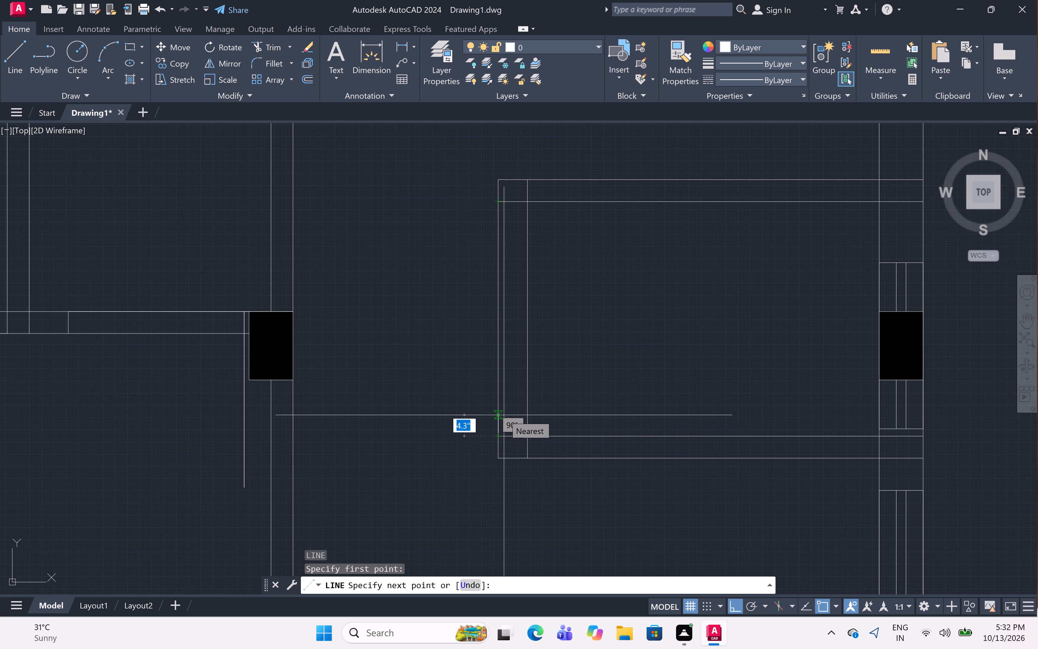
{"action": "key", "text": "1"}
{"action": "type", "text": "\""}
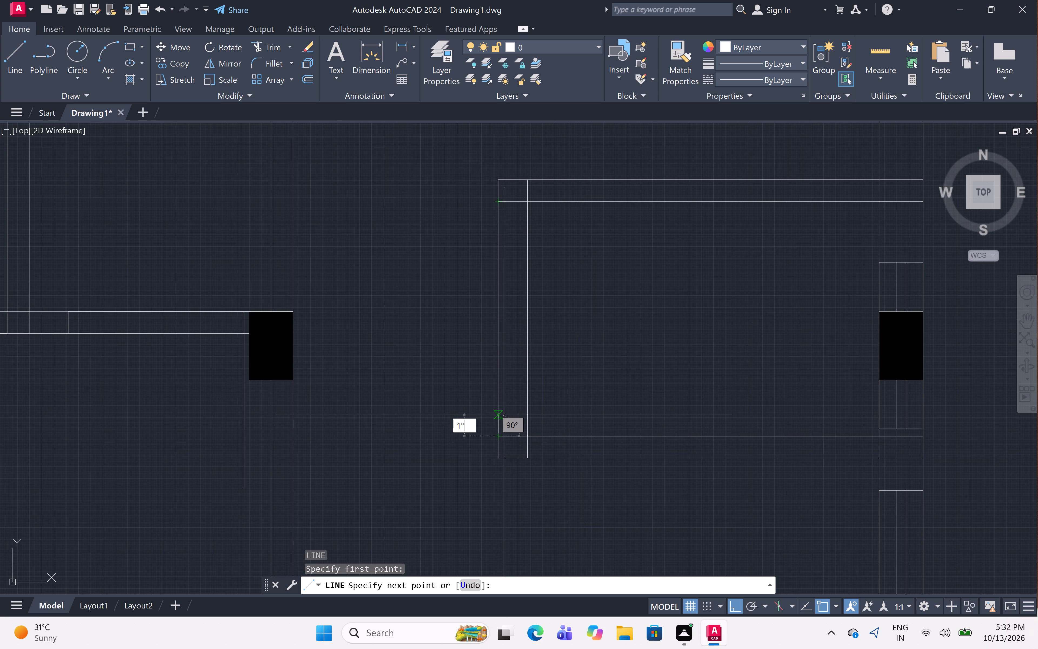
{"action": "key", "text": "space"}
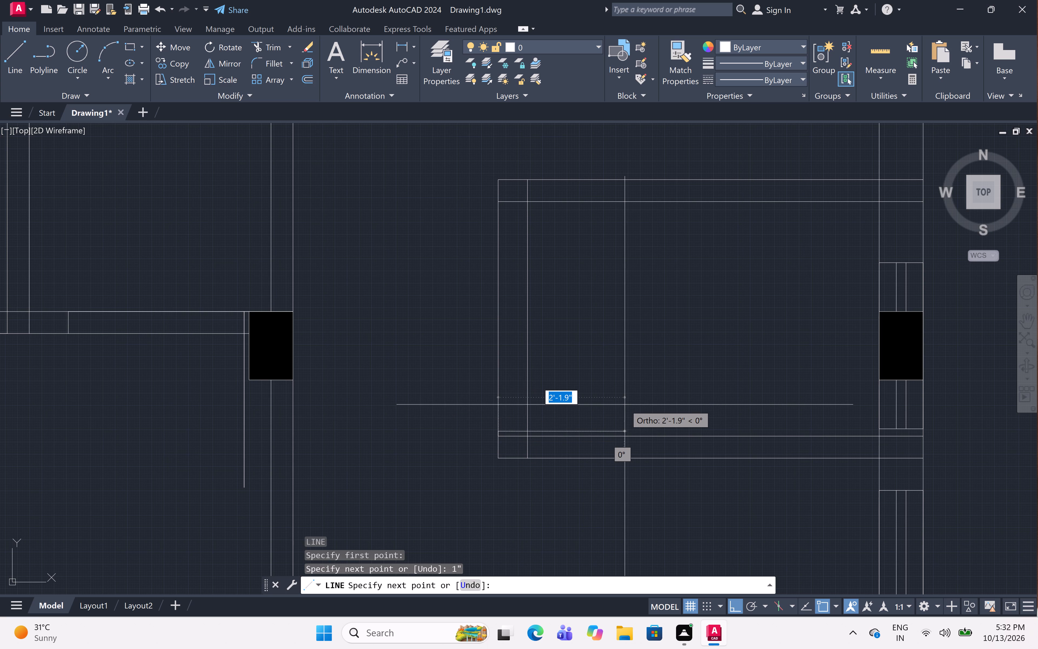
{"action": "type", "text": "2'"}
{"action": "key", "text": "space"}
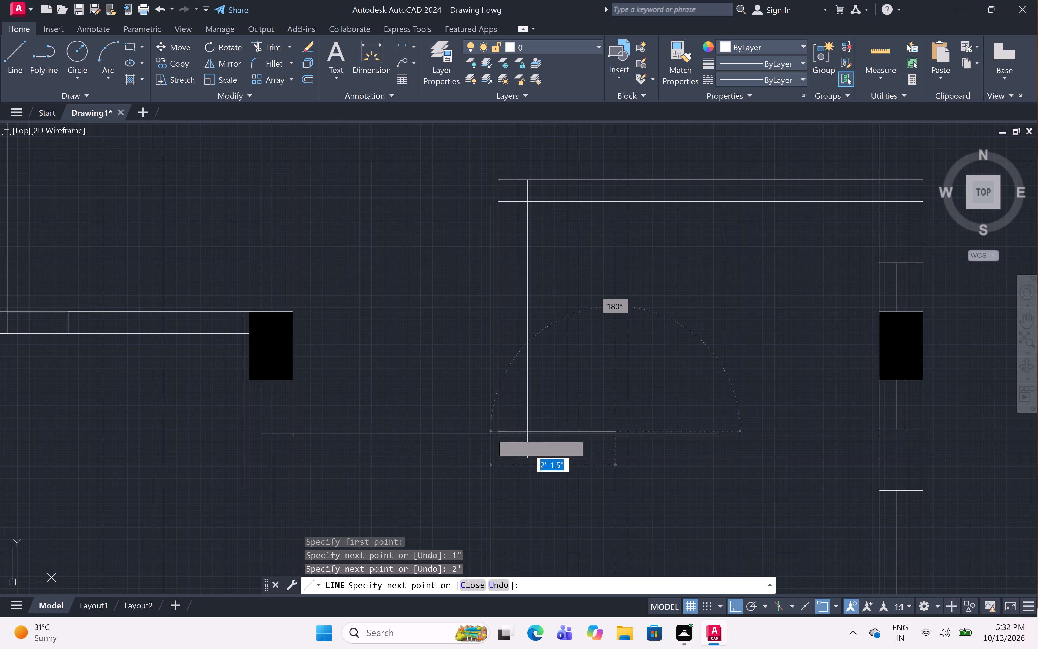
{"action": "left_click", "coordinate": [501, 428]}
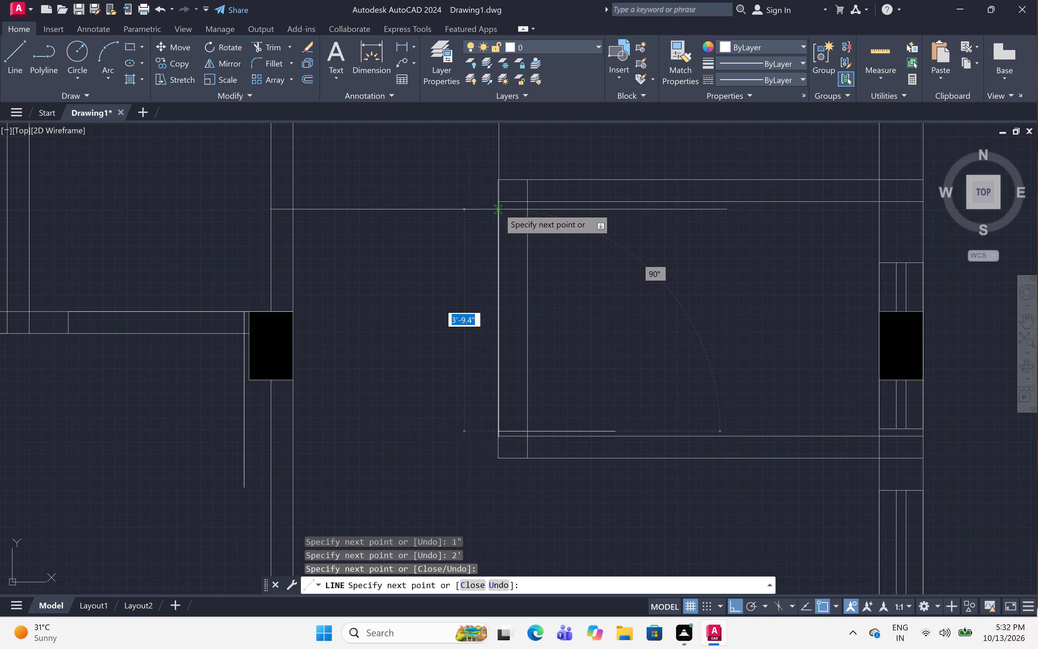
Continue the line 3'10" up along the left wall's outer face, 2' right, and back to the outer face.
{"action": "scroll", "coordinate": [498, 210], "scroll_direction": "up", "scroll_amount": 2}
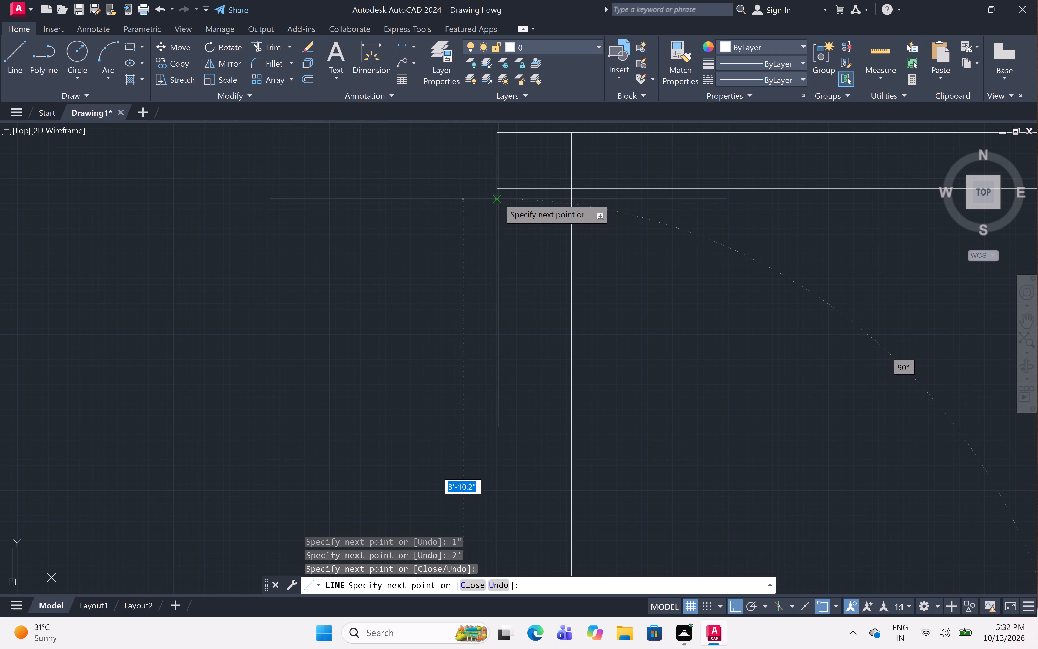
{"action": "scroll", "coordinate": [498, 198], "scroll_direction": "up", "scroll_amount": 2}
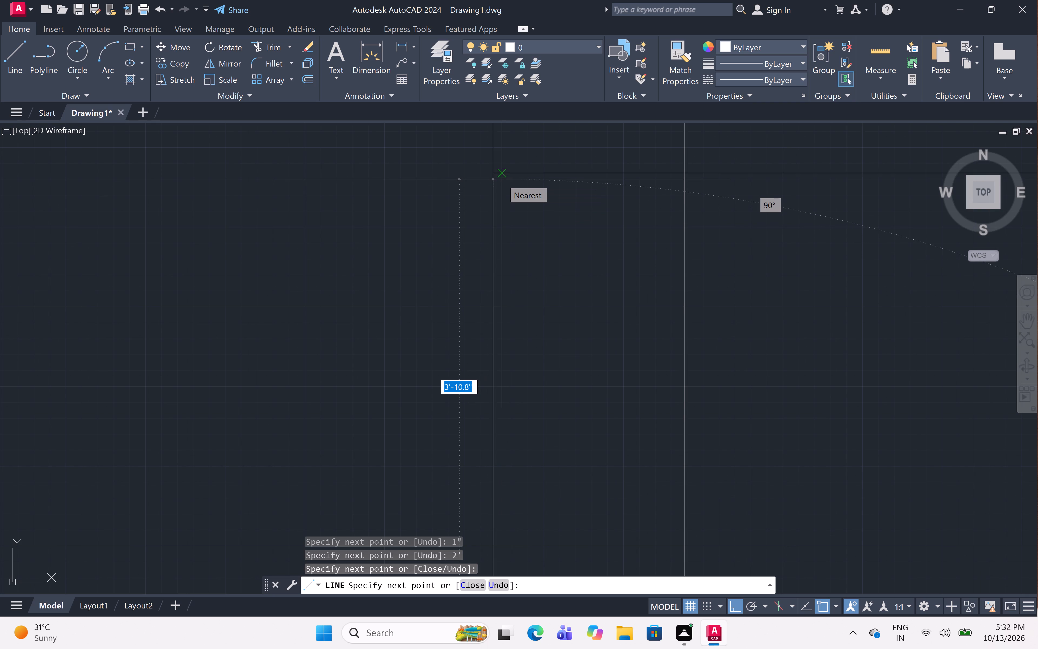
{"action": "scroll", "coordinate": [502, 179], "scroll_direction": "down", "scroll_amount": 3}
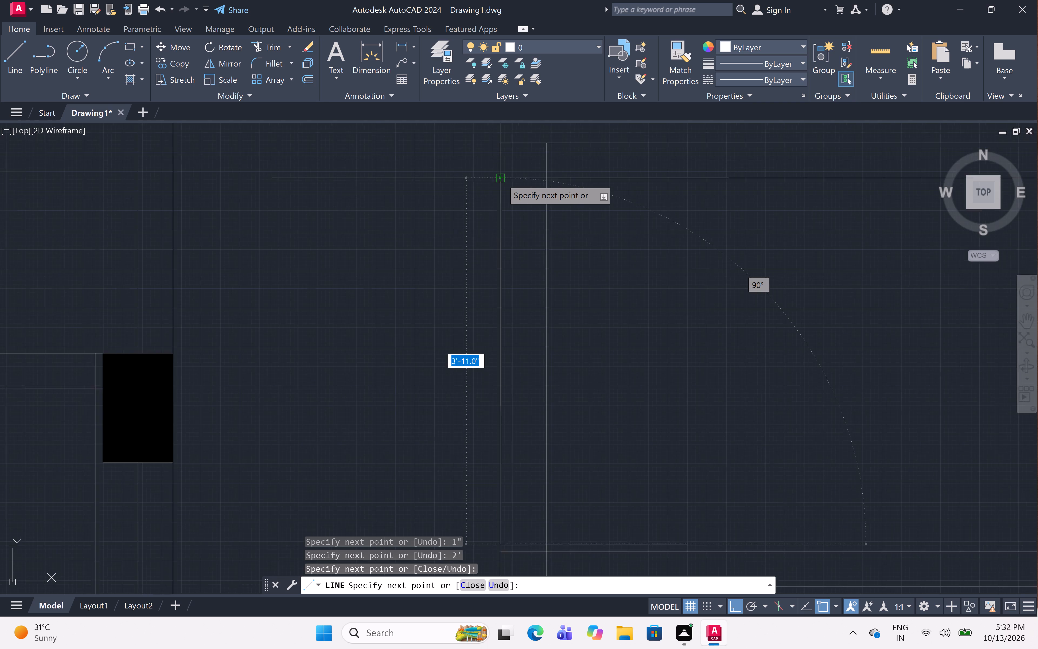
{"action": "scroll", "coordinate": [502, 179], "scroll_direction": "down", "scroll_amount": 2}
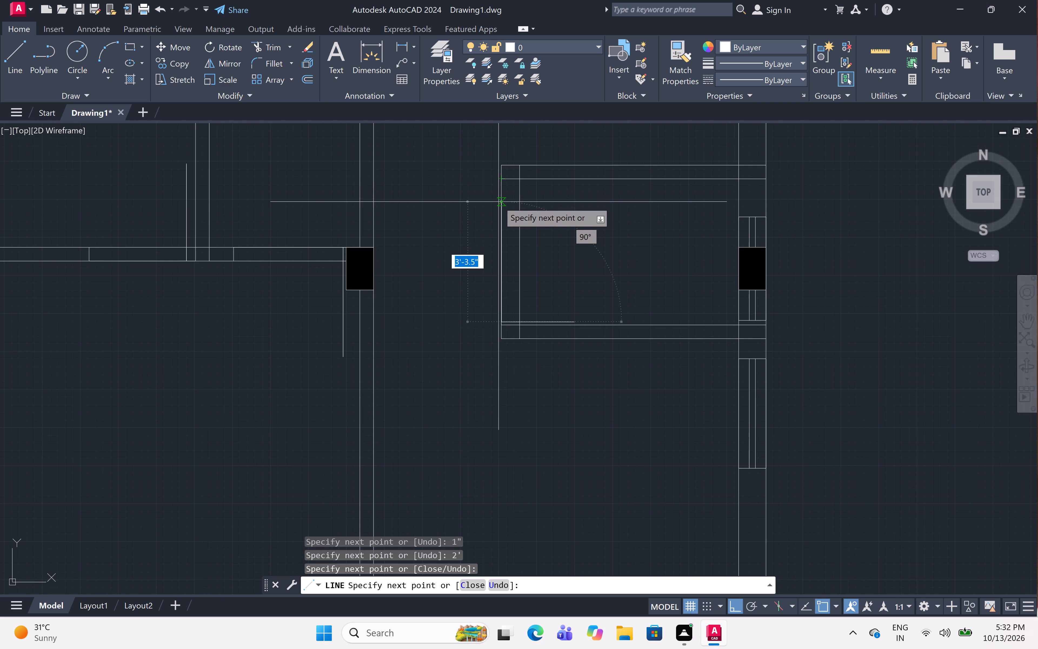
{"action": "middle_click_drag", "start_coordinate": [507, 193], "coordinate": [503, 229]}
{"action": "scroll", "coordinate": [503, 227], "scroll_direction": "up", "scroll_amount": 2}
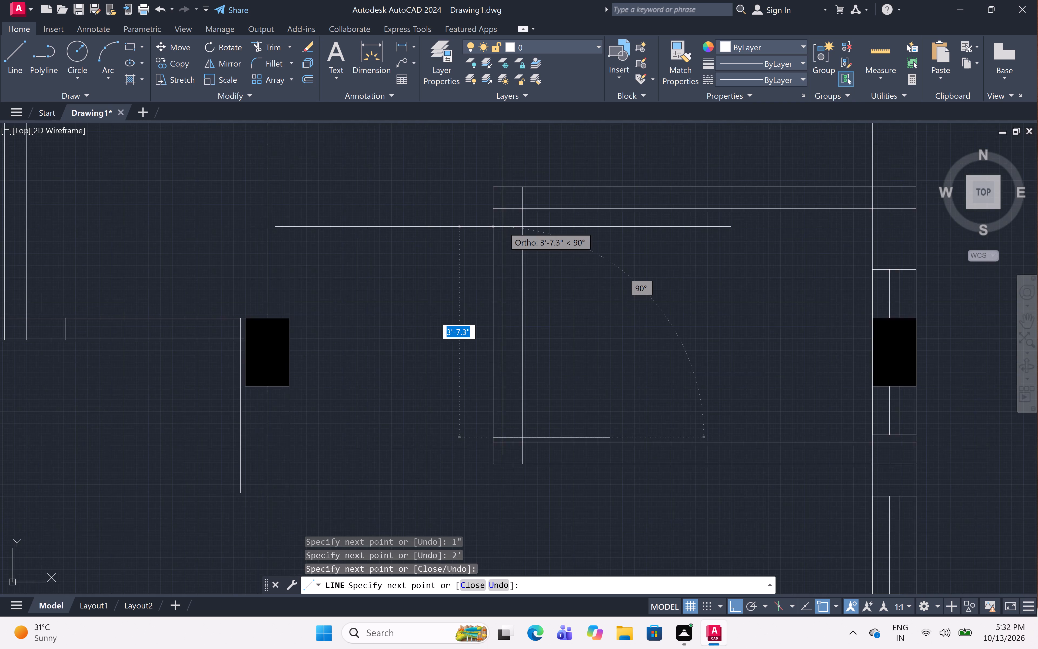
{"action": "middle_click_drag", "start_coordinate": [503, 226], "coordinate": [503, 239]}
{"action": "scroll", "coordinate": [506, 221], "scroll_direction": "down", "scroll_amount": 1}
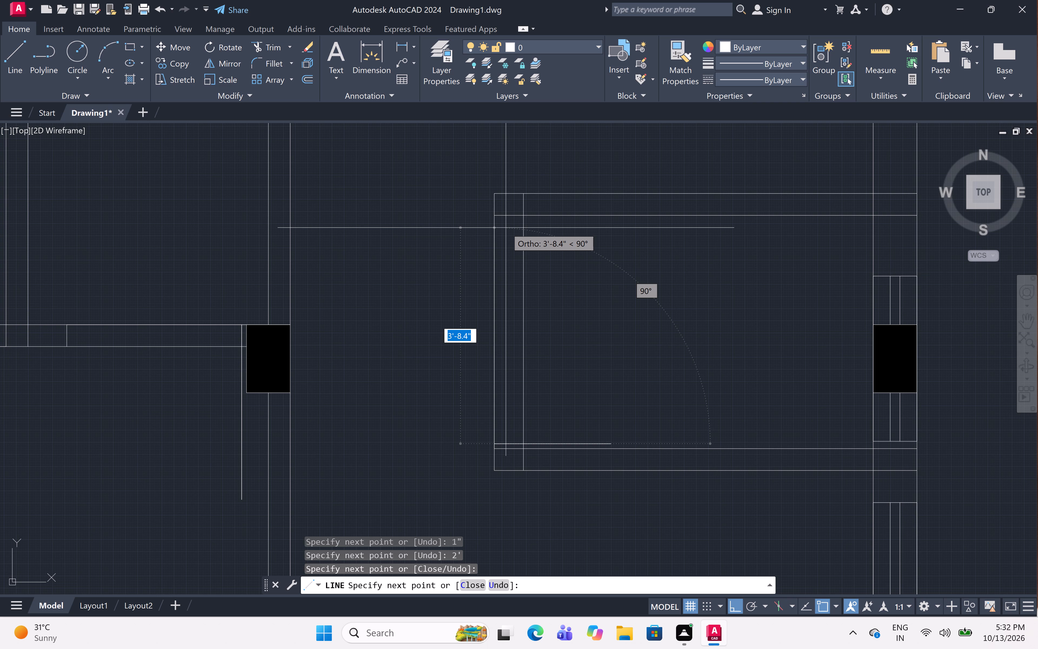
{"action": "type", "text": "3'"}
{"action": "type", "text": "10"}
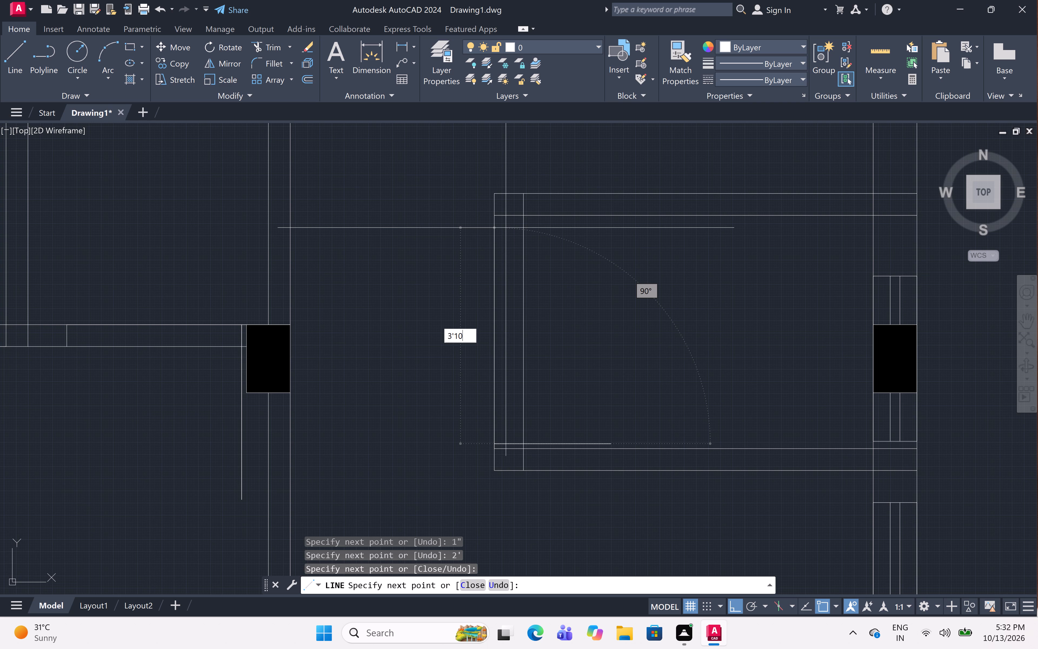
{"action": "key", "text": "shift+quotedbl"}
{"action": "key", "text": "space"}
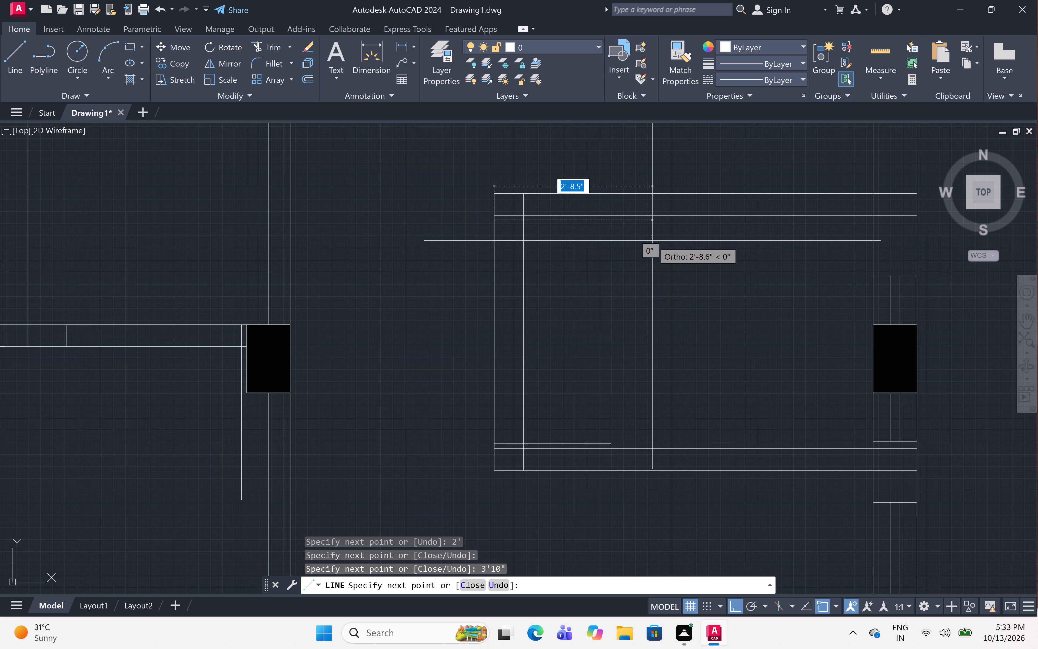
{"action": "type", "text": "2'"}
{"action": "key", "text": "space"}
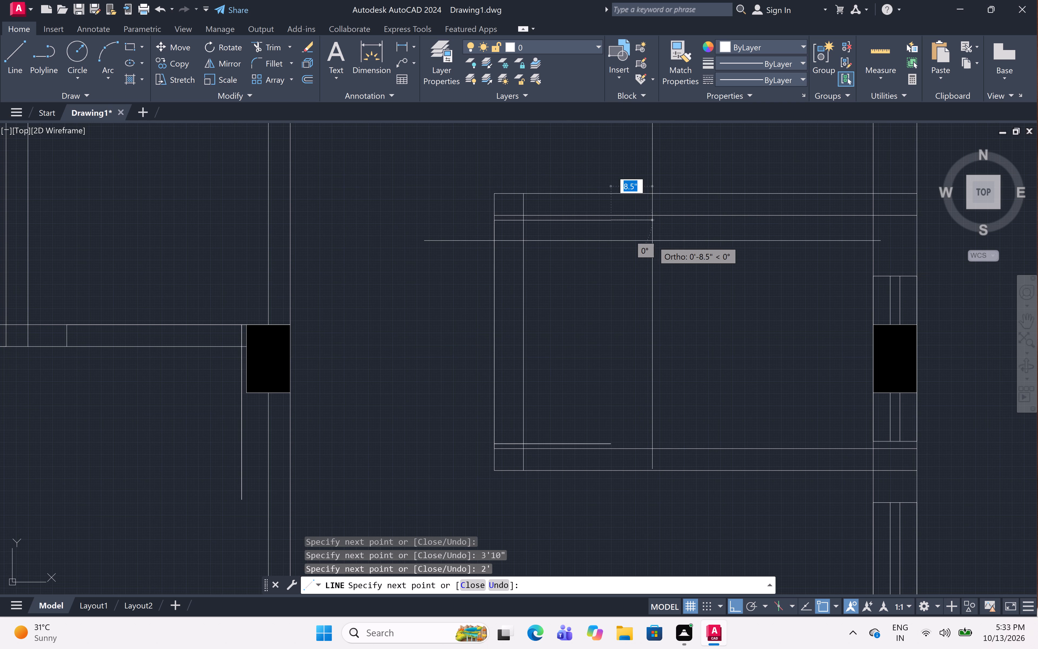
{"action": "scroll", "coordinate": [411, 155], "scroll_direction": "up", "scroll_amount": 1}
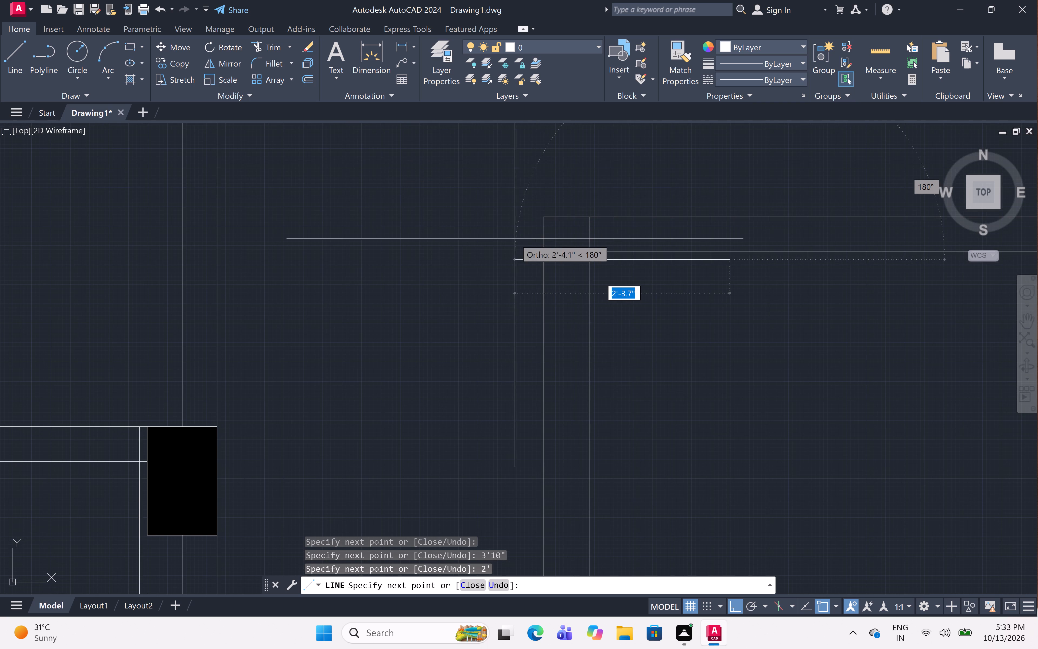
{"action": "left_click", "coordinate": [542, 260]}
Continue the line down to the middle of the opening and straight across the left wall to its inner face, and end it.
{"action": "scroll", "coordinate": [542, 410], "scroll_direction": "down", "scroll_amount": 1}
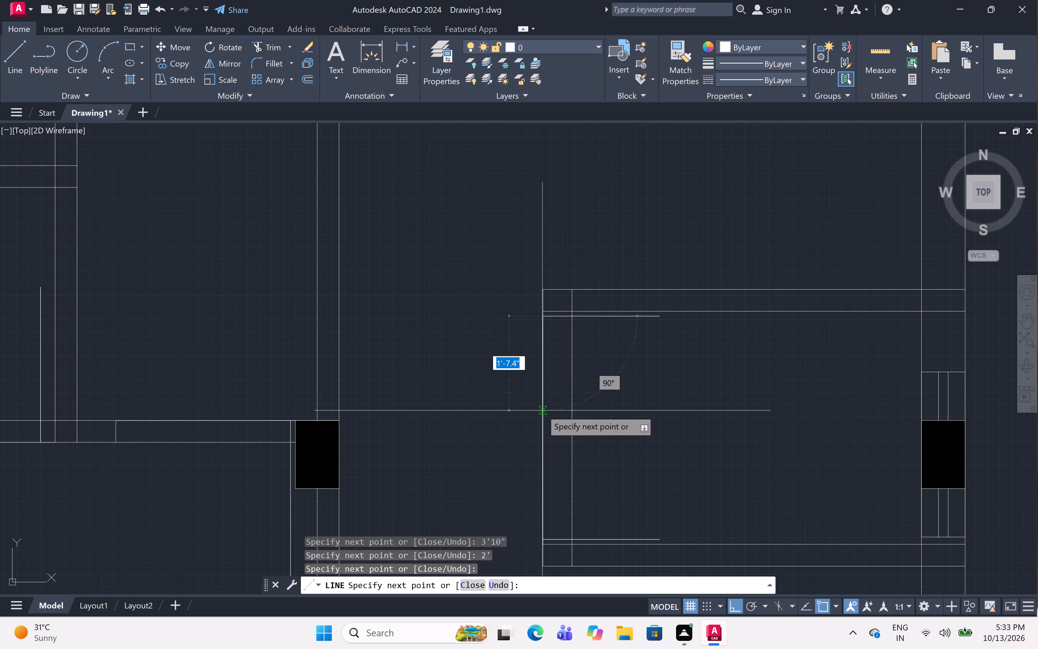
{"action": "left_click", "coordinate": [544, 432]}
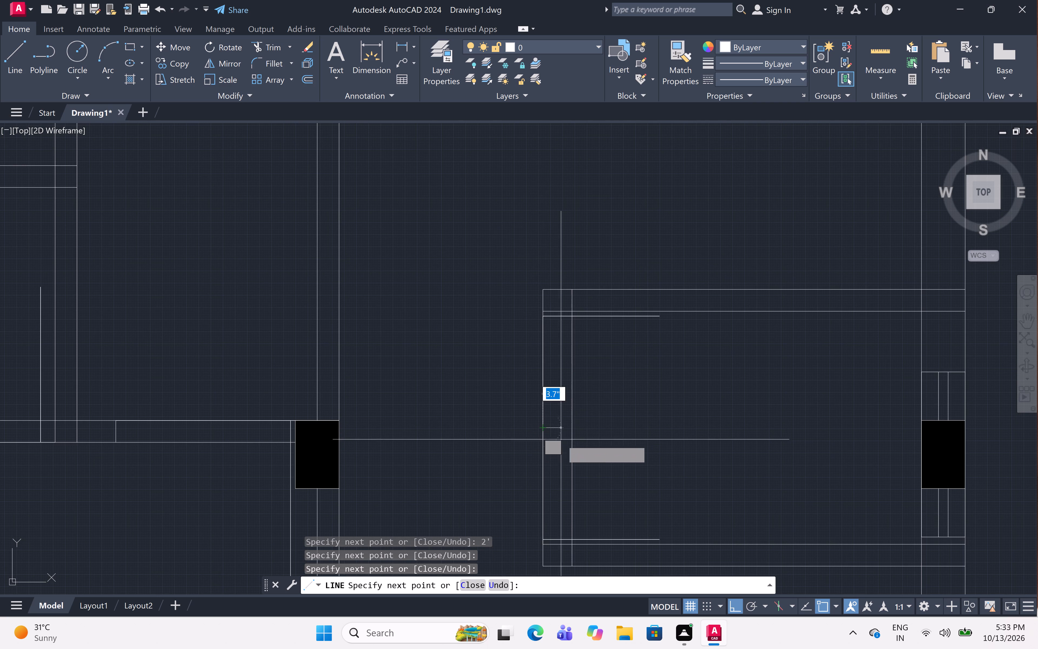
{"action": "left_click", "coordinate": [569, 431]}
{"action": "key", "text": "Escape"}
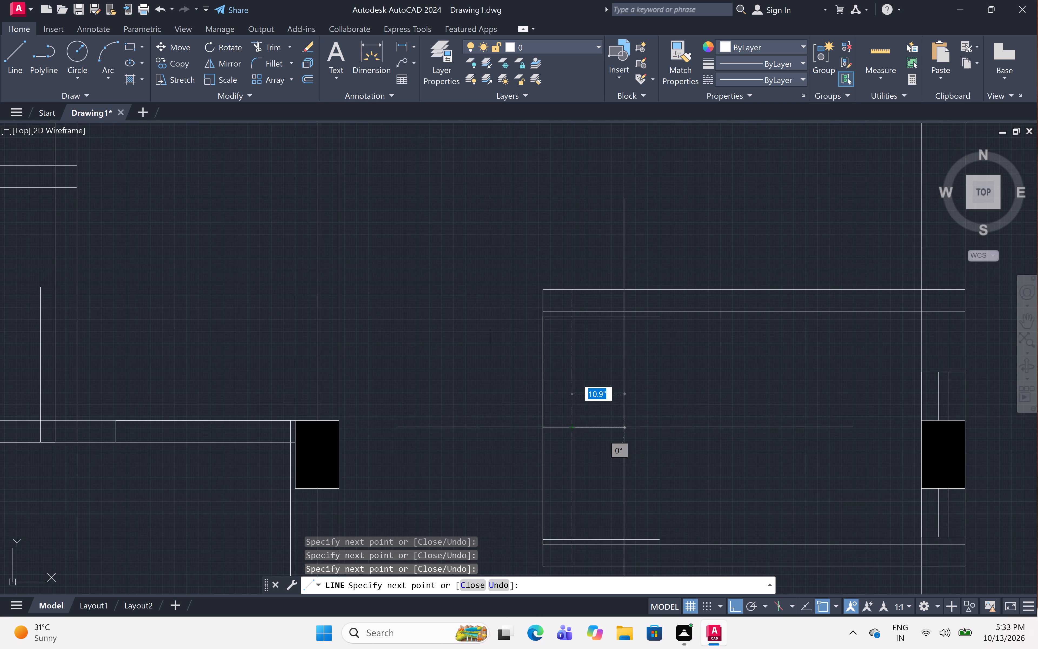
In the northeast room, start a line at the east window's upper corner on the wall's outer face and draw it 3" up.
{"action": "scroll", "coordinate": [658, 316], "scroll_direction": "down", "scroll_amount": 5}
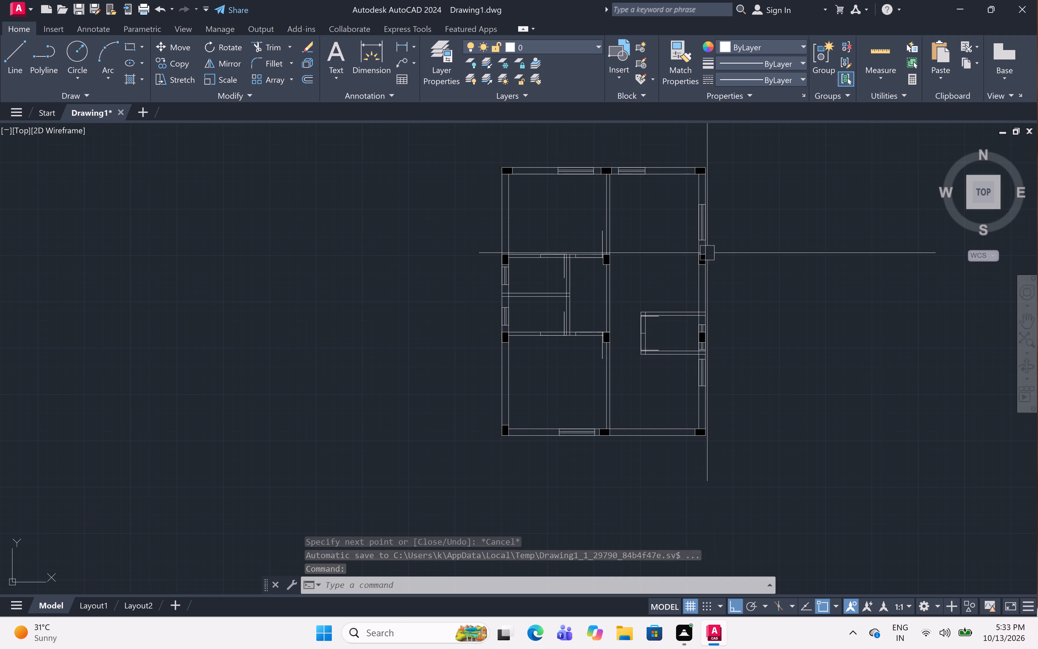
{"action": "middle_click_drag", "start_coordinate": [705, 210], "coordinate": [694, 251]}
{"action": "scroll", "coordinate": [686, 210], "scroll_direction": "up", "scroll_amount": 5}
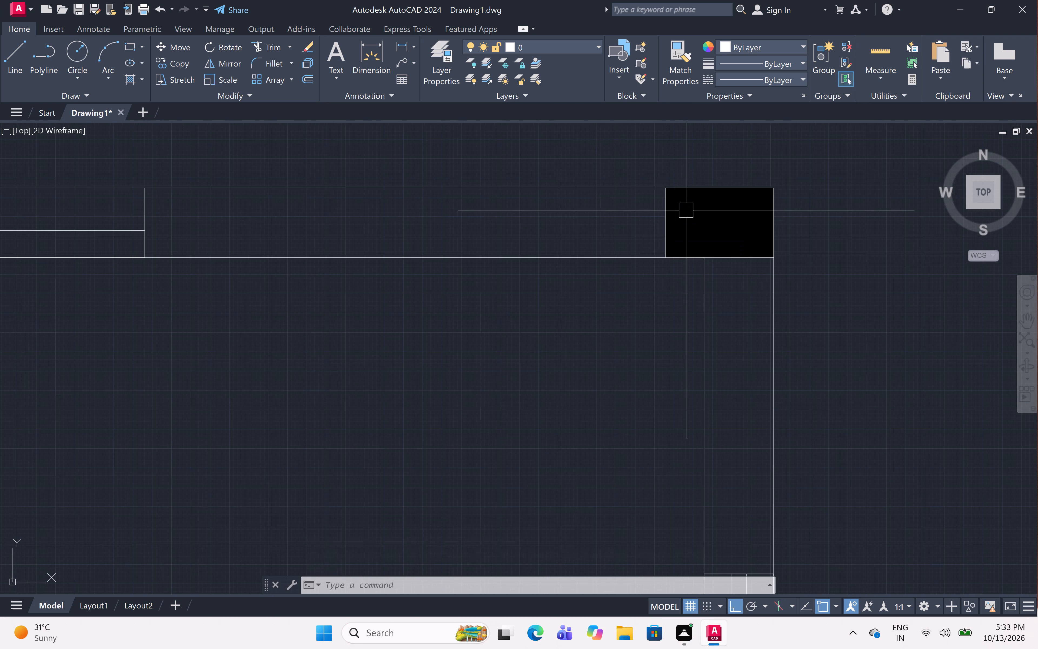
{"action": "scroll", "coordinate": [686, 210], "scroll_direction": "down", "scroll_amount": 1}
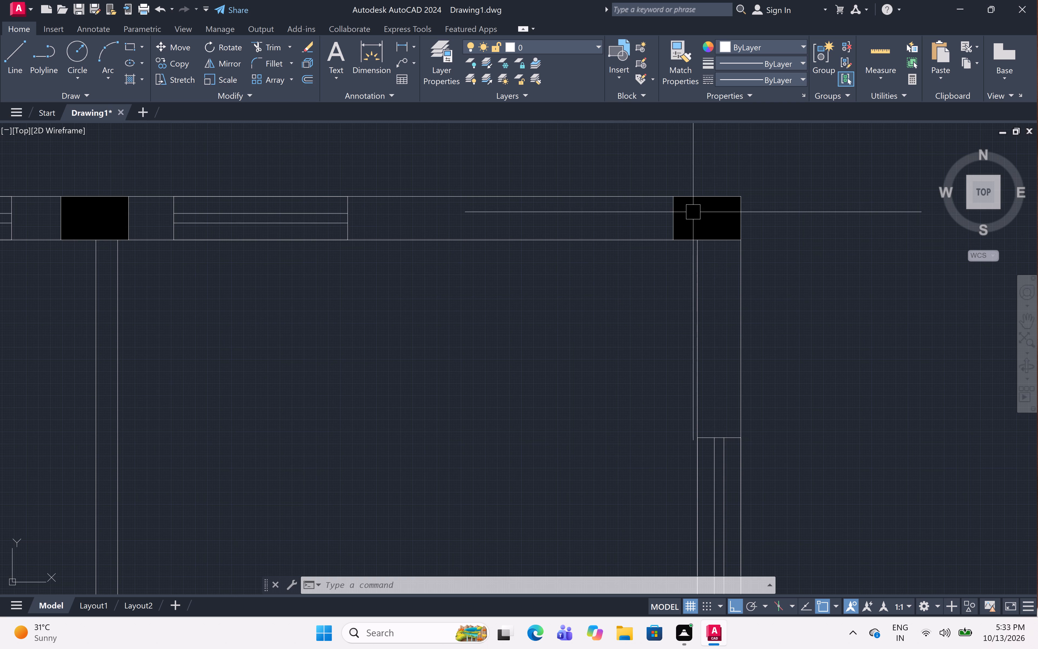
{"action": "scroll", "coordinate": [709, 264], "scroll_direction": "up", "scroll_amount": 2}
{"action": "scroll", "coordinate": [712, 259], "scroll_direction": "down", "scroll_amount": 1}
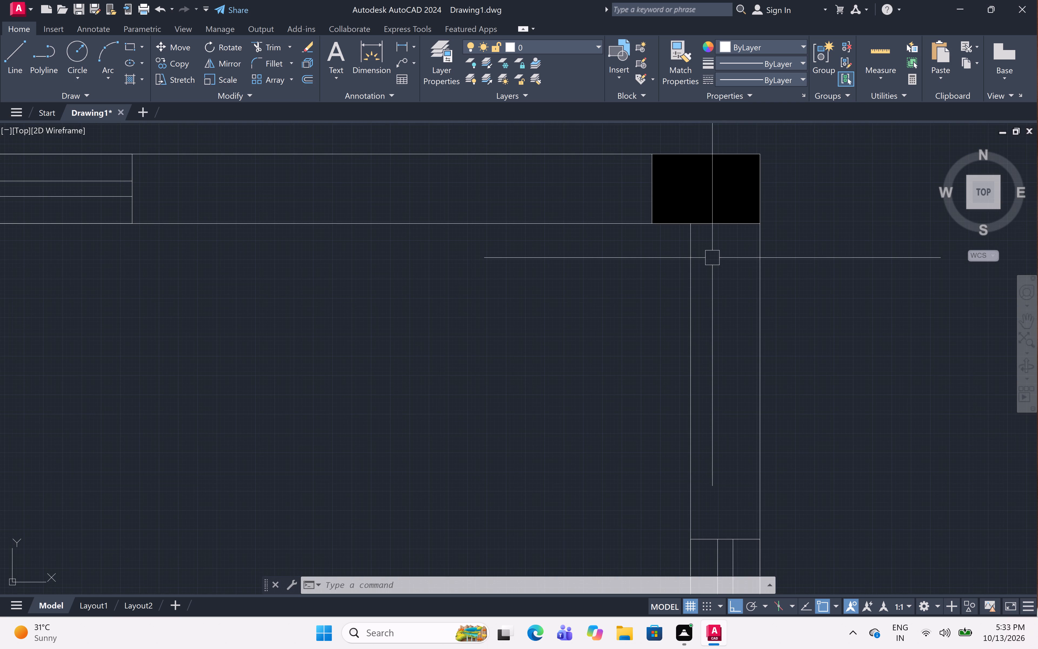
{"action": "middle_click_drag", "start_coordinate": [723, 402], "coordinate": [714, 377]}
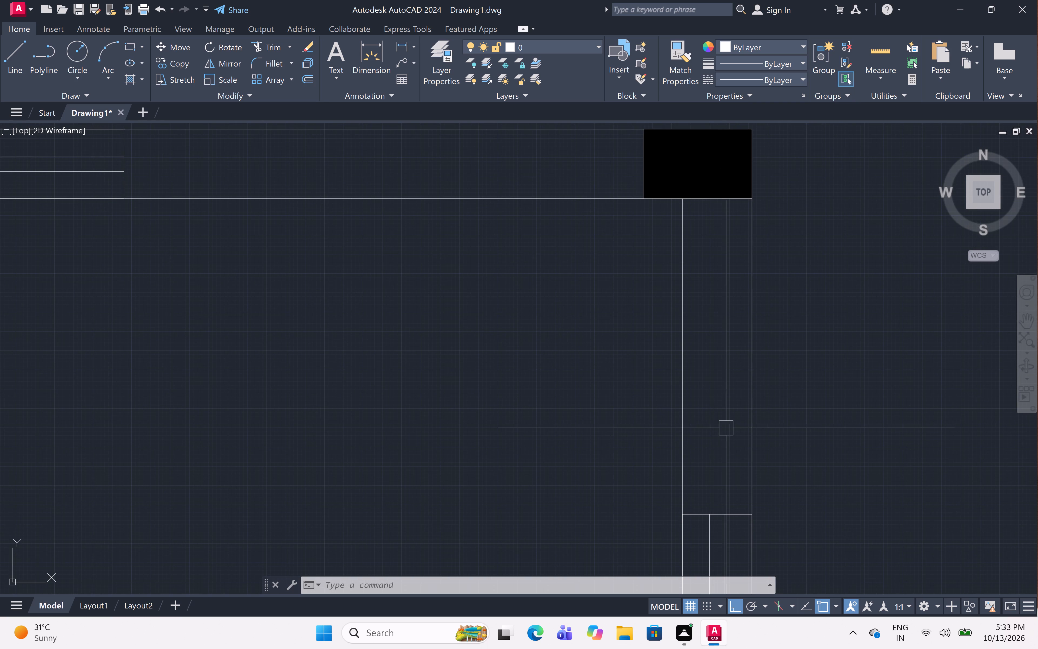
{"action": "type", "text": "l"}
{"action": "key", "text": "space"}
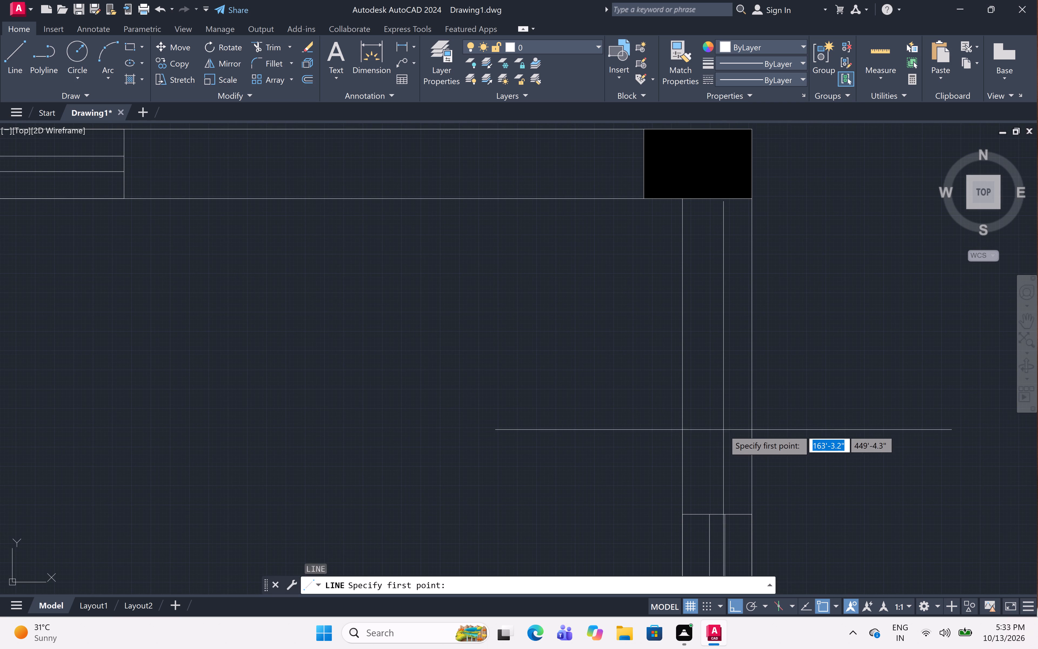
{"action": "left_click", "coordinate": [755, 511]}
{"action": "key", "text": "3"}
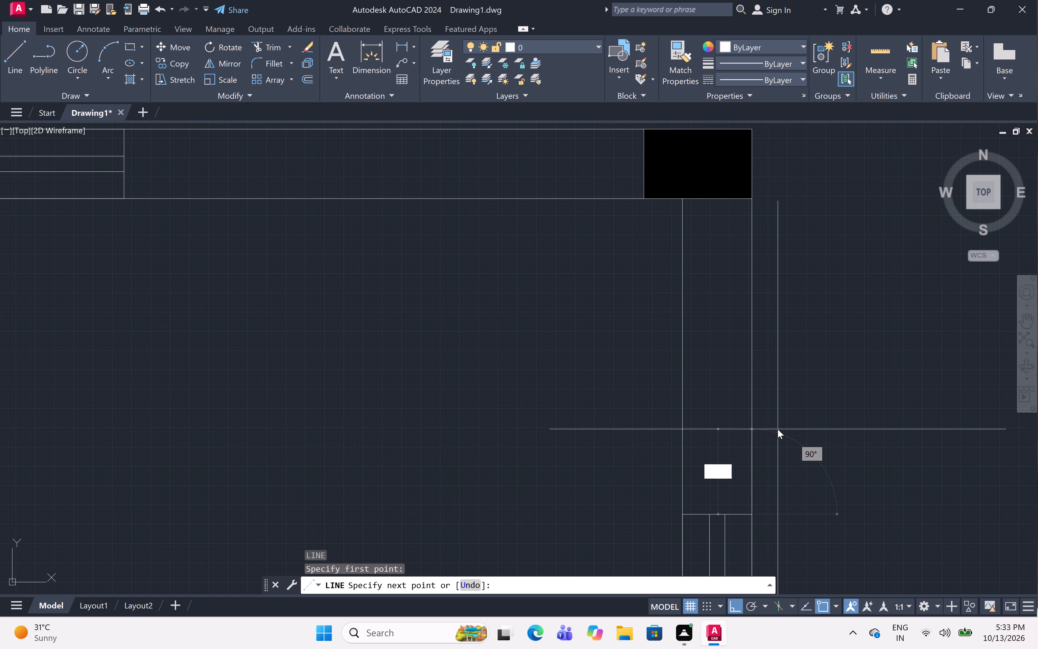
{"action": "type", "text": "\""}
{"action": "key", "text": "space"}
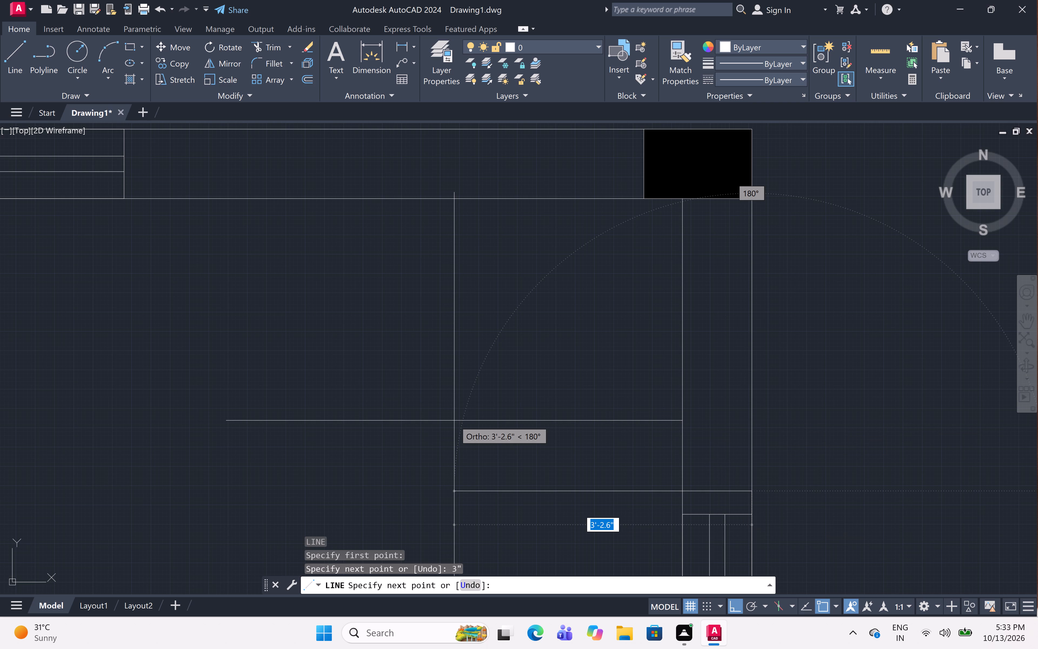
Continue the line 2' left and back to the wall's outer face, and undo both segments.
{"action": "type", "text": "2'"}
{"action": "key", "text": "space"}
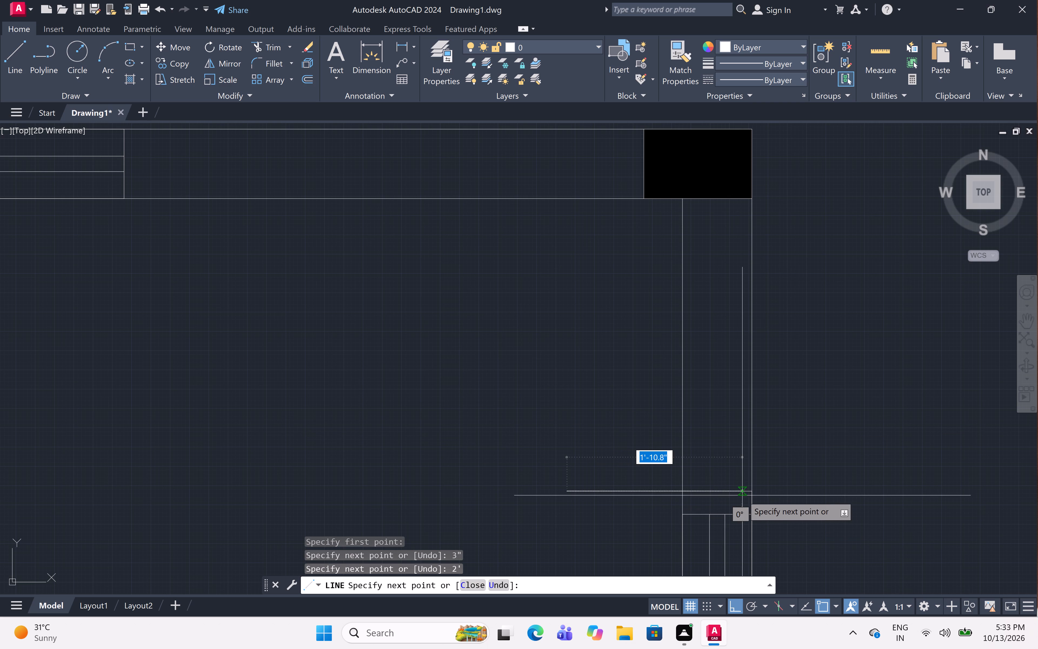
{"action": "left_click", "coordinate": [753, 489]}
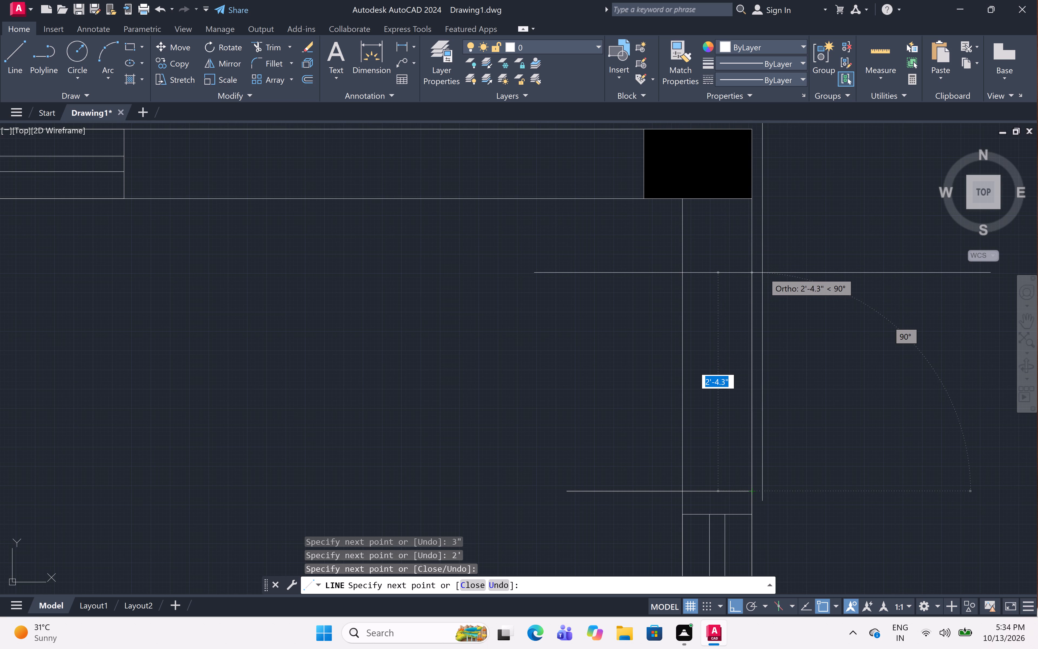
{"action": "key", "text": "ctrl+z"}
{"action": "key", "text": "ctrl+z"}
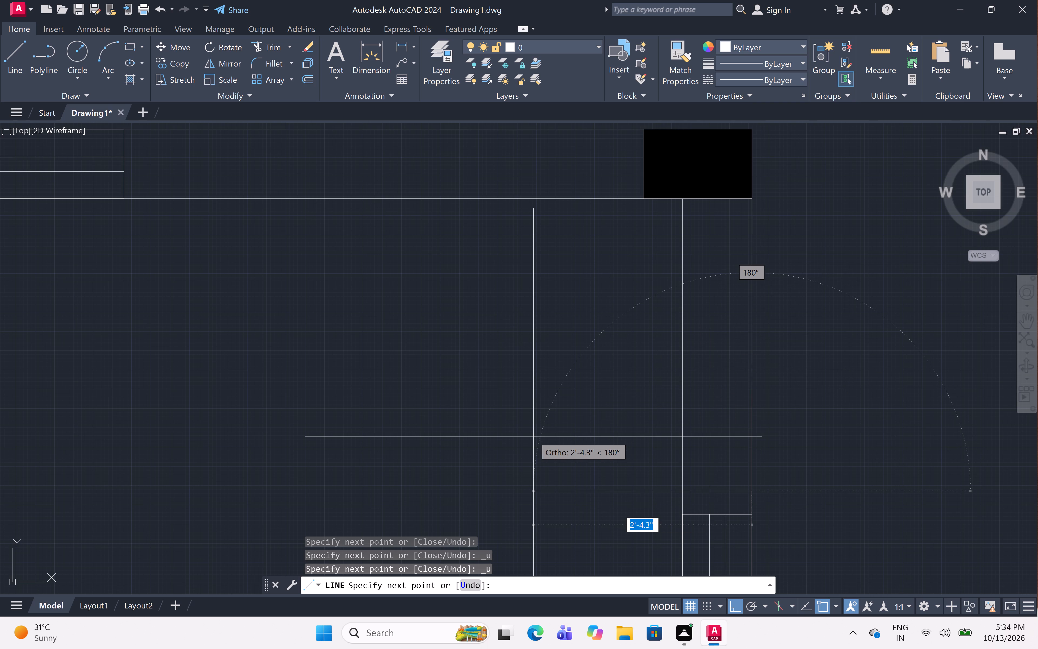
Continue the line 1'6" left across the east wall and back to its outer face.
{"action": "type", "text": "1'6\""}
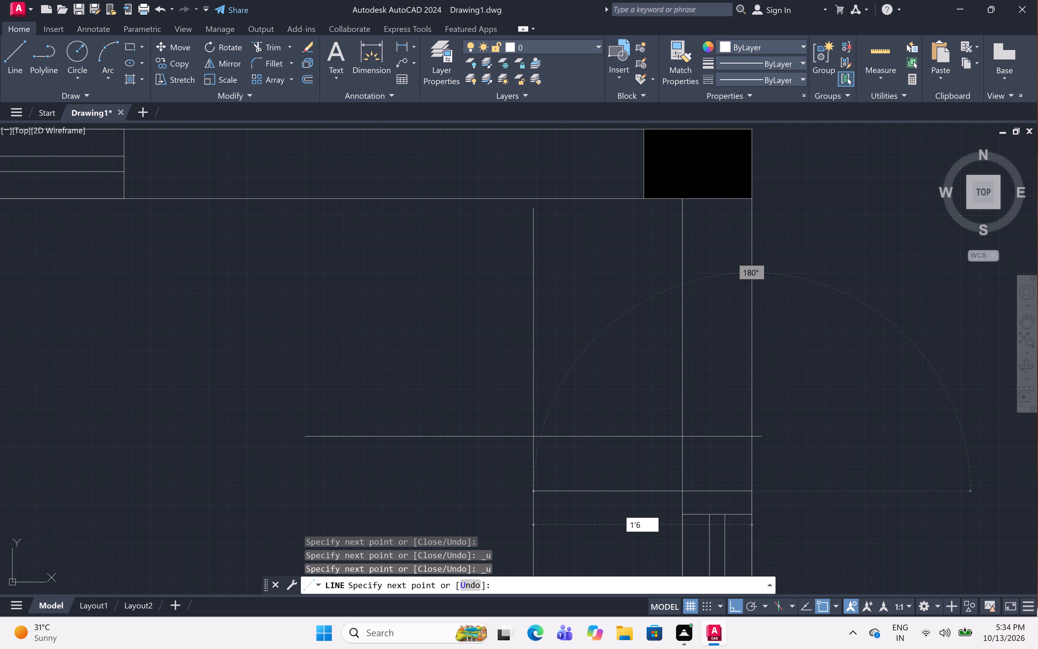
{"action": "key", "text": "space"}
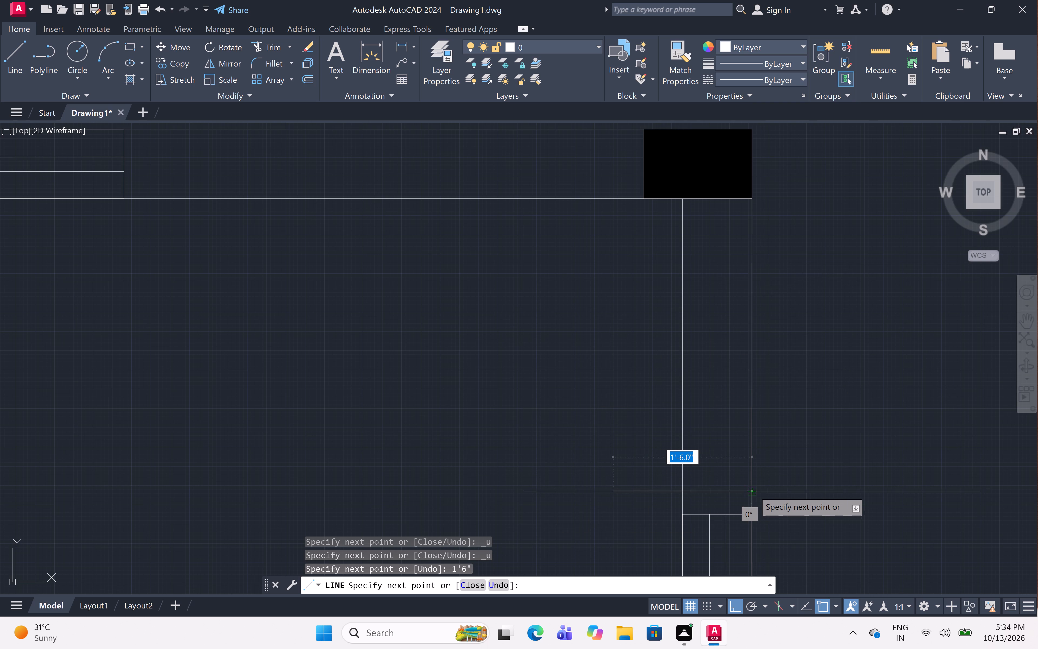
{"action": "left_click", "coordinate": [754, 491]}
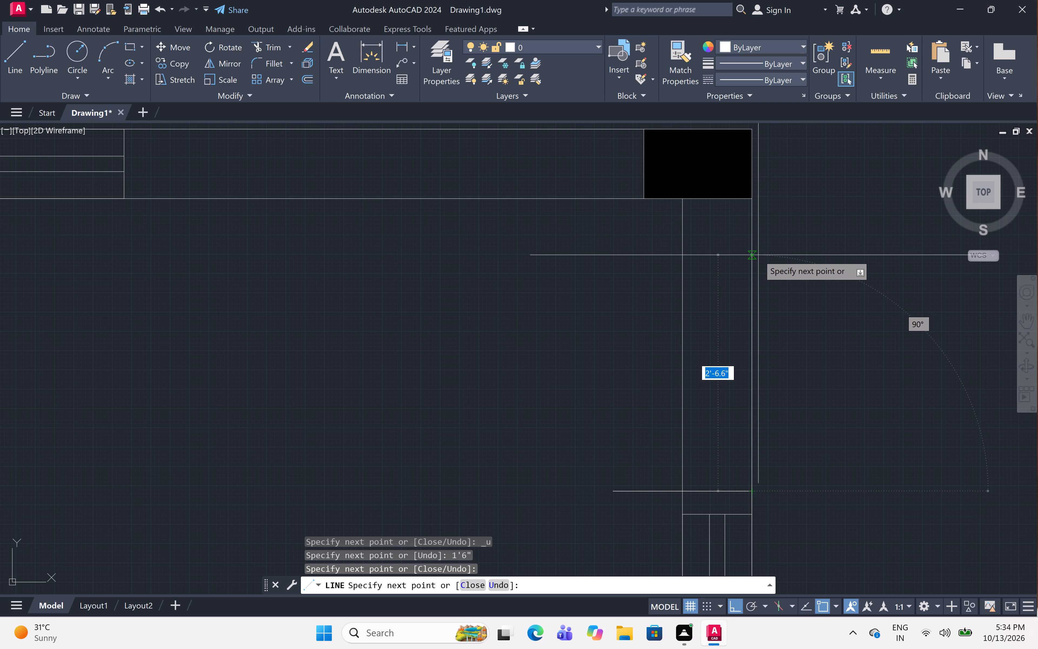
Continue the line 2'8" up along the east wall's outer face, 1'6" left and back to the outer face, and end it.
{"action": "type", "text": "2'"}
{"action": "key", "text": "8"}
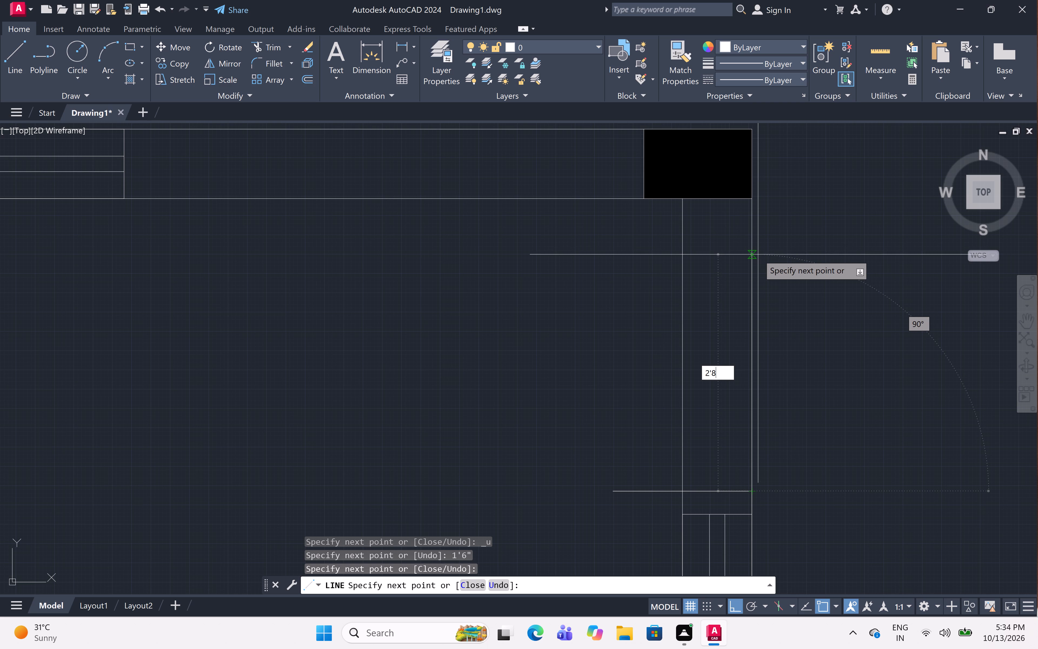
{"action": "key", "text": "shift+quotedbl"}
{"action": "key", "text": "space"}
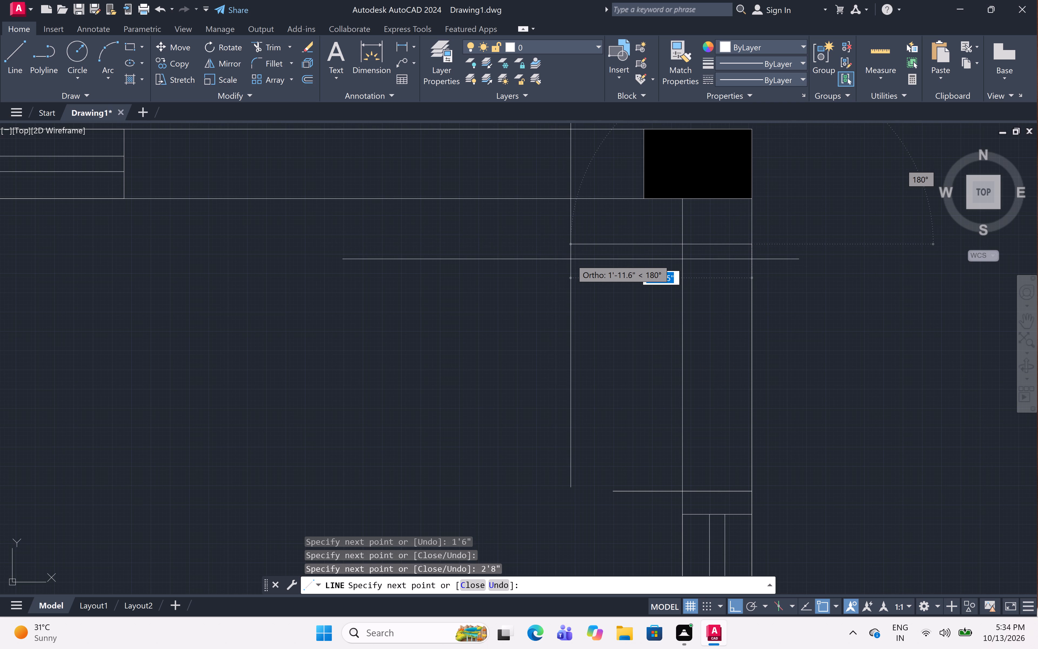
{"action": "key", "text": "1"}
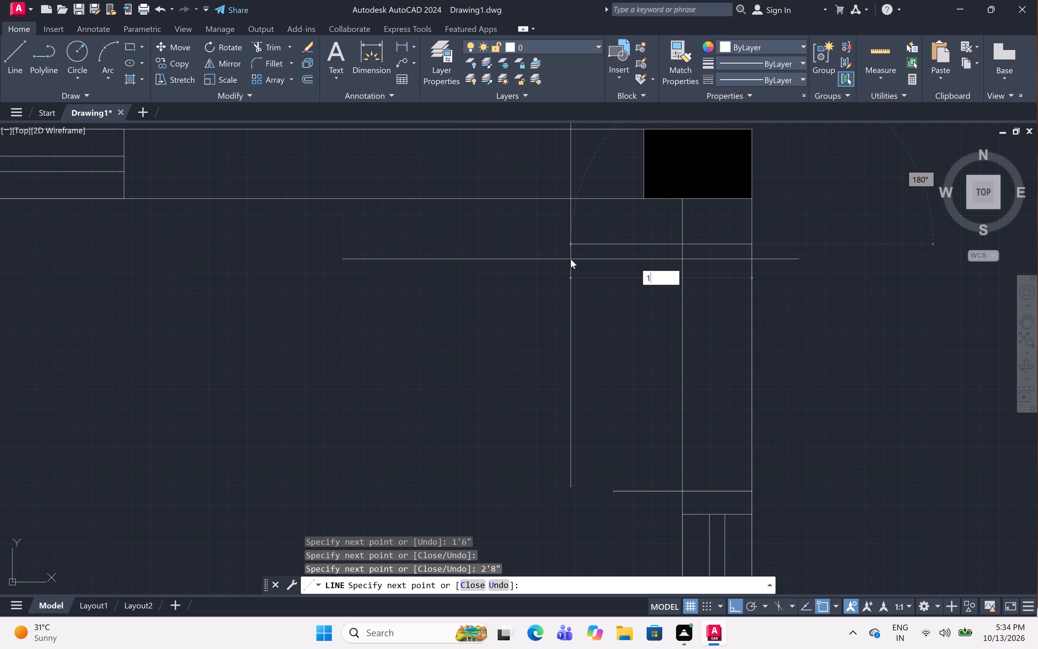
{"action": "type", "text": "'6"}
{"action": "key", "text": "shift+quotedbl"}
{"action": "key", "text": "space"}
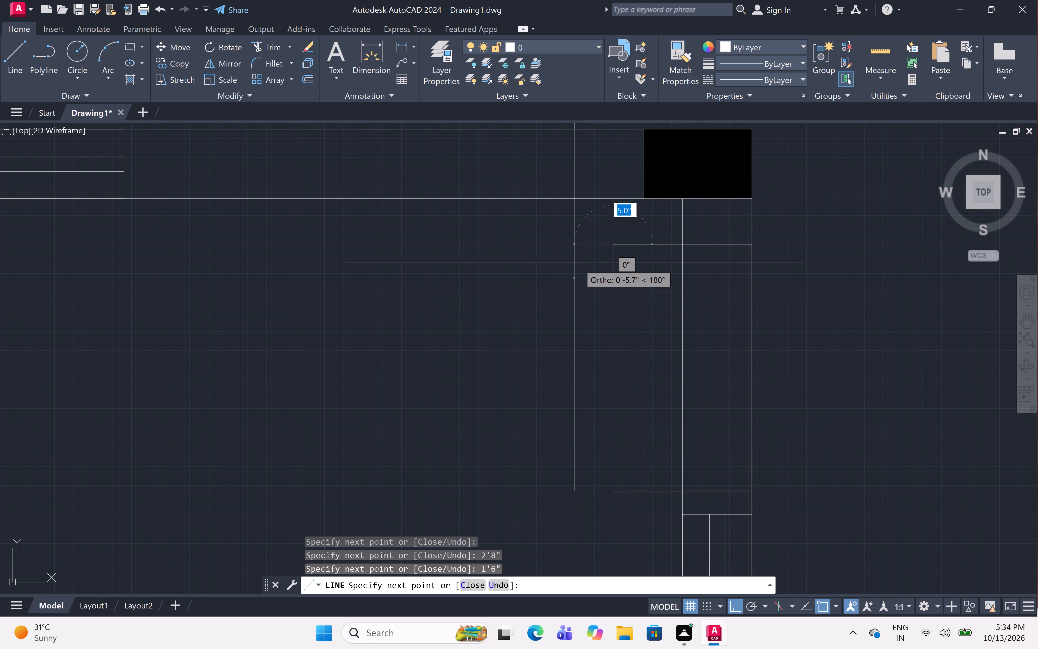
{"action": "left_click", "coordinate": [751, 241]}
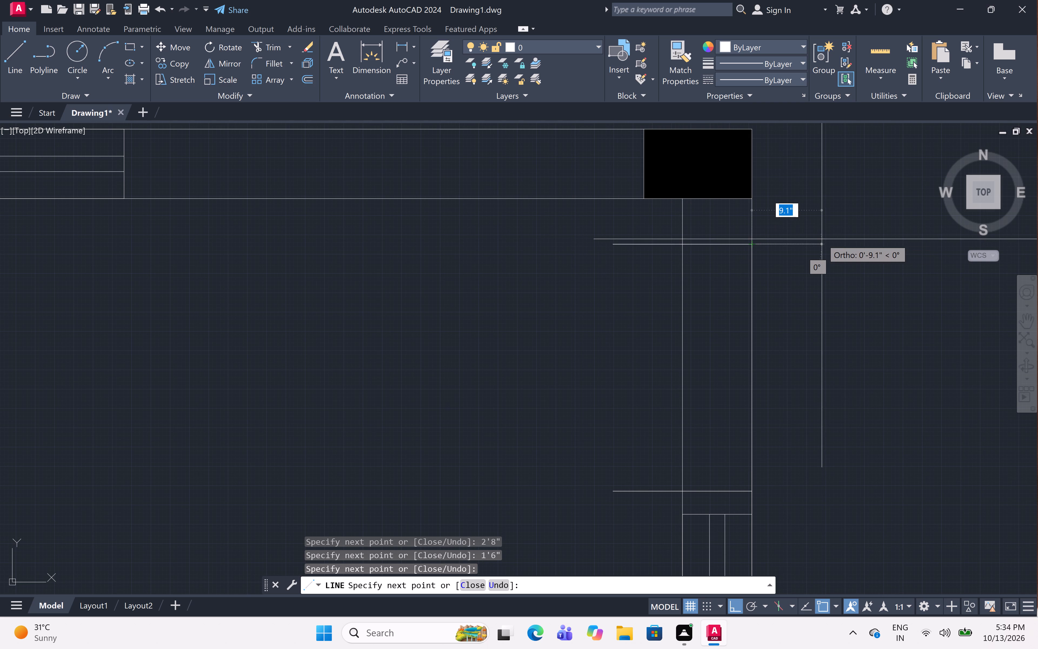
{"action": "key", "text": "Escape"}
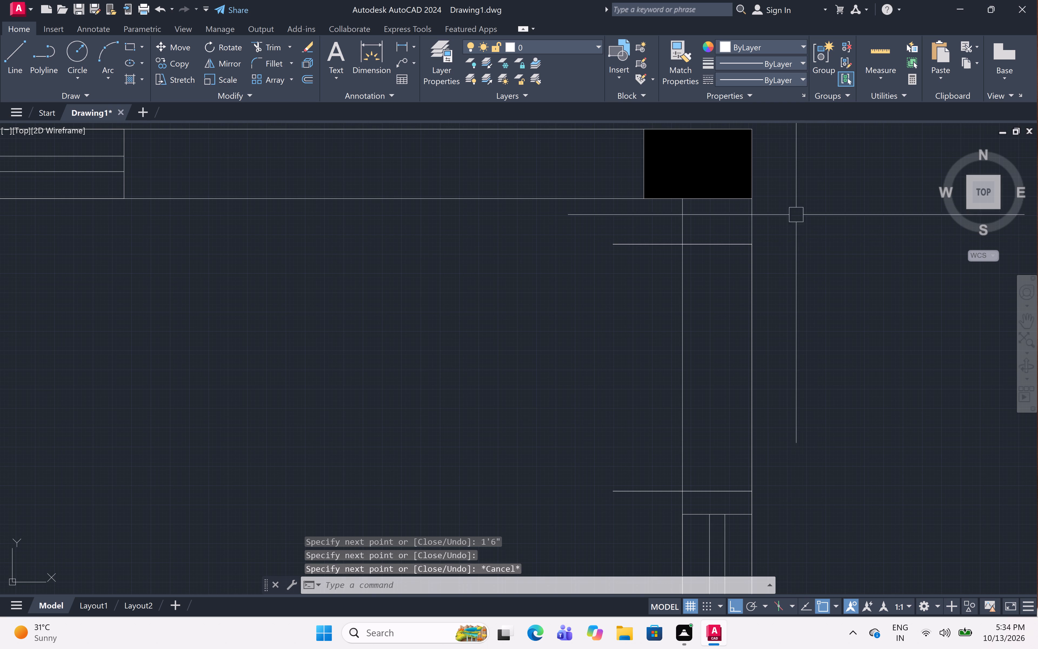
Draw a line from the northeast black block's upper-left corner, 3" left twice along the top wall's outer face, 1'6" down and back.
{"action": "middle_click_drag", "start_coordinate": [588, 180], "coordinate": [589, 305]}
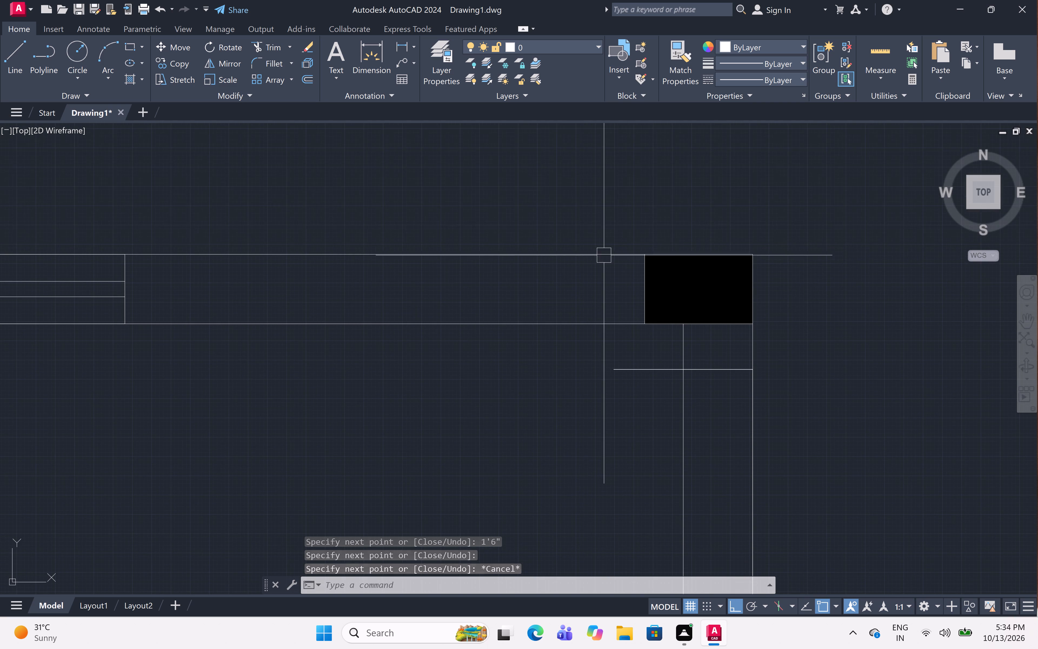
{"action": "scroll", "coordinate": [604, 253], "scroll_direction": "up", "scroll_amount": 1}
{"action": "type", "text": "l"}
{"action": "key", "text": "space"}
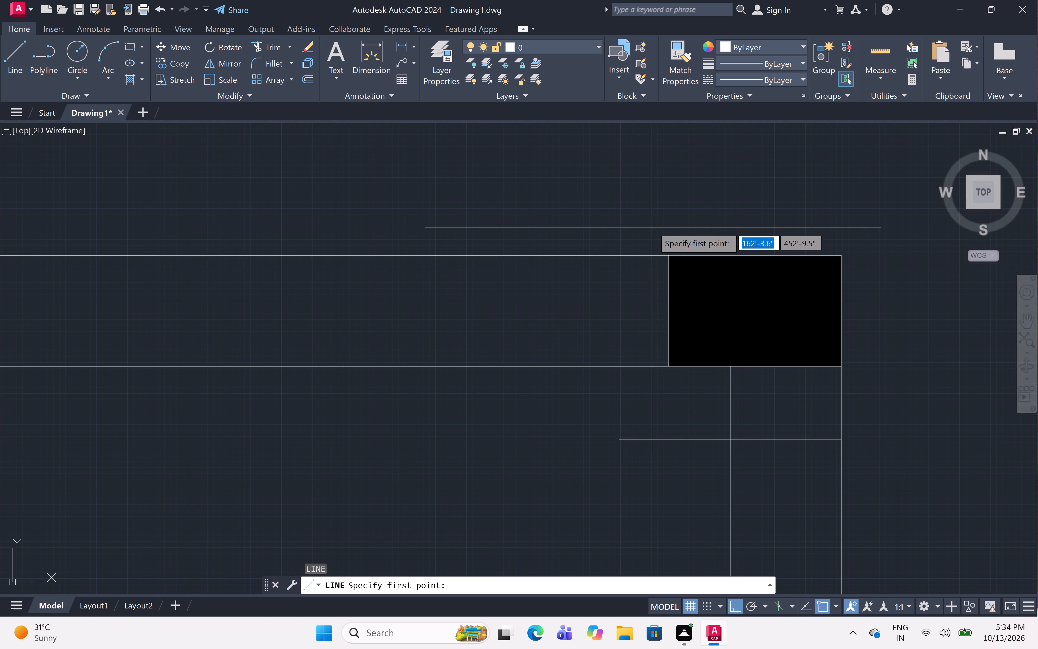
{"action": "left_click", "coordinate": [669, 255]}
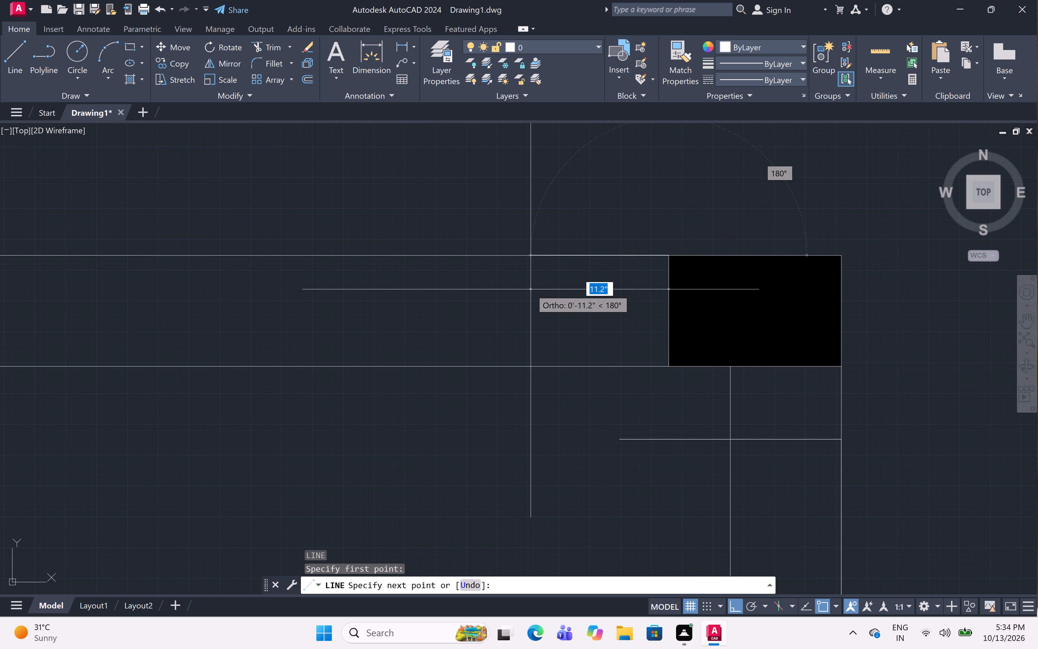
{"action": "type", "text": "3\""}
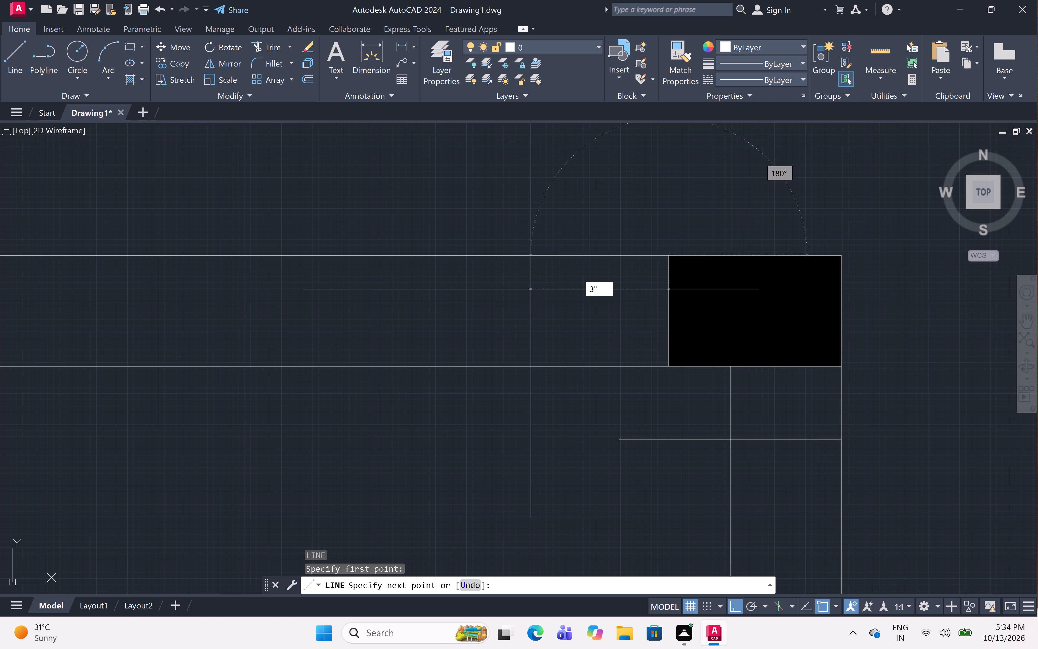
{"action": "key", "text": "space"}
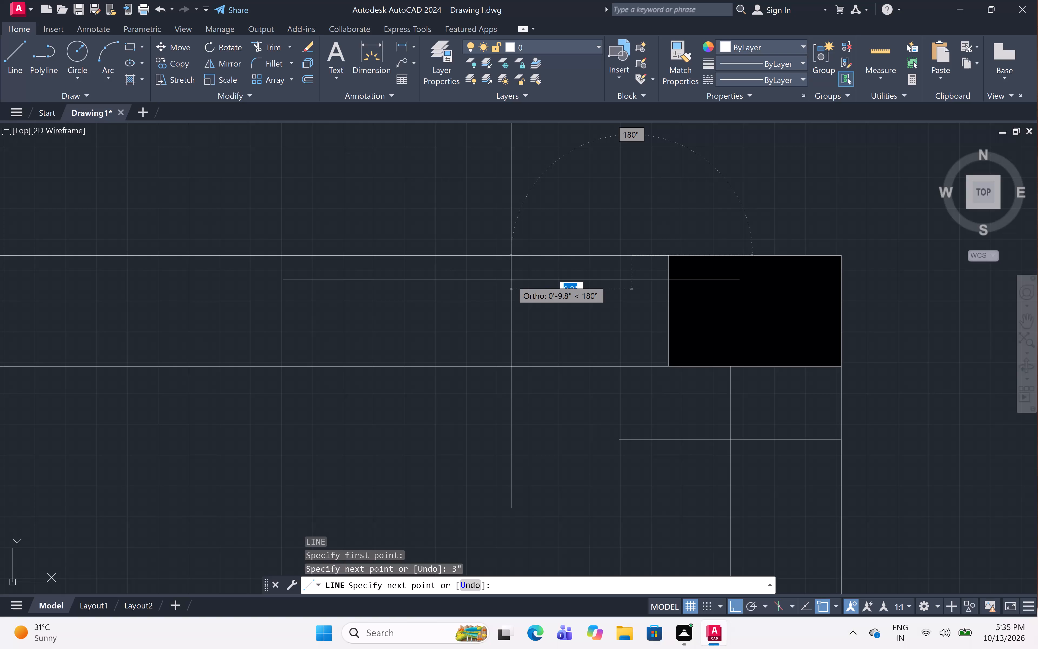
{"action": "type", "text": "3\""}
{"action": "key", "text": "space"}
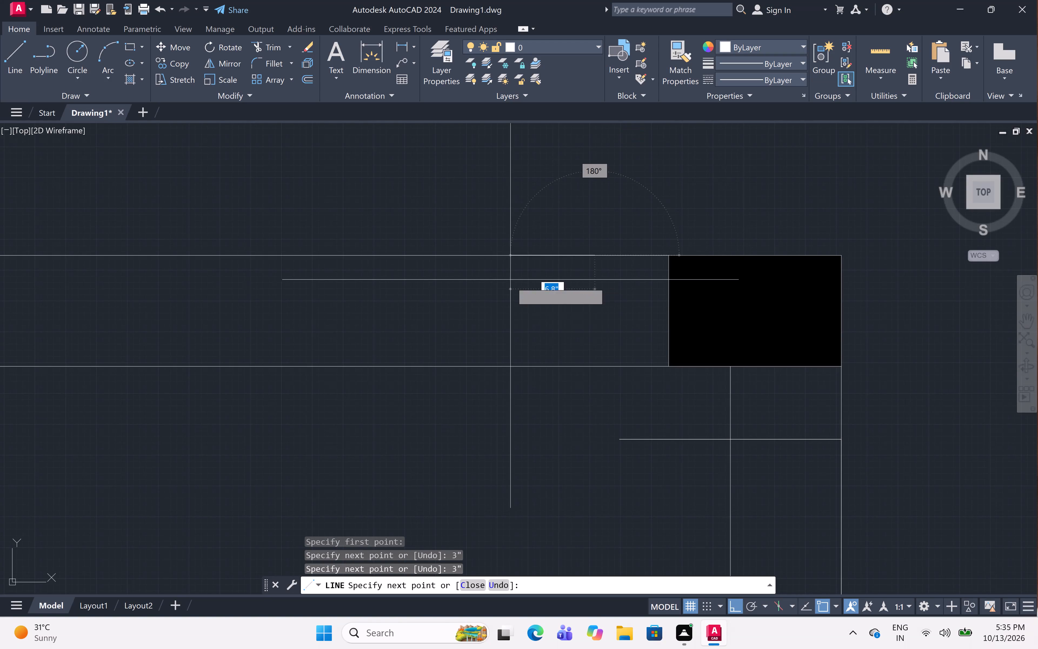
{"action": "type", "text": "1'6\""}
{"action": "key", "text": "space"}
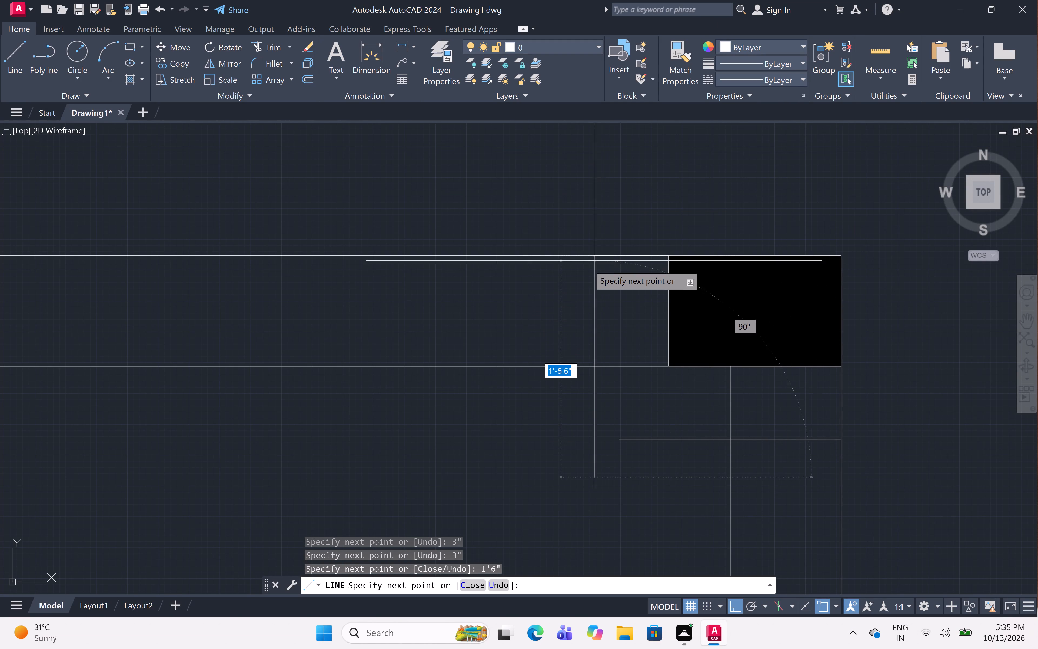
{"action": "left_click", "coordinate": [594, 256]}
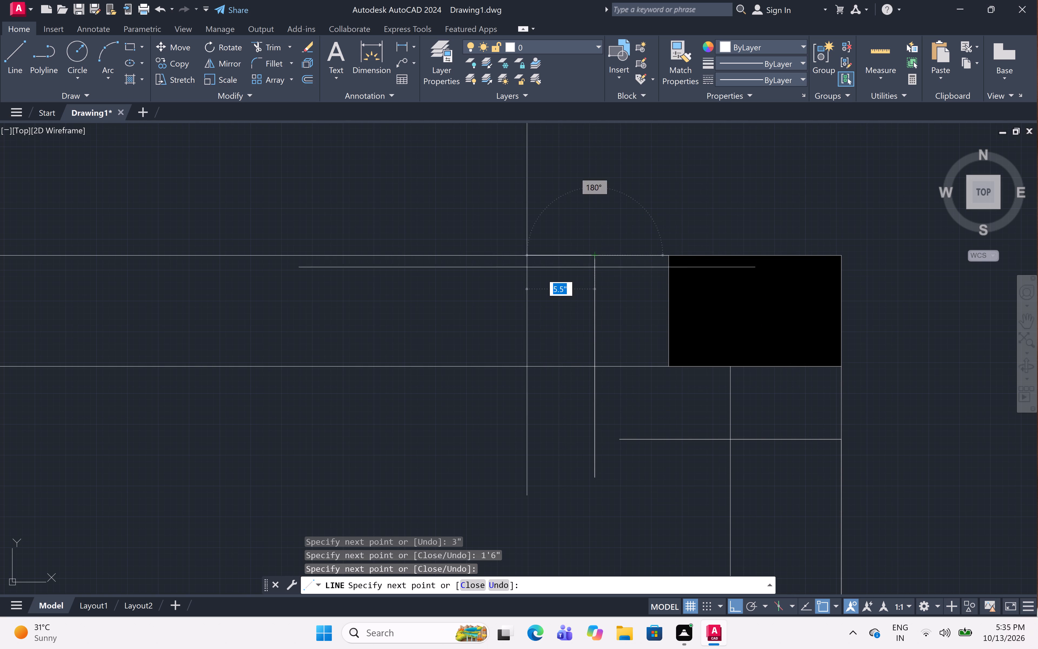
Continue the line 2'8" left along the top wall's outer face, 1'6" down, and back up to the outer face.
{"action": "type", "text": "2'8\""}
{"action": "key", "text": "space"}
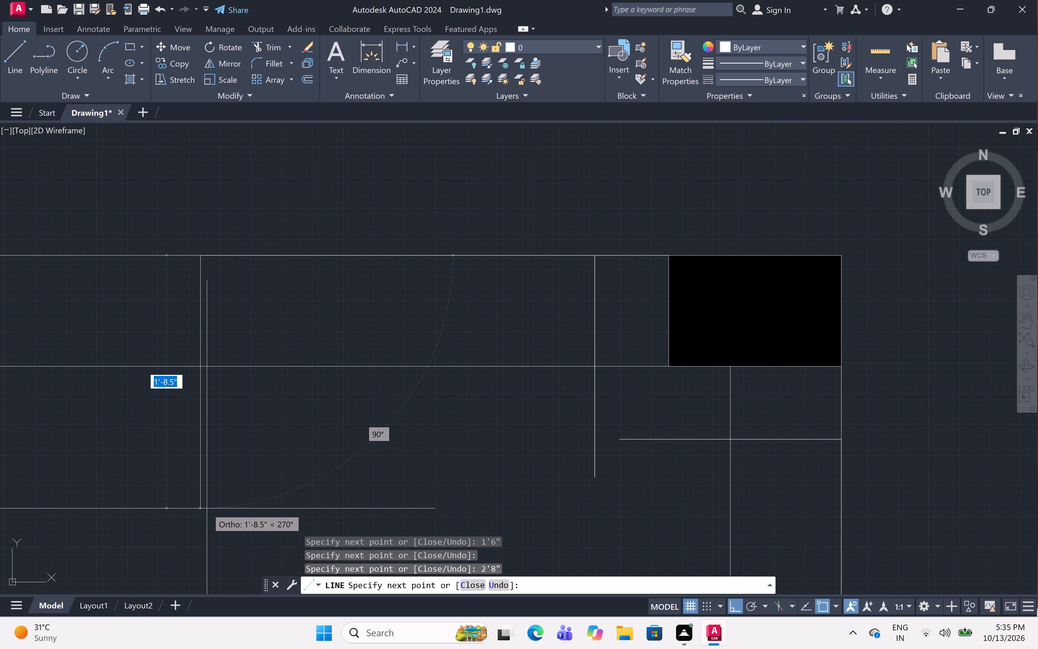
{"action": "key", "text": "2"}
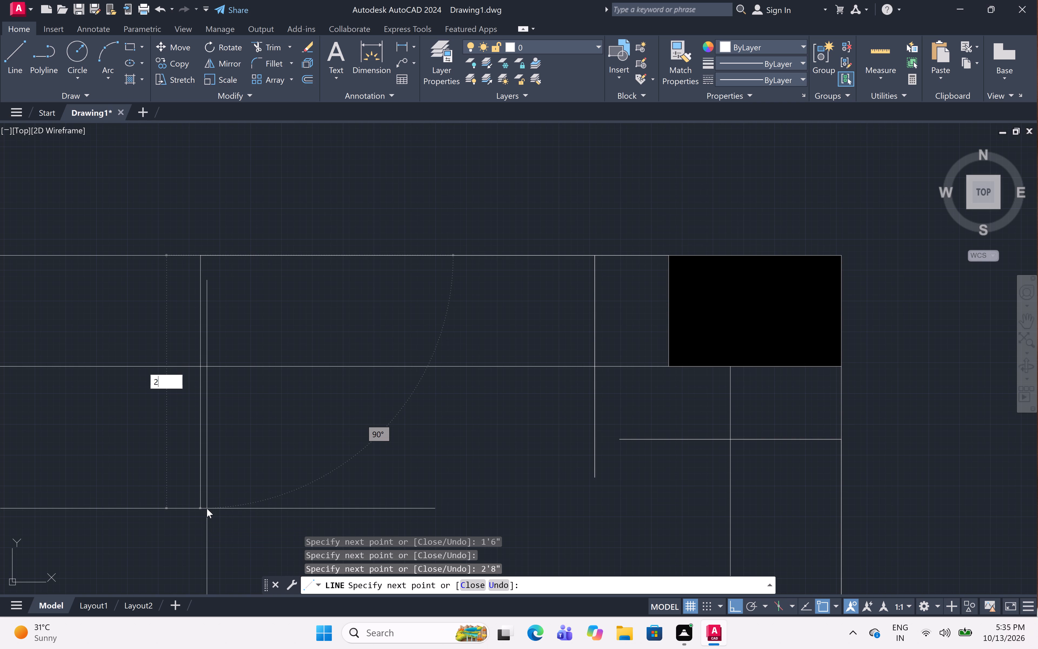
{"action": "key", "text": "BackSpace"}
{"action": "type", "text": "1'"}
{"action": "key", "text": "6"}
{"action": "type", "text": "\""}
{"action": "key", "text": "space"}
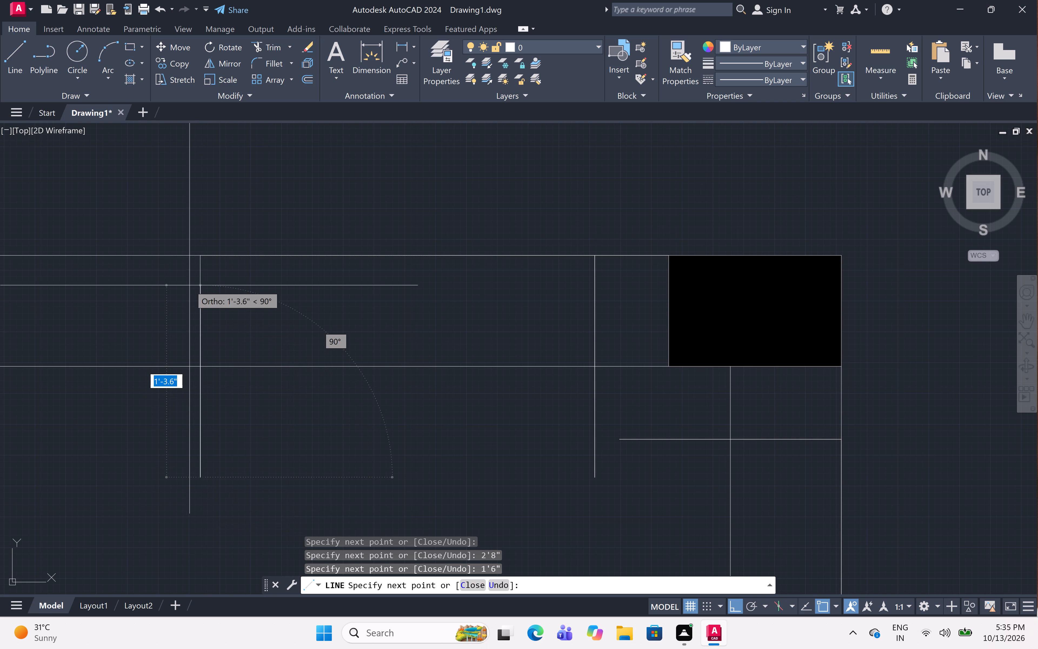
{"action": "left_click", "coordinate": [202, 259]}
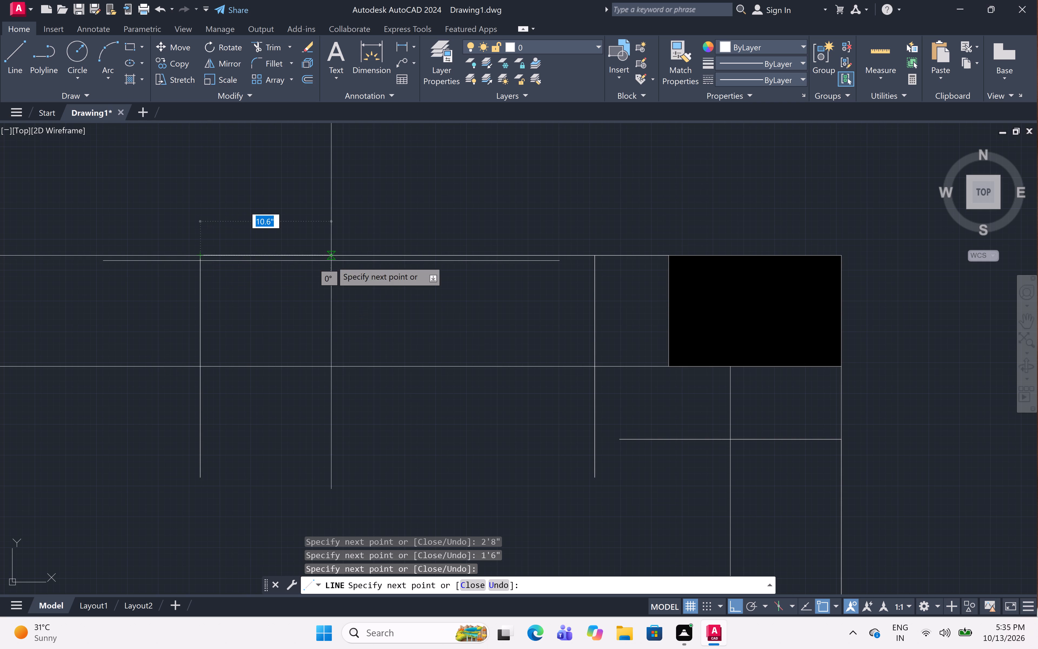
Continue the line to the midpoint of the 2'8" top-wall opening and down across the wall to its inner face, and end it.
{"action": "left_click", "coordinate": [401, 255]}
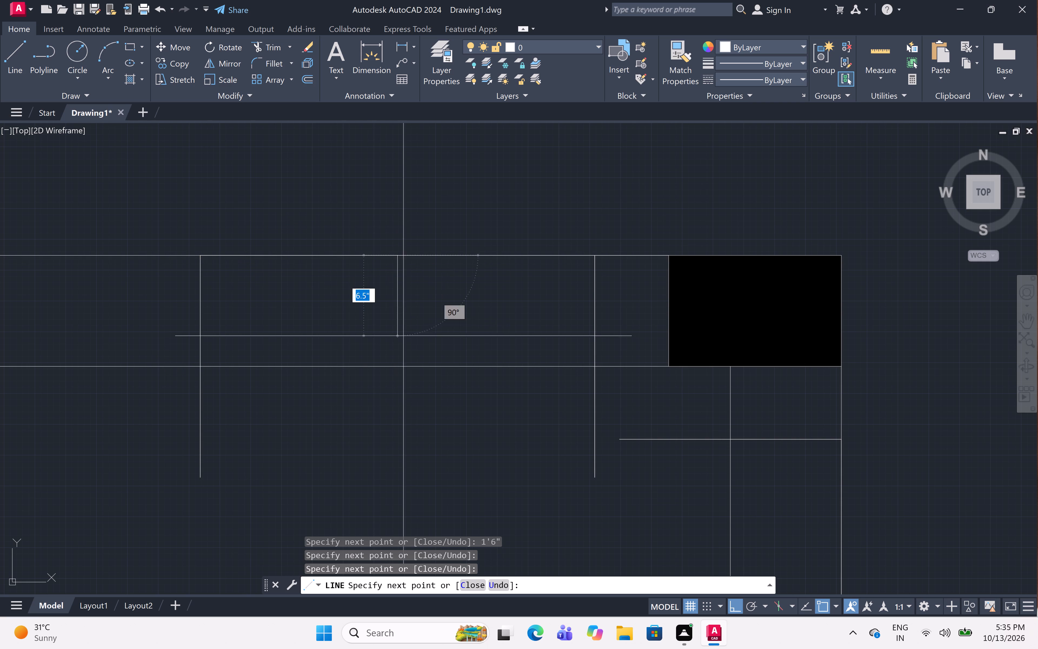
{"action": "left_click", "coordinate": [395, 368]}
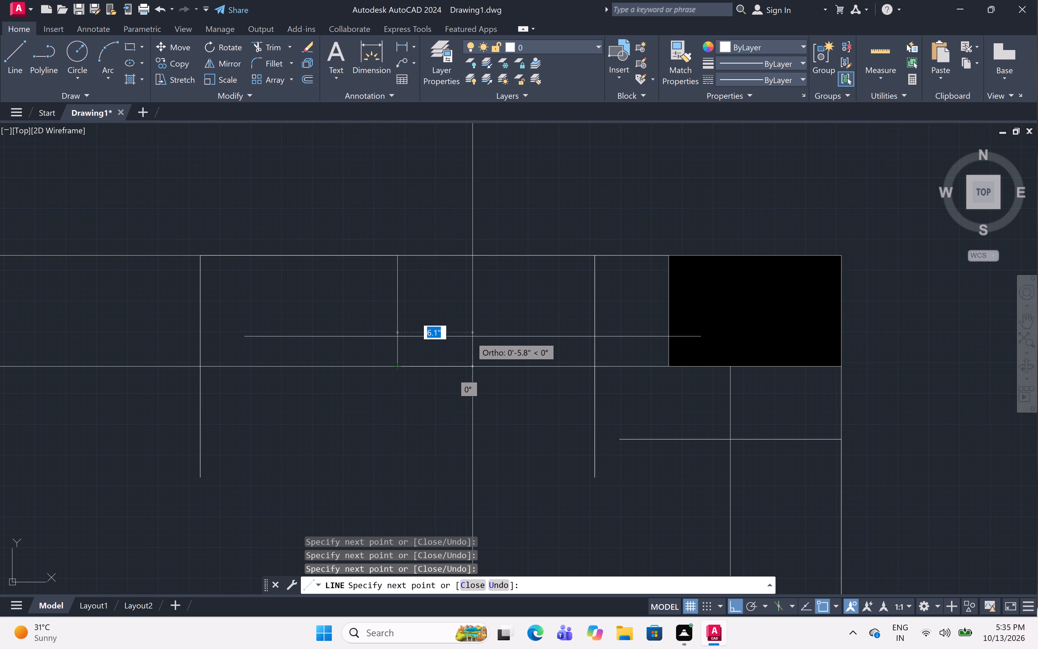
{"action": "key", "text": "Escape"}
Draw a line across the east wall, from outer to inner face, at the midpoint of the 2'8" opening near the northeast corner.
{"action": "scroll", "coordinate": [495, 293], "scroll_direction": "down", "scroll_amount": 1}
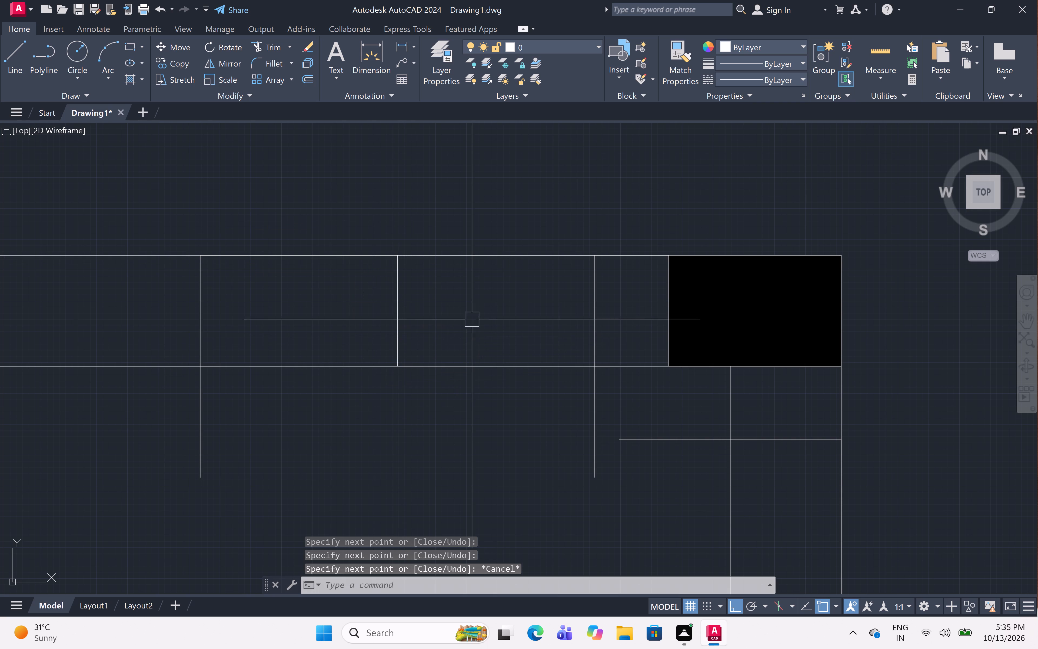
{"action": "scroll", "coordinate": [495, 293], "scroll_direction": "down", "scroll_amount": 3}
{"action": "middle_click_drag", "start_coordinate": [457, 357], "coordinate": [549, 316]}
{"action": "scroll", "coordinate": [461, 353], "scroll_direction": "down", "scroll_amount": 1}
{"action": "scroll", "coordinate": [549, 316], "scroll_direction": "up", "scroll_amount": 1}
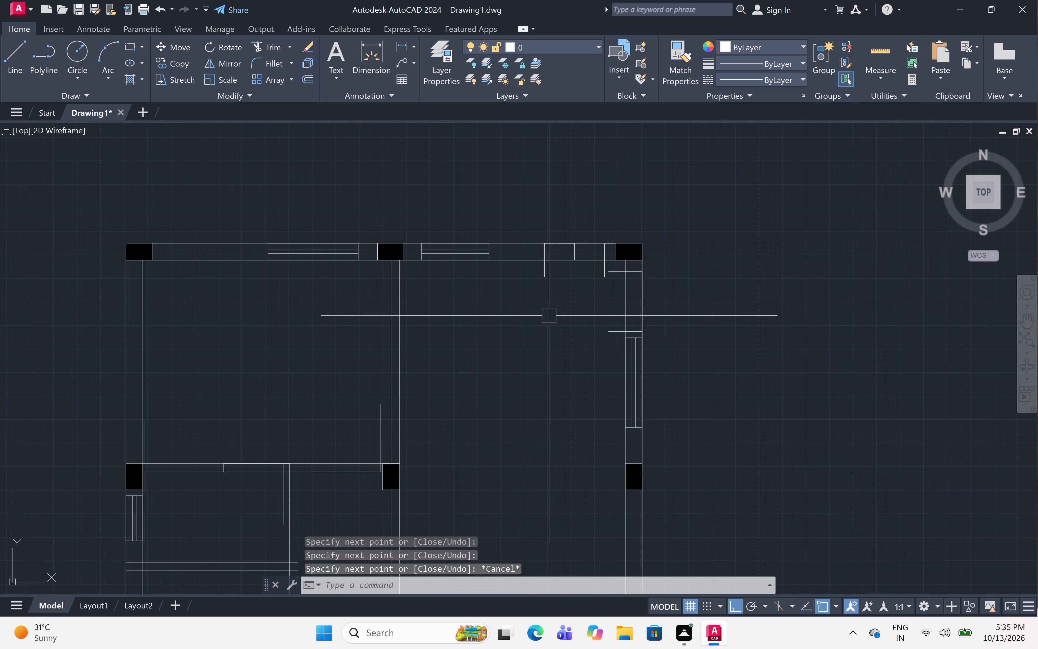
{"action": "scroll", "coordinate": [647, 273], "scroll_direction": "up", "scroll_amount": 2}
{"action": "type", "text": "l"}
{"action": "key", "text": "space"}
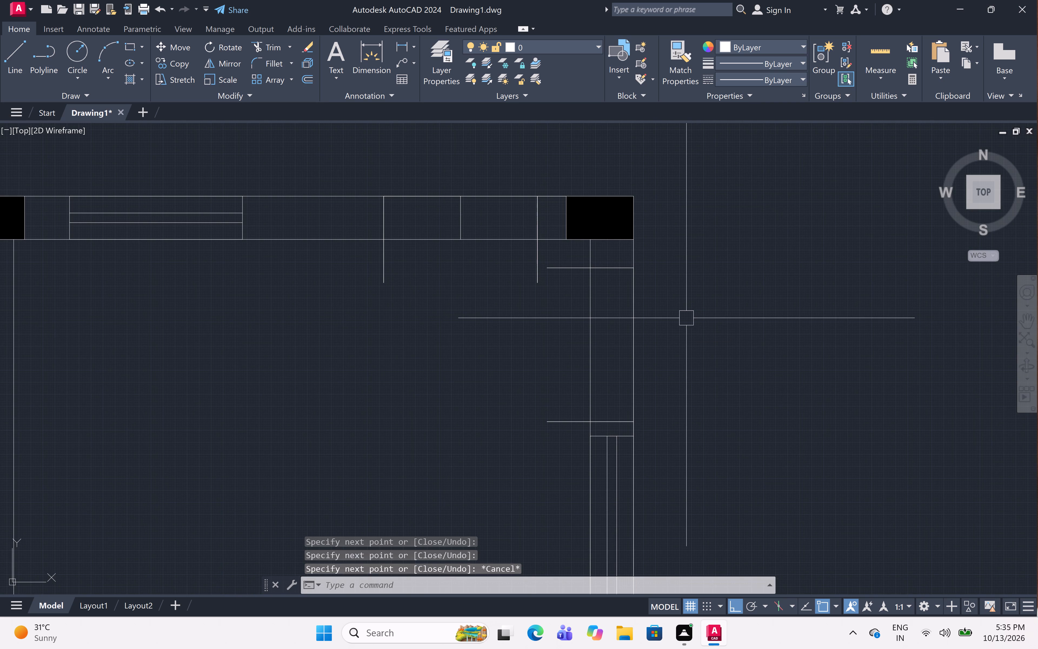
{"action": "left_click", "coordinate": [632, 341]}
{"action": "left_click", "coordinate": [593, 341]}
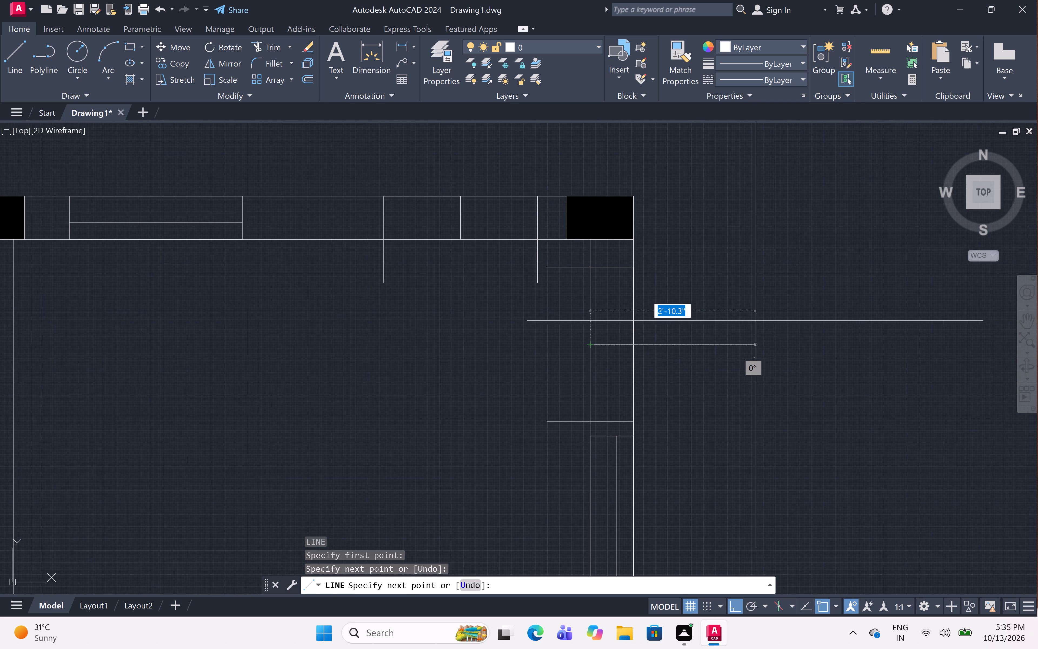
{"action": "key", "text": "Escape"}
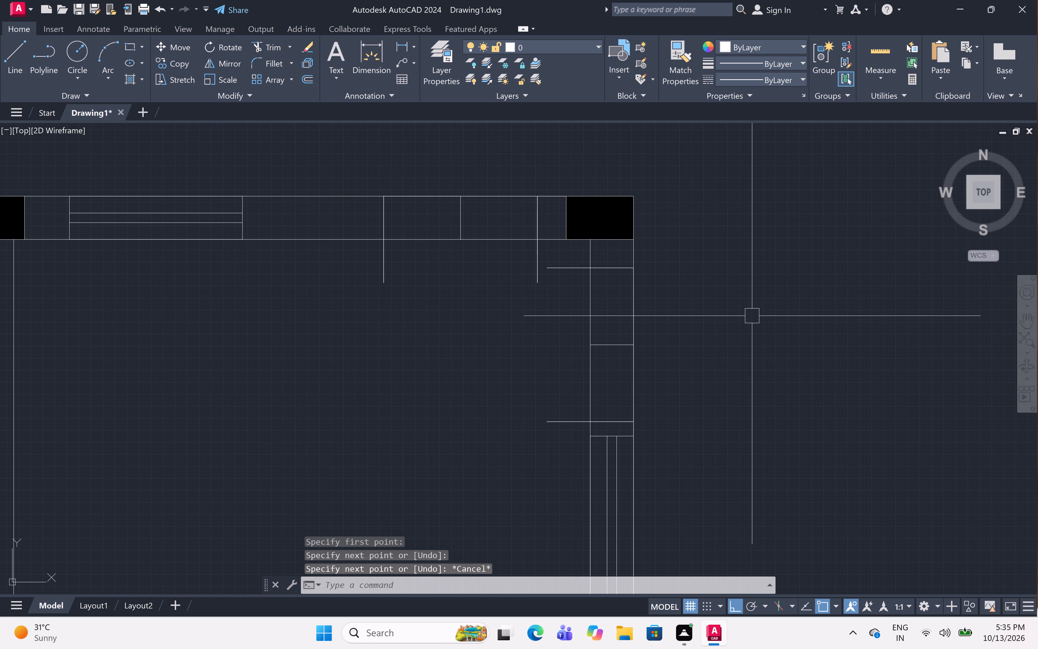
Draw the northwest room's door swing as a Start, End, Direction arc from the leaf's upper end to the opposite jamb, starting horizontally leftward.
{"action": "scroll", "coordinate": [797, 291], "scroll_direction": "down", "scroll_amount": 2}
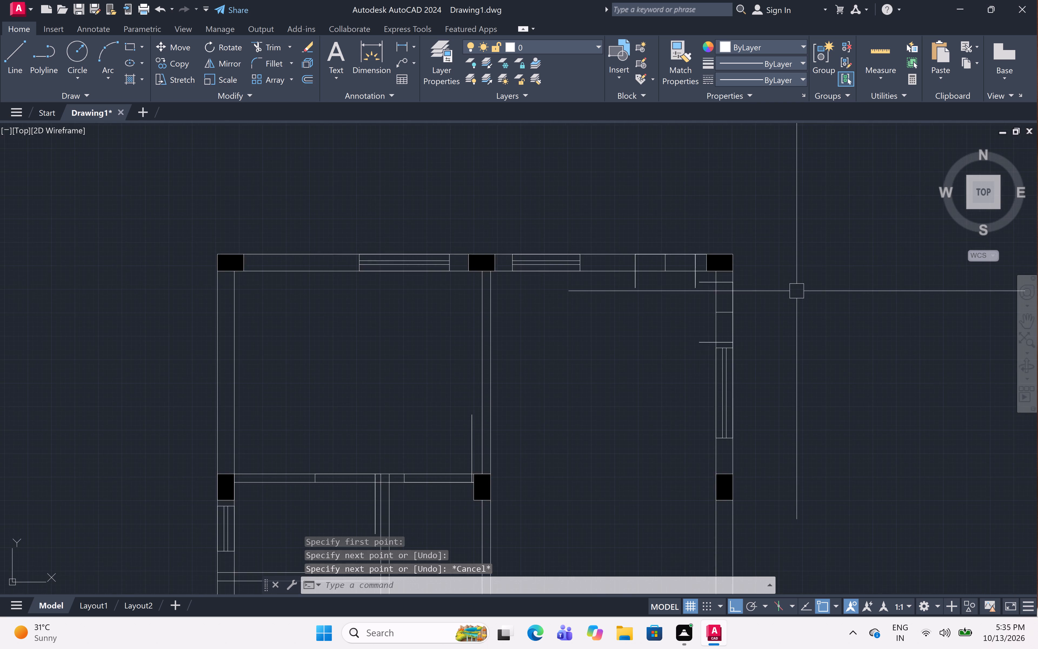
{"action": "scroll", "coordinate": [796, 291], "scroll_direction": "down", "scroll_amount": 2}
{"action": "scroll", "coordinate": [638, 369], "scroll_direction": "up", "scroll_amount": 3}
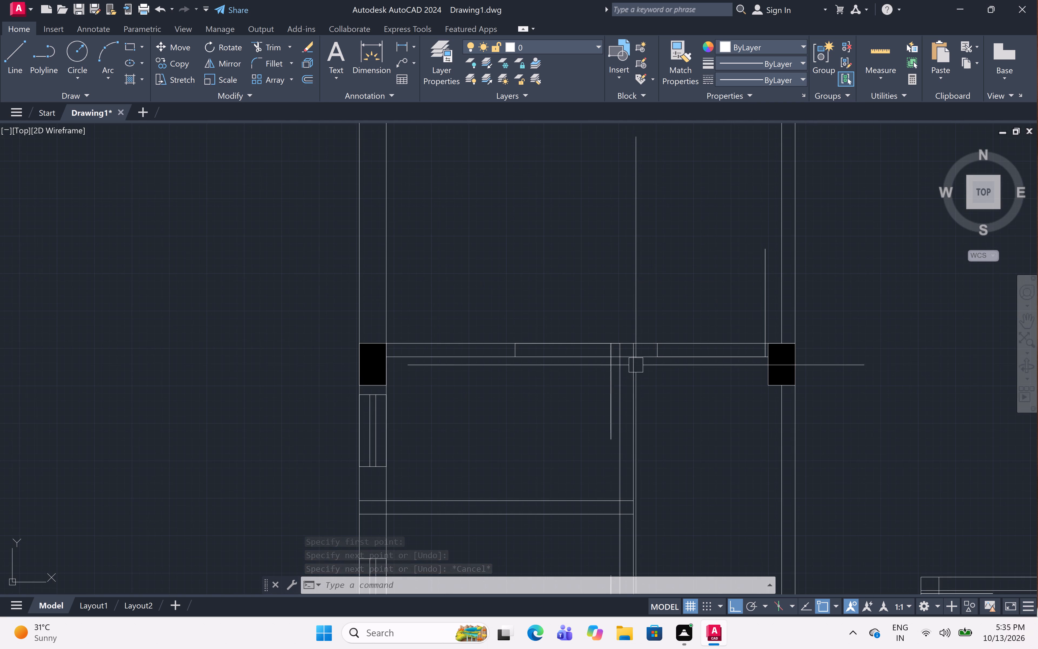
{"action": "left_click", "coordinate": [106, 78]}
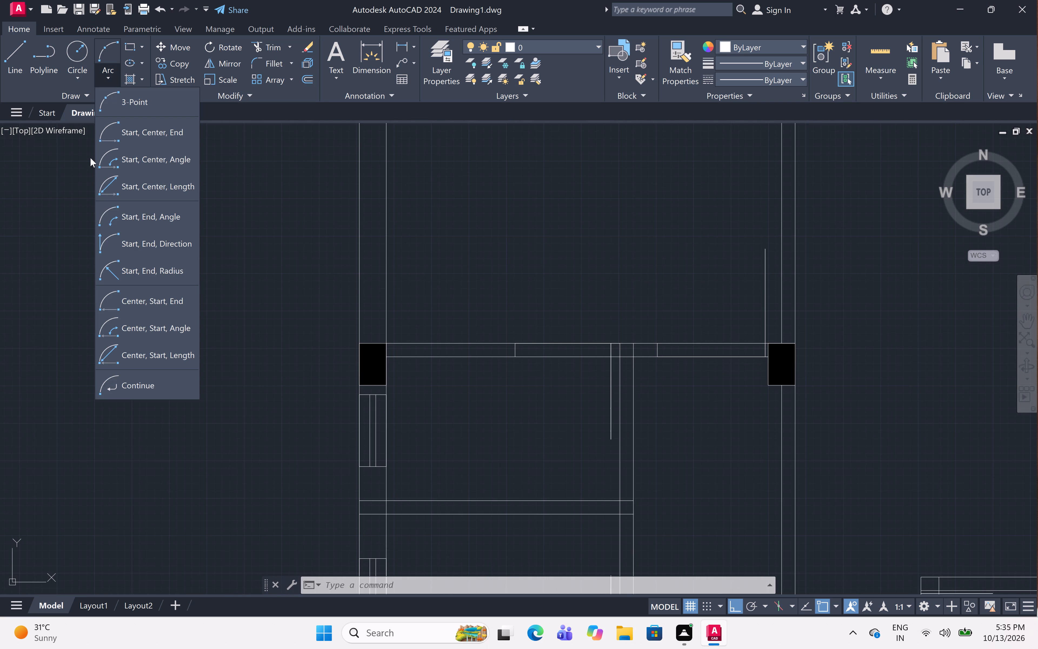
{"action": "left_click", "coordinate": [113, 239]}
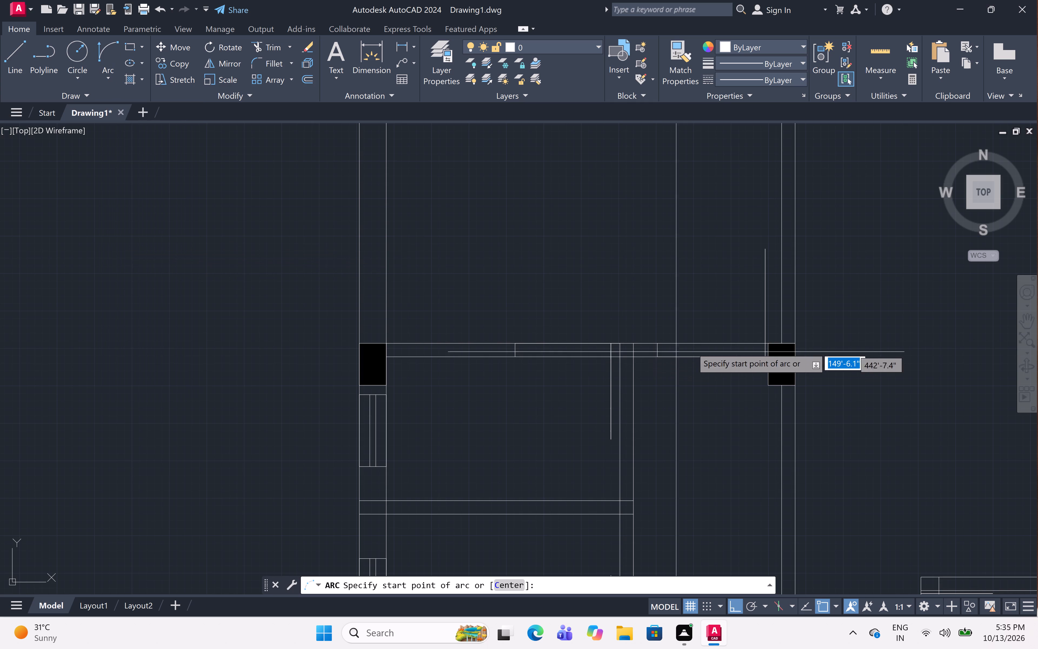
{"action": "middle_click_drag", "start_coordinate": [724, 296], "coordinate": [692, 359]}
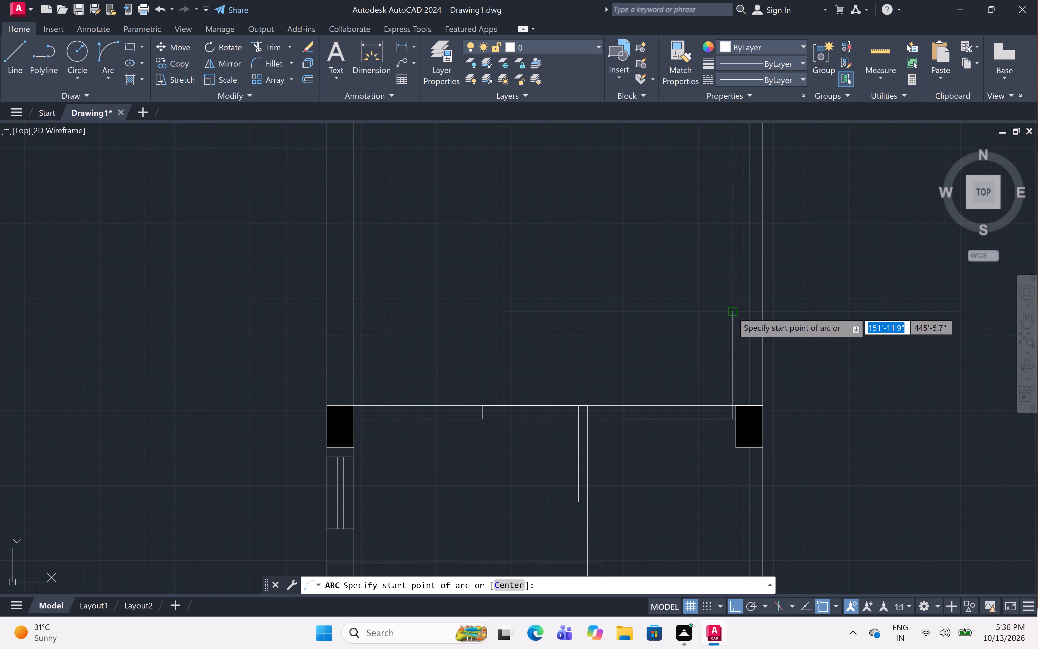
{"action": "left_click", "coordinate": [732, 311]}
{"action": "left_click", "coordinate": [622, 403]}
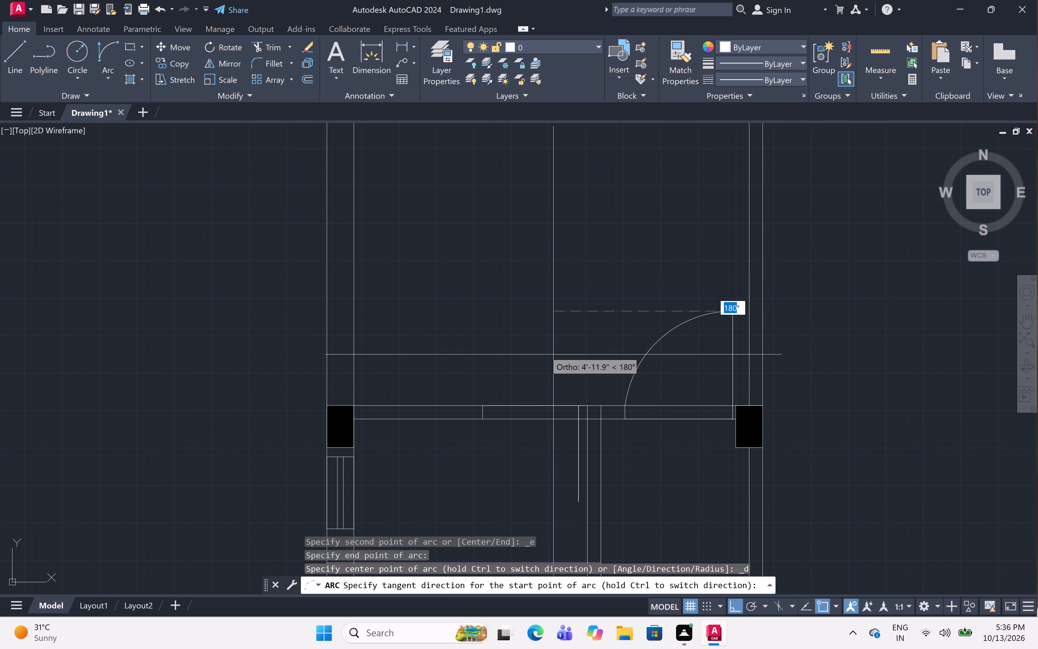
{"action": "left_click", "coordinate": [544, 351]}
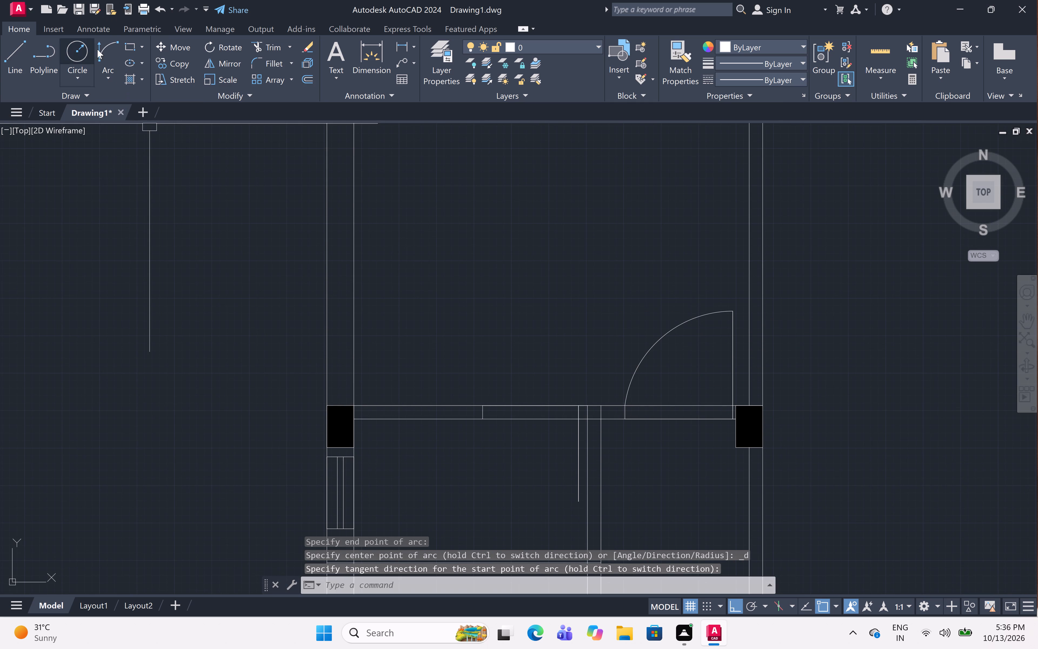
Draw the door swing arc below the same wall, from the lower end of the small upper room's door leaf to its left jamb.
{"action": "left_click", "coordinate": [103, 51]}
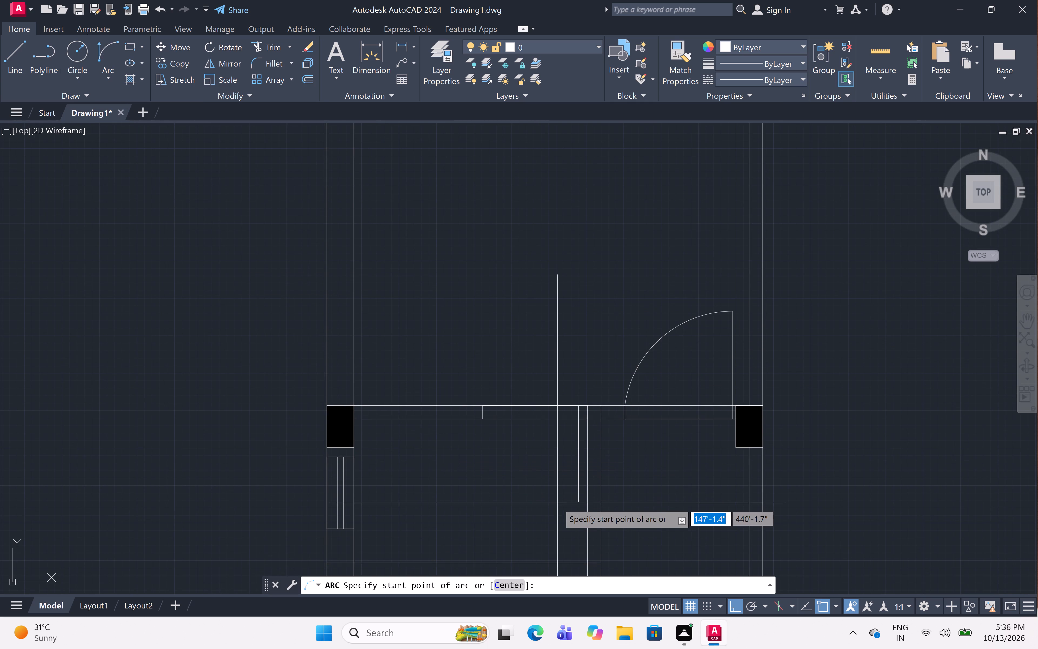
{"action": "left_click", "coordinate": [575, 503]}
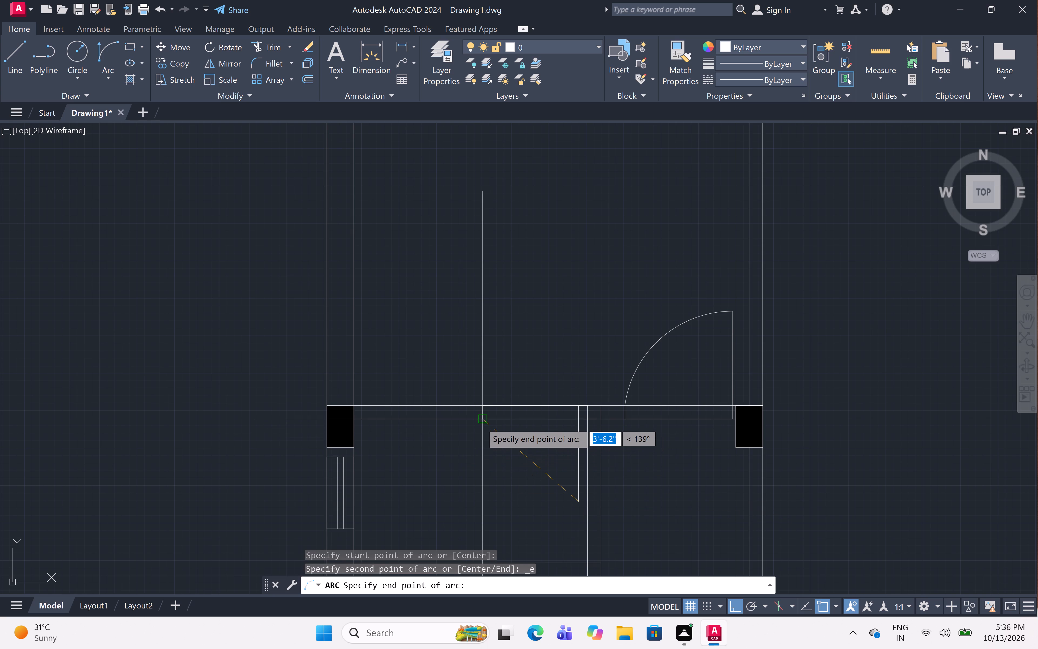
{"action": "left_click", "coordinate": [481, 422]}
{"action": "left_click", "coordinate": [384, 478]}
Draw the small lower room's door swing arc from the leaf's upper end to the left jamb at the wall's upper face.
{"action": "scroll", "coordinate": [581, 294], "scroll_direction": "down", "scroll_amount": 3}
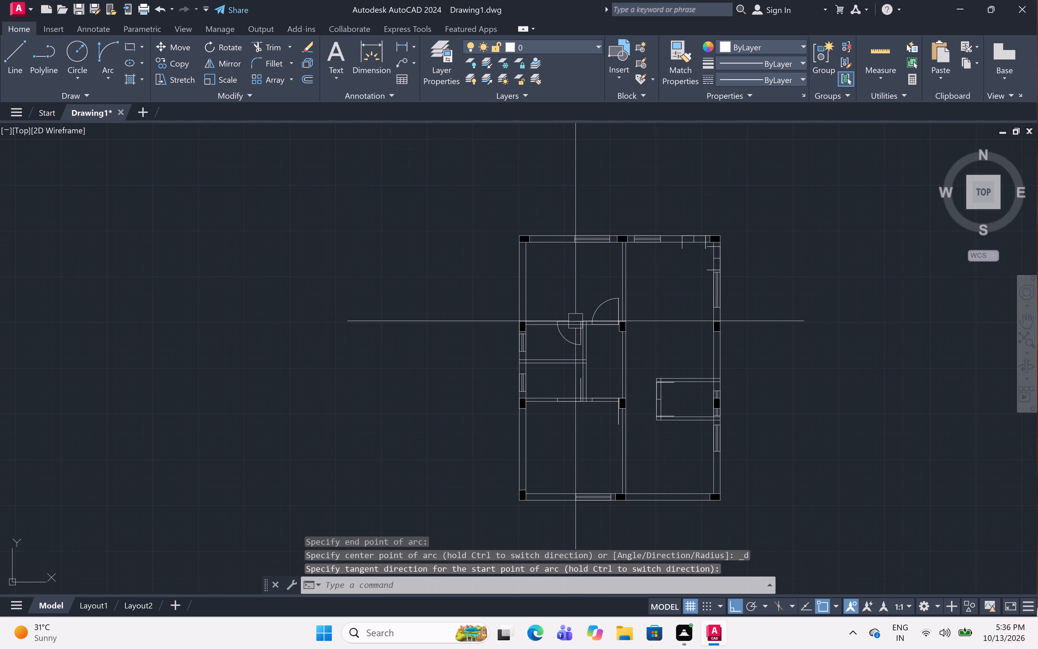
{"action": "scroll", "coordinate": [580, 395], "scroll_direction": "up", "scroll_amount": 3}
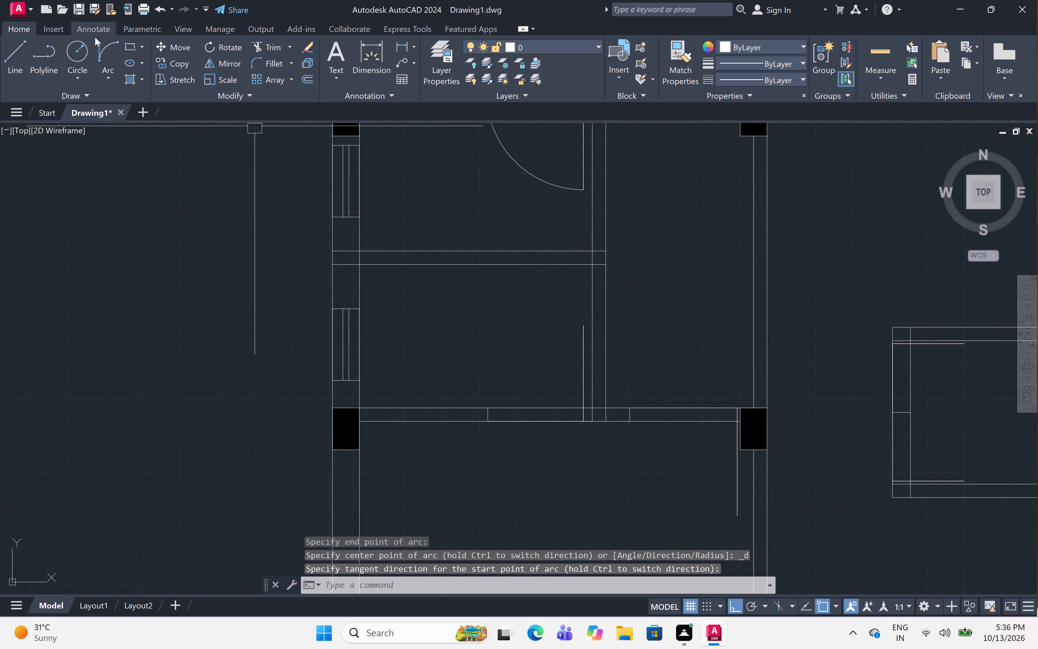
{"action": "left_click", "coordinate": [106, 59]}
{"action": "scroll", "coordinate": [539, 390], "scroll_direction": "up", "scroll_amount": 1}
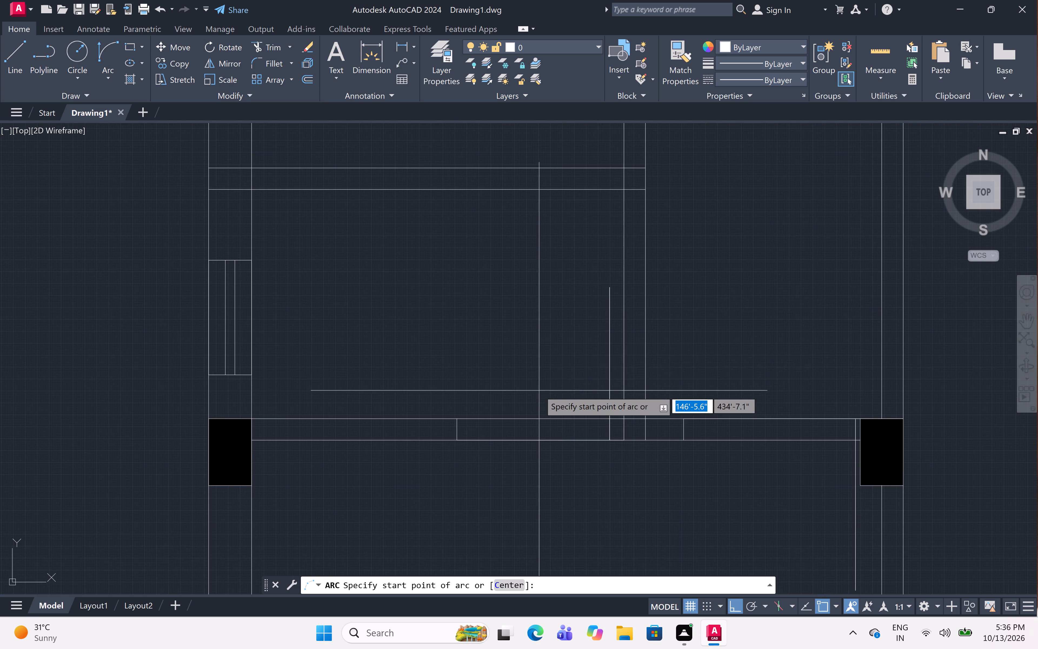
{"action": "left_click", "coordinate": [612, 287]}
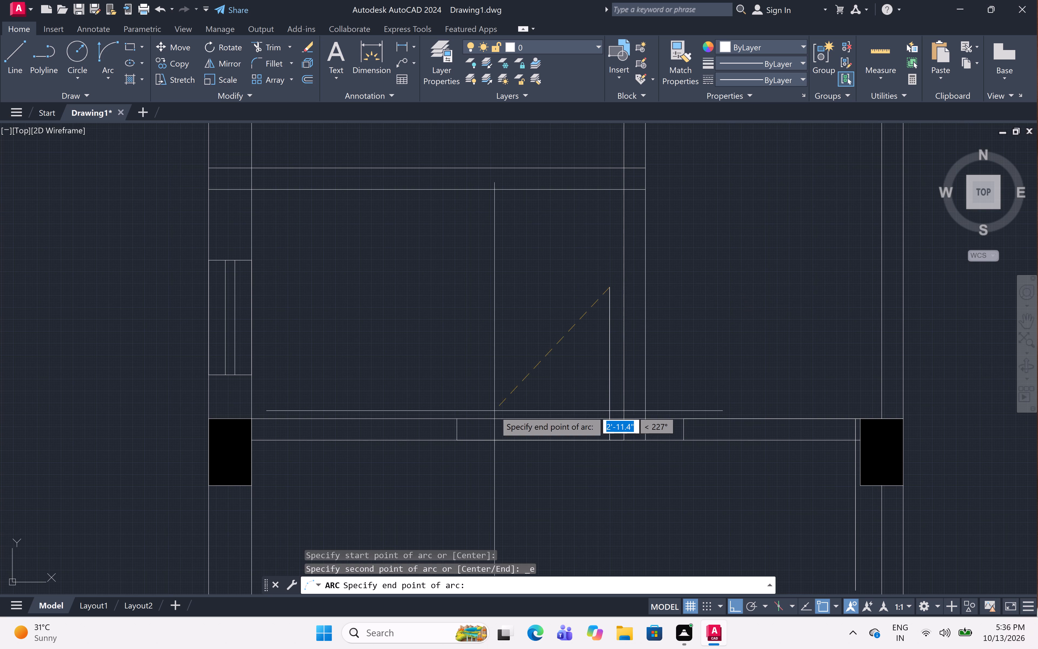
{"action": "left_click", "coordinate": [455, 420]}
{"action": "left_click", "coordinate": [407, 403]}
Draw the southwest room's door swing arc from the leaf's lower end to the left jamb at the wall's lower face.
{"action": "scroll", "coordinate": [555, 344], "scroll_direction": "down", "scroll_amount": 2}
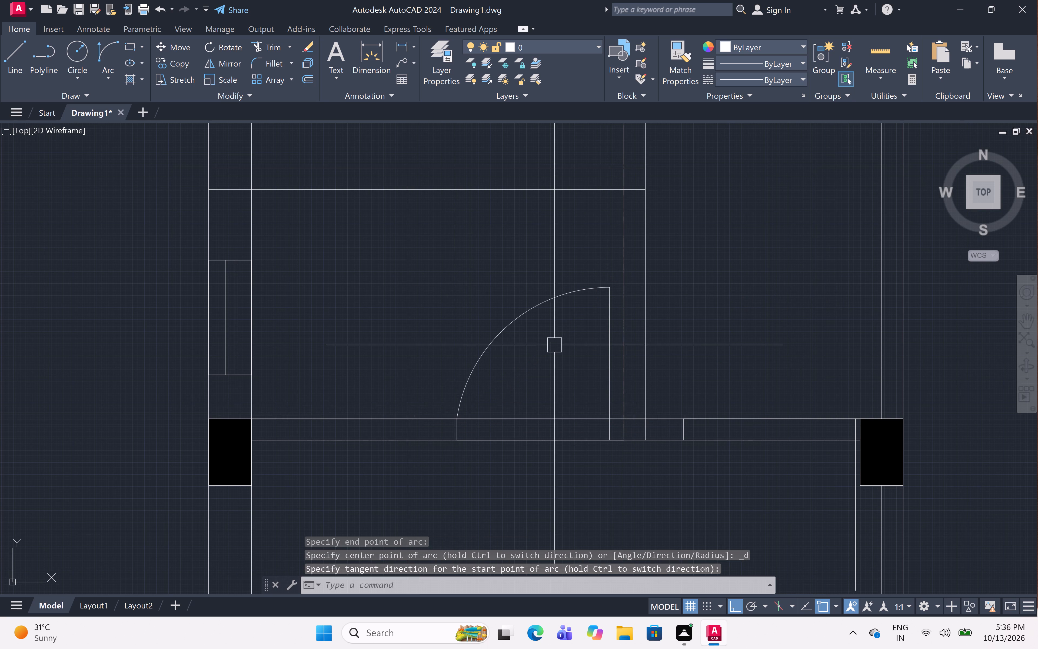
{"action": "scroll", "coordinate": [555, 344], "scroll_direction": "down", "scroll_amount": 1}
{"action": "scroll", "coordinate": [620, 389], "scroll_direction": "up", "scroll_amount": 3}
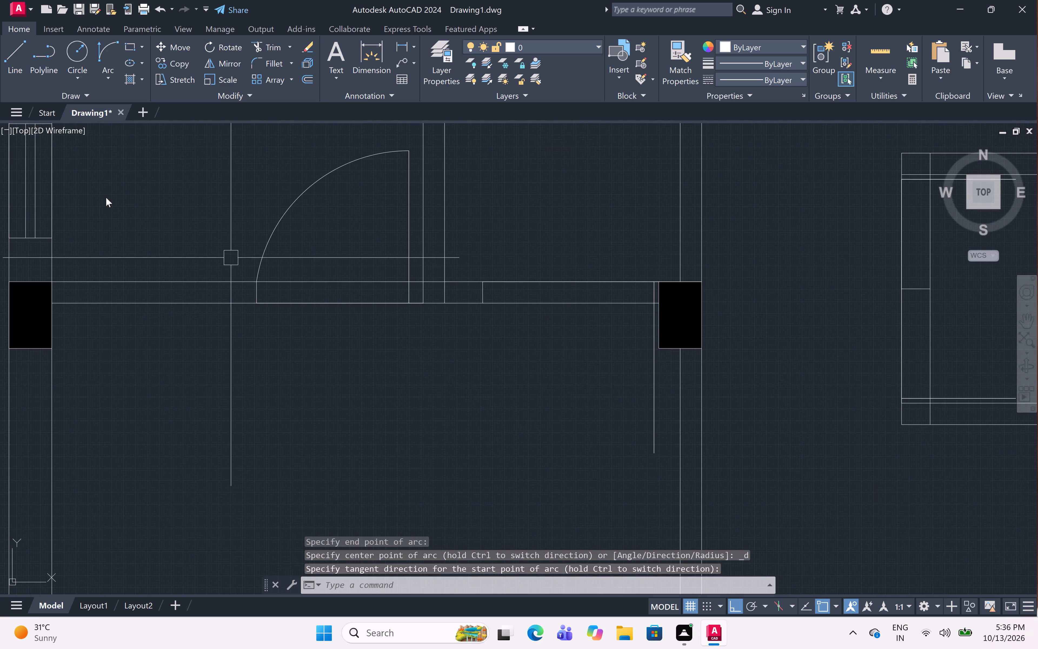
{"action": "left_click", "coordinate": [107, 58]}
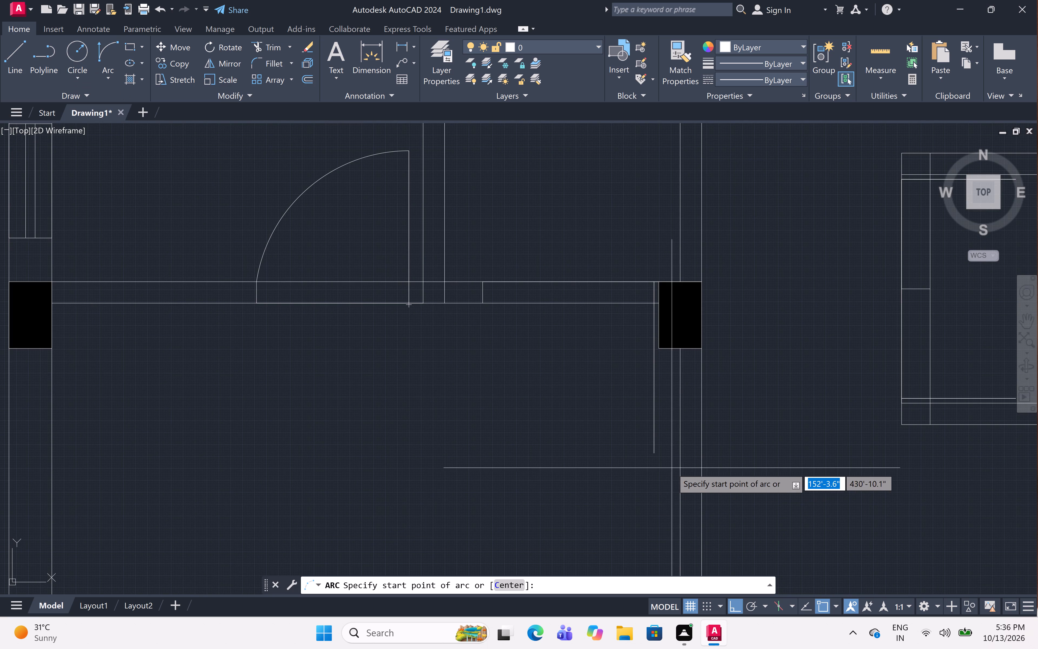
{"action": "left_click", "coordinate": [657, 455]}
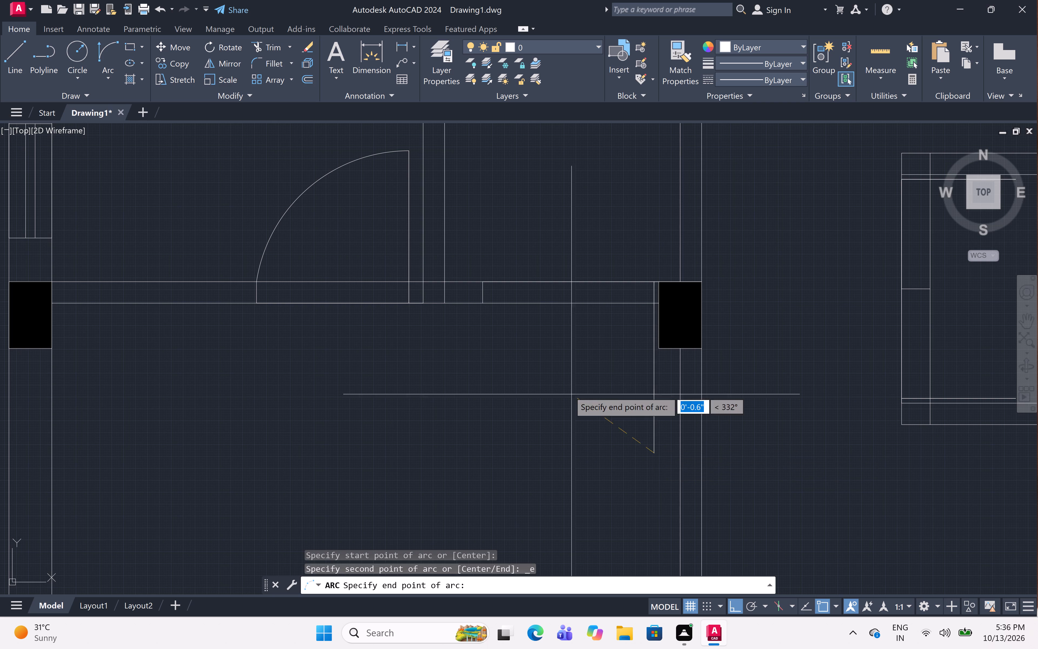
{"action": "left_click", "coordinate": [480, 304]}
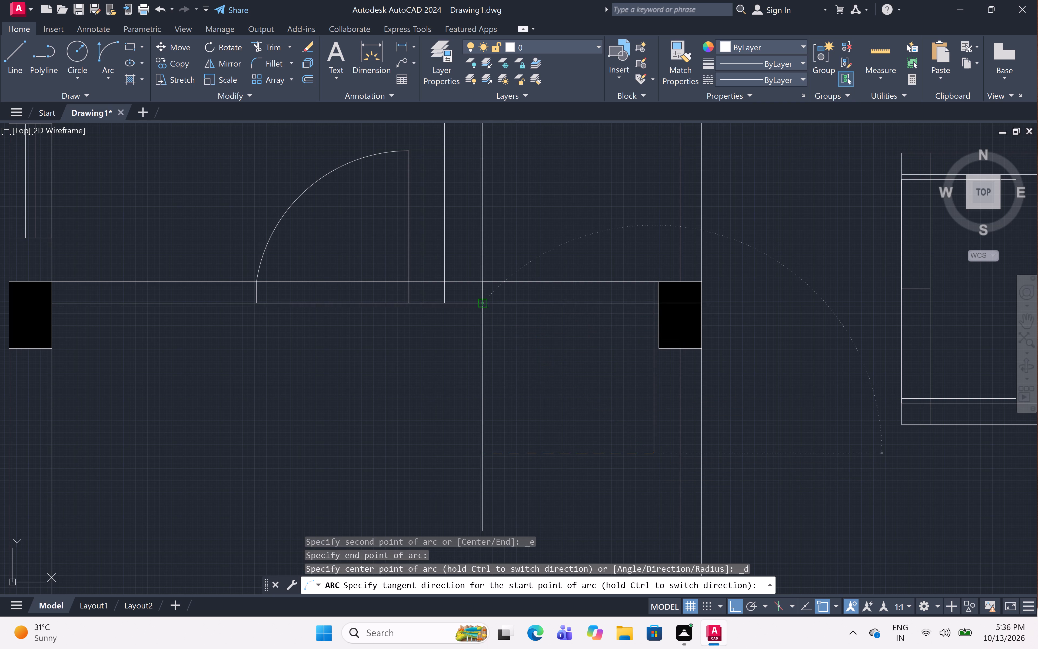
{"action": "left_click", "coordinate": [334, 423]}
Draw the upper swing arc of the small east room's double door, from the upper leaf's tip to the opening's centre line.
{"action": "scroll", "coordinate": [603, 248], "scroll_direction": "down", "scroll_amount": 4}
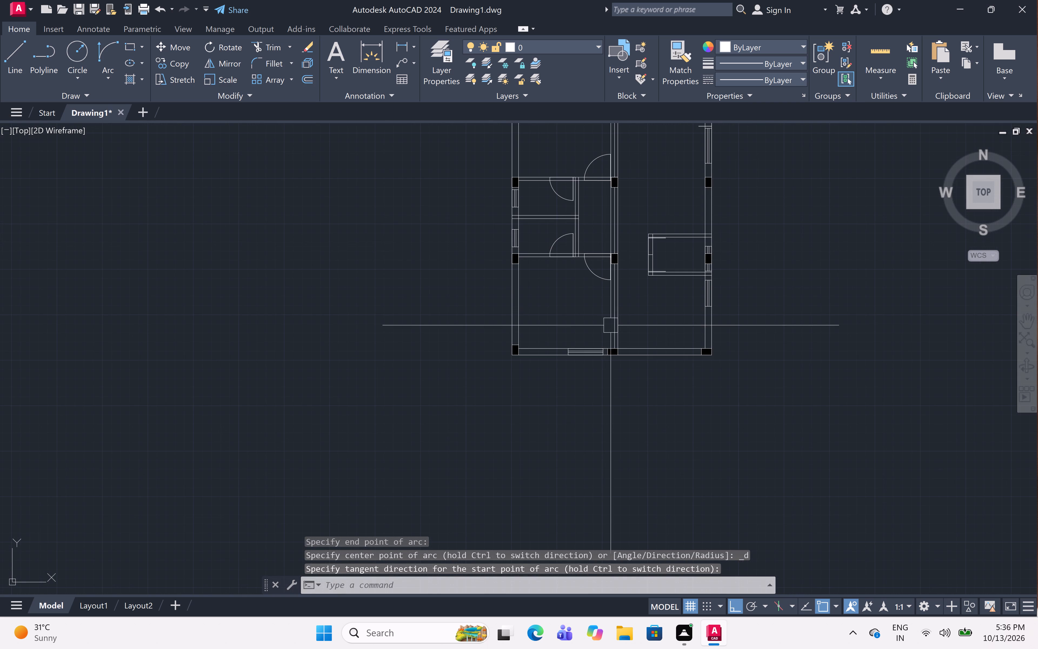
{"action": "middle_click_drag", "start_coordinate": [628, 304], "coordinate": [485, 407]}
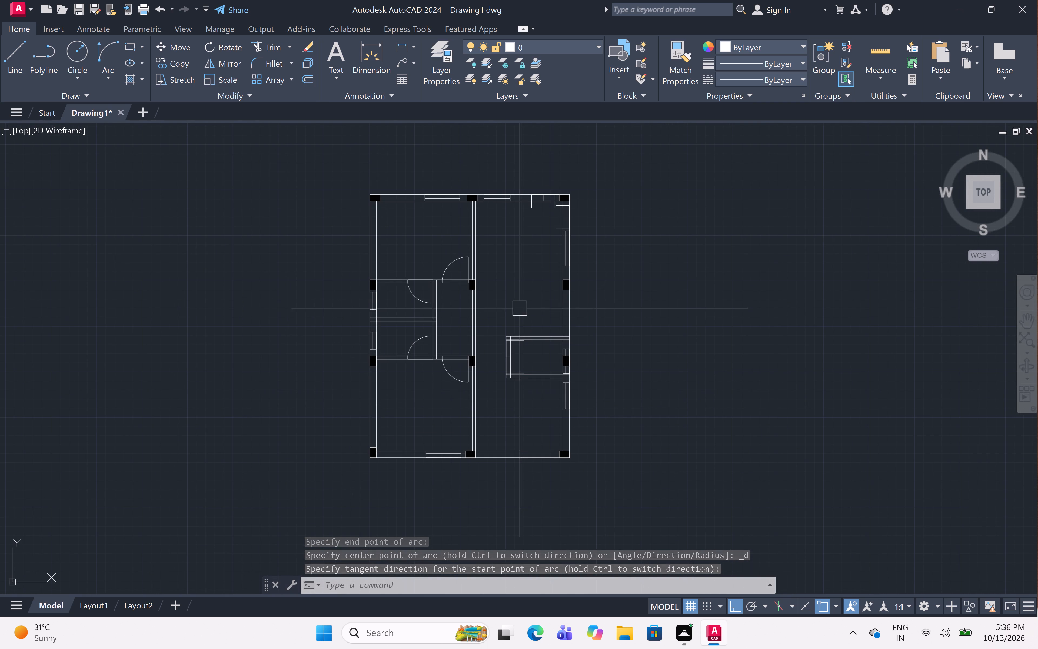
{"action": "scroll", "coordinate": [522, 366], "scroll_direction": "up", "scroll_amount": 4}
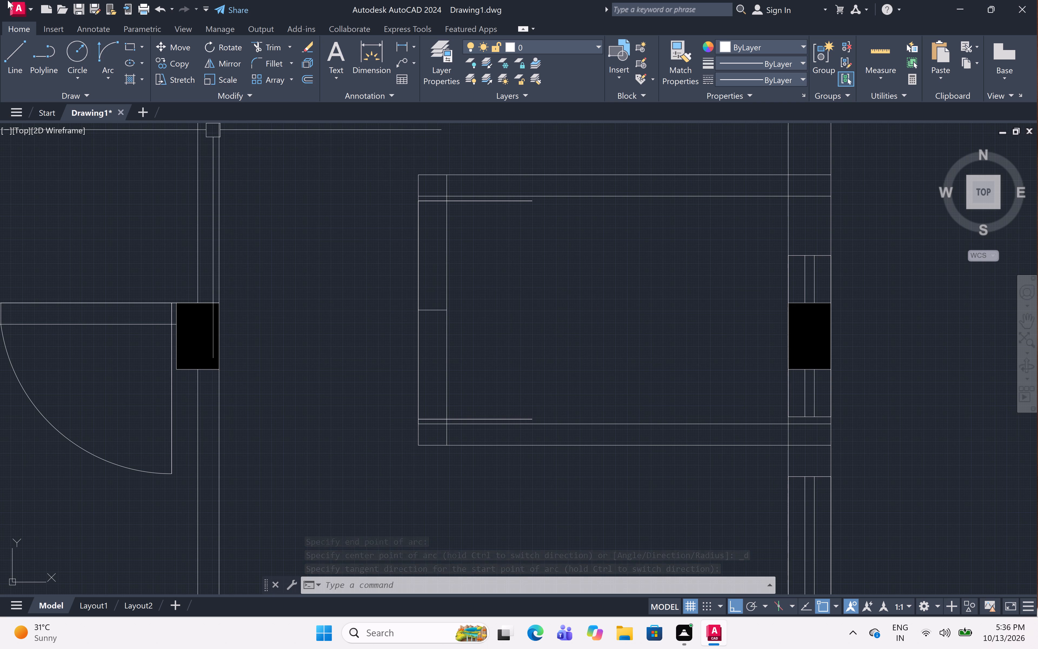
{"action": "left_click", "coordinate": [107, 55]}
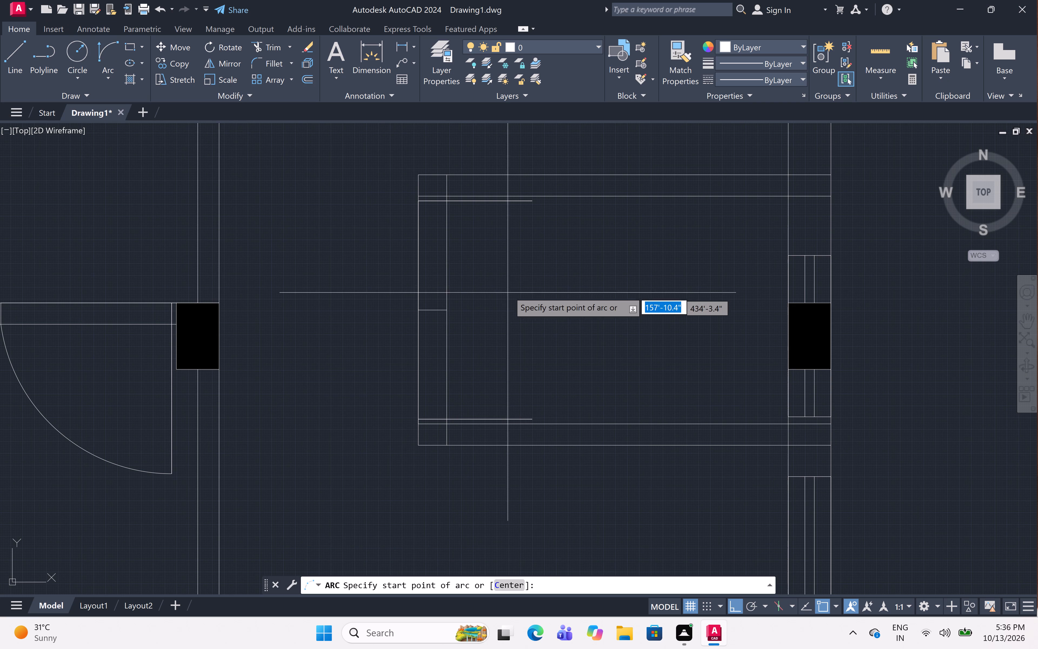
{"action": "left_click", "coordinate": [535, 203]}
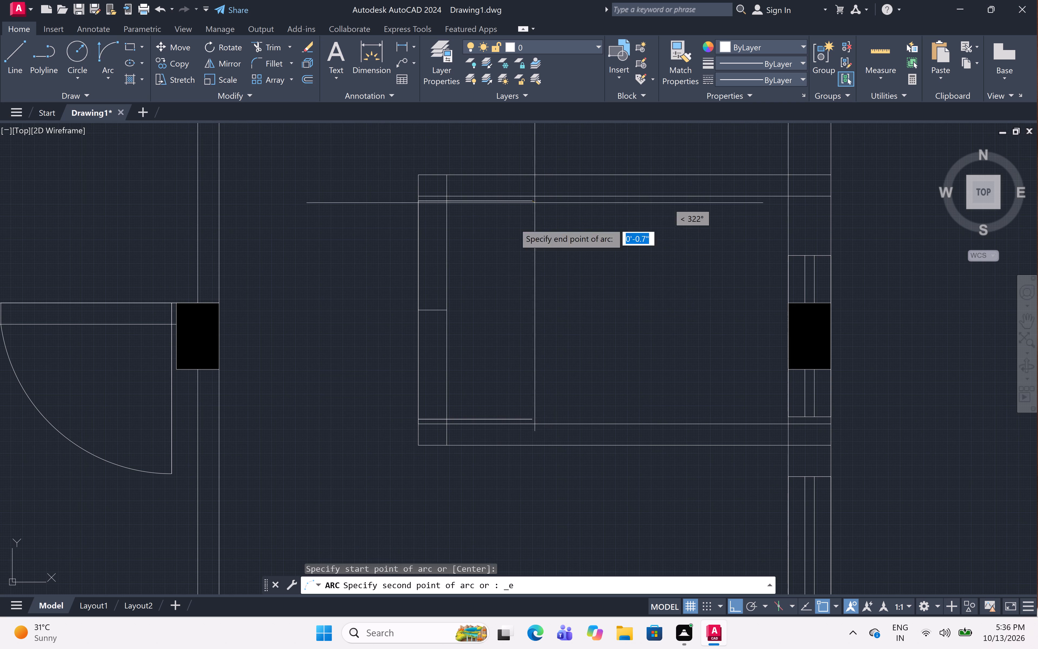
{"action": "left_click", "coordinate": [445, 310]}
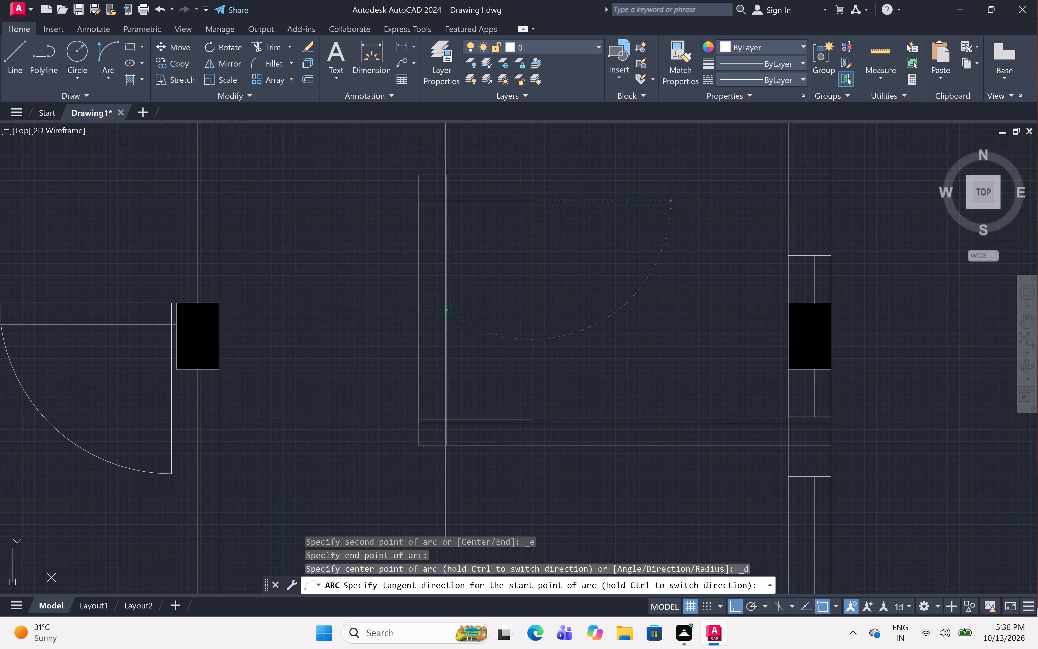
{"action": "left_click", "coordinate": [534, 340]}
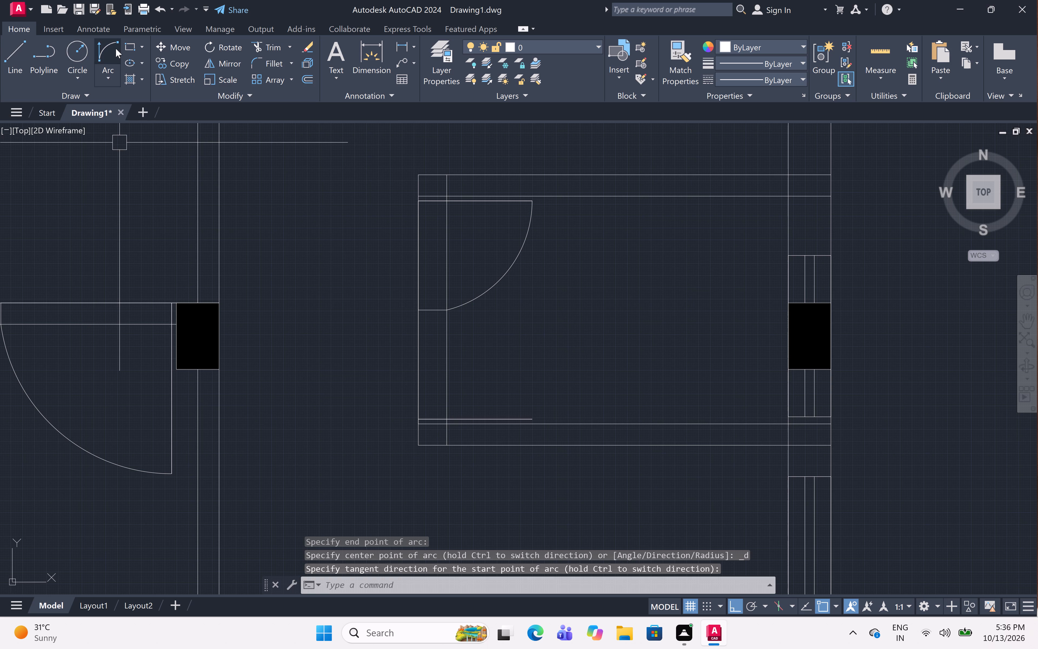
Draw the lower swing arc of the small east room's double door, from the lower leaf's tip to the opening's centre line.
{"action": "left_click", "coordinate": [116, 48]}
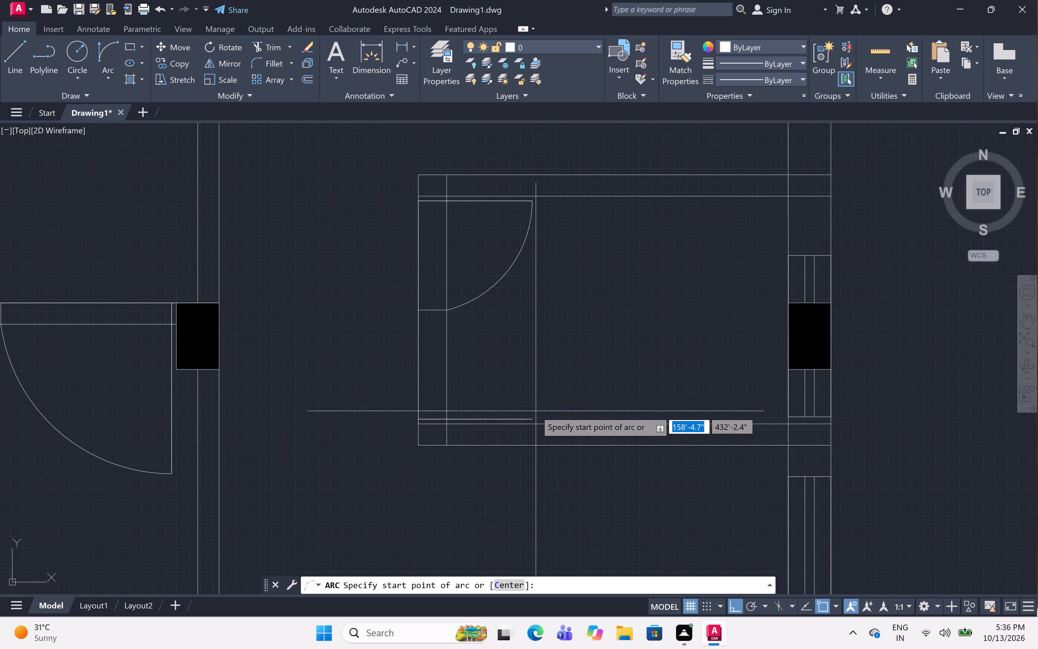
{"action": "left_click", "coordinate": [533, 420]}
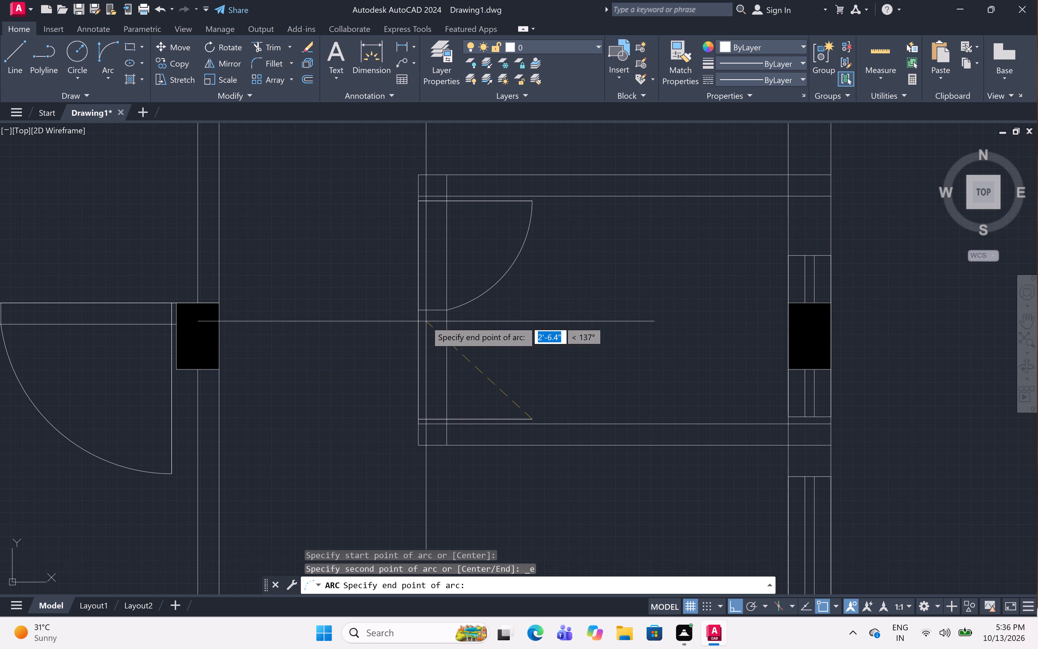
{"action": "left_click", "coordinate": [447, 310]}
{"action": "left_click", "coordinate": [572, 308]}
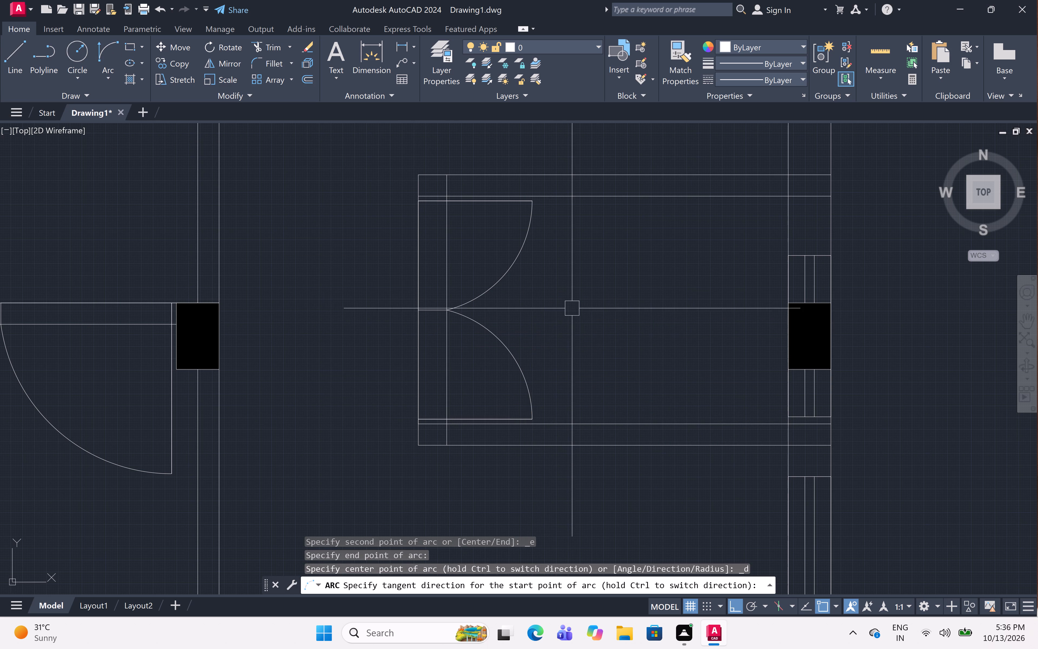
Draw both swing arcs of the east wall's double door near the northeast corner, from each leaf tip to the opening's centre line.
{"action": "scroll", "coordinate": [572, 304], "scroll_direction": "down", "scroll_amount": 2}
{"action": "middle_click_drag", "start_coordinate": [573, 319], "coordinate": [571, 400]}
{"action": "scroll", "coordinate": [562, 267], "scroll_direction": "down", "scroll_amount": 2}
{"action": "middle_click_drag", "start_coordinate": [562, 266], "coordinate": [562, 268]}
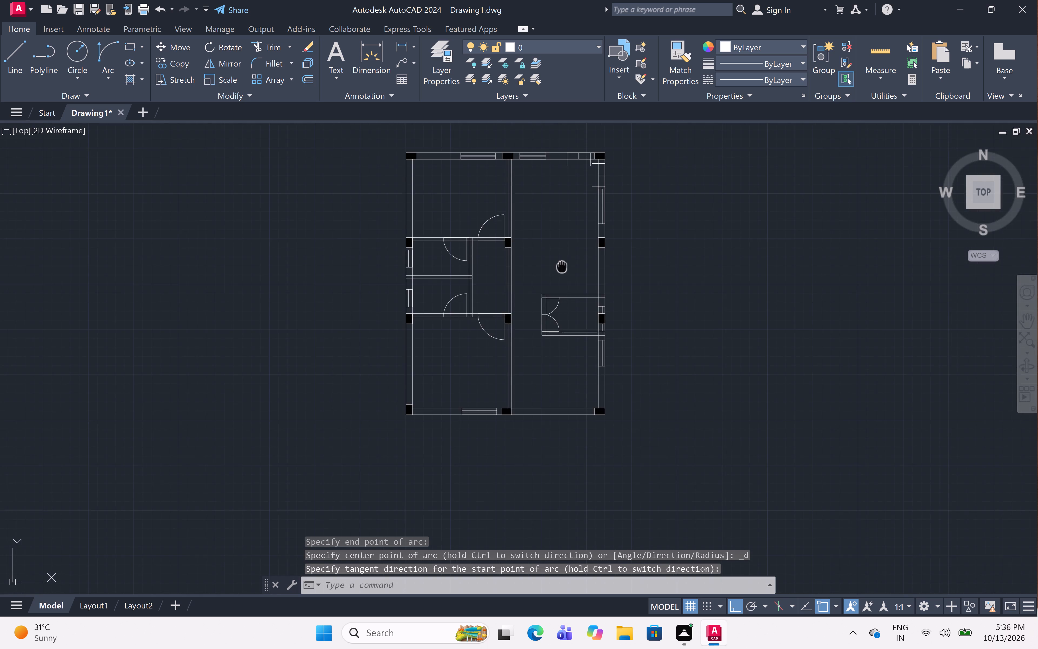
{"action": "middle_click_drag", "start_coordinate": [562, 268], "coordinate": [561, 370]}
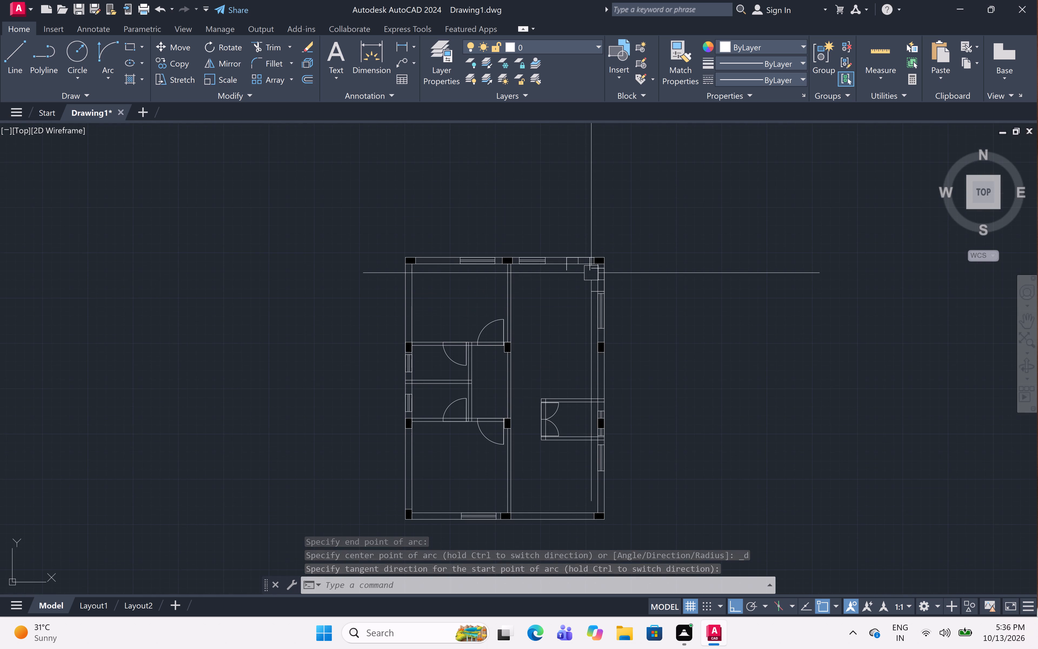
{"action": "scroll", "coordinate": [591, 273], "scroll_direction": "up", "scroll_amount": 5}
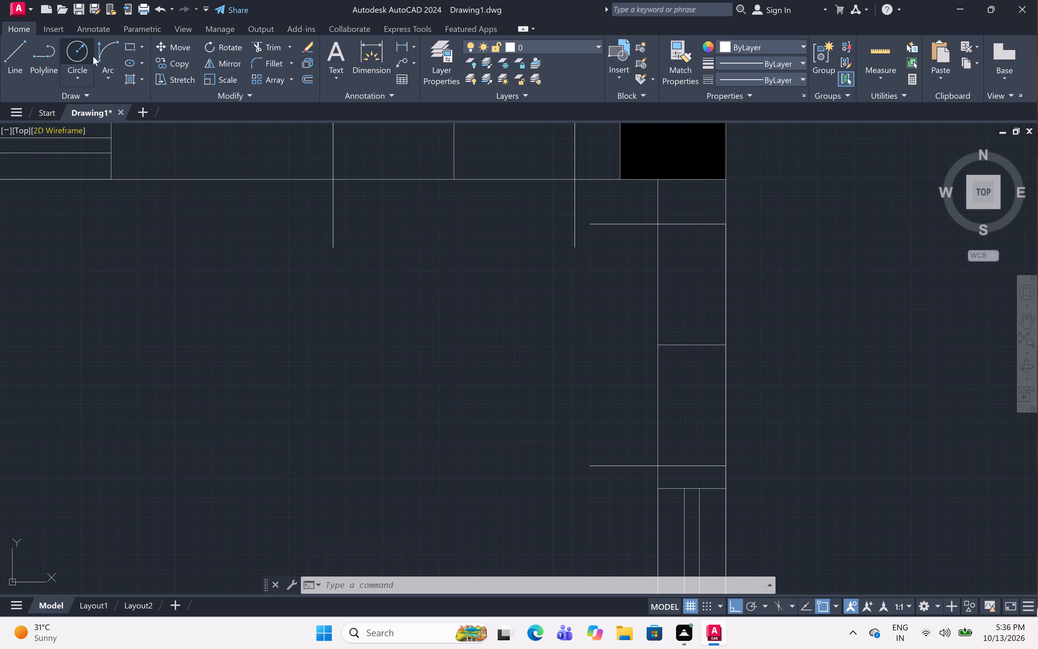
{"action": "left_click", "coordinate": [114, 48]}
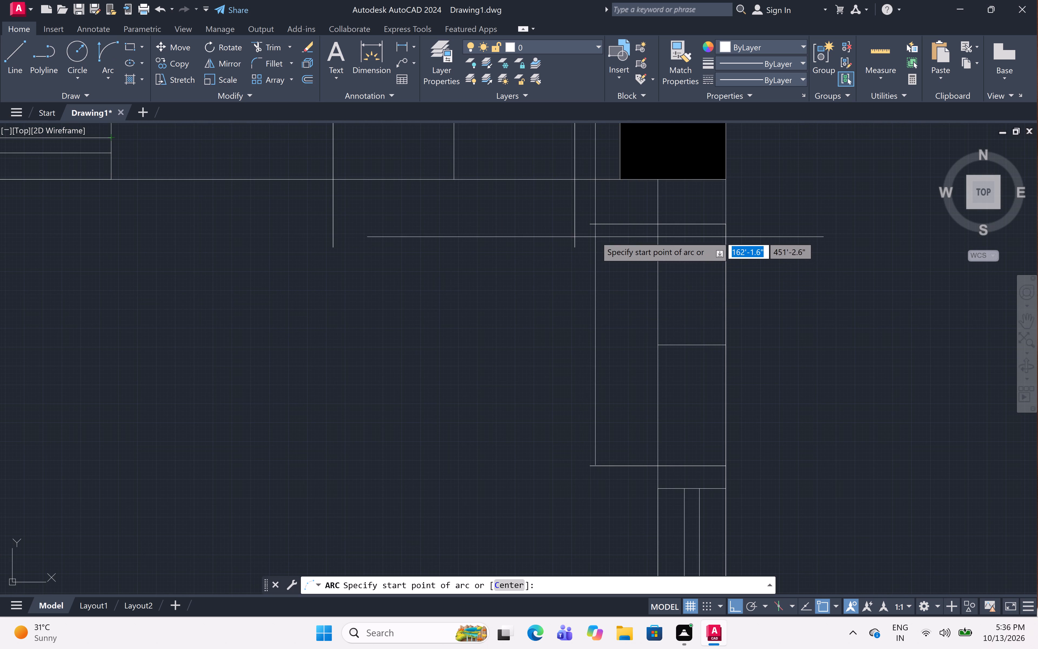
{"action": "left_click", "coordinate": [587, 226]}
{"action": "left_click", "coordinate": [656, 347]}
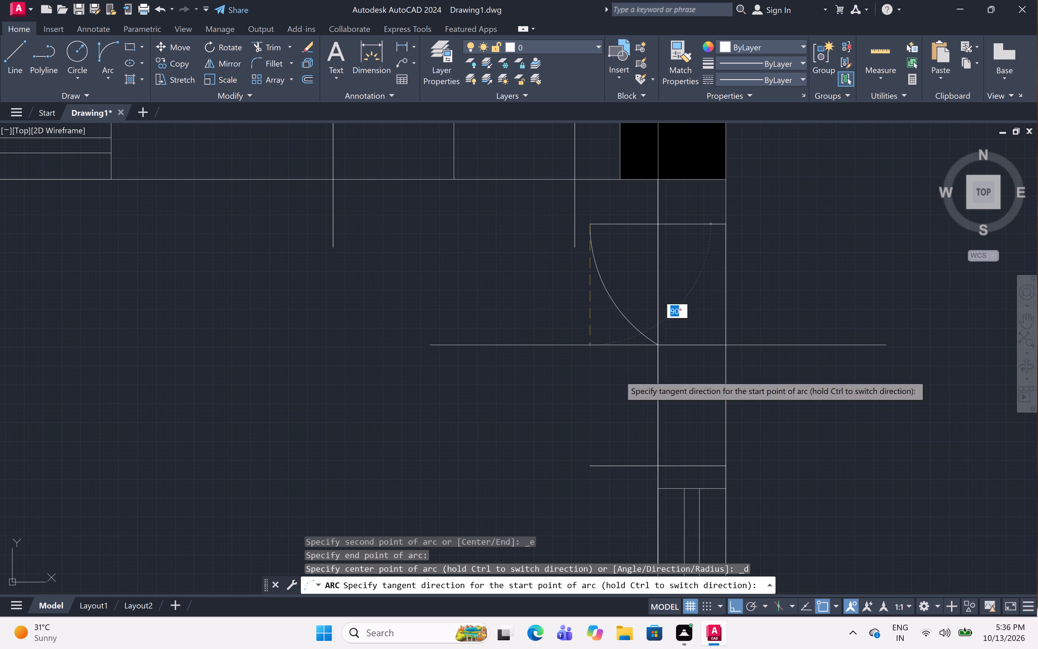
{"action": "left_click", "coordinate": [513, 429]}
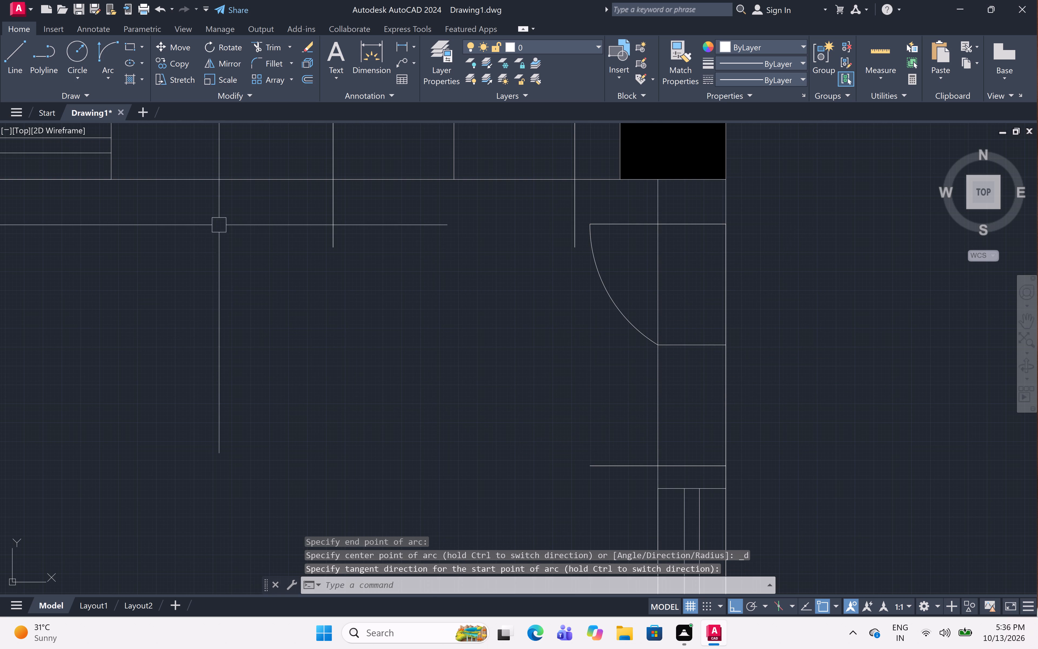
{"action": "left_click", "coordinate": [103, 61]}
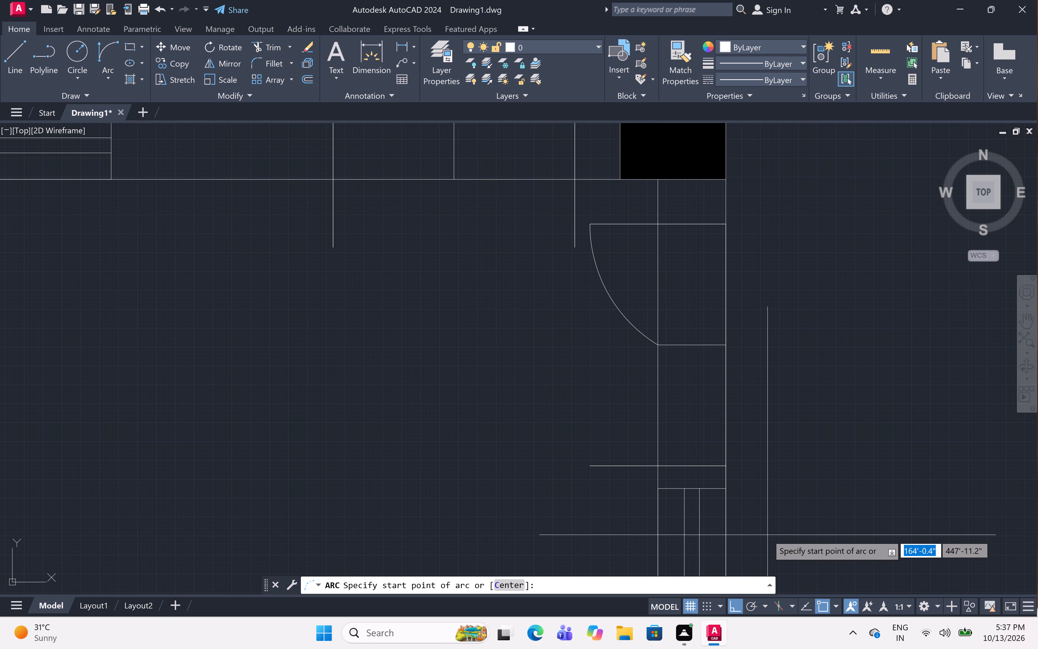
{"action": "left_click", "coordinate": [587, 467]}
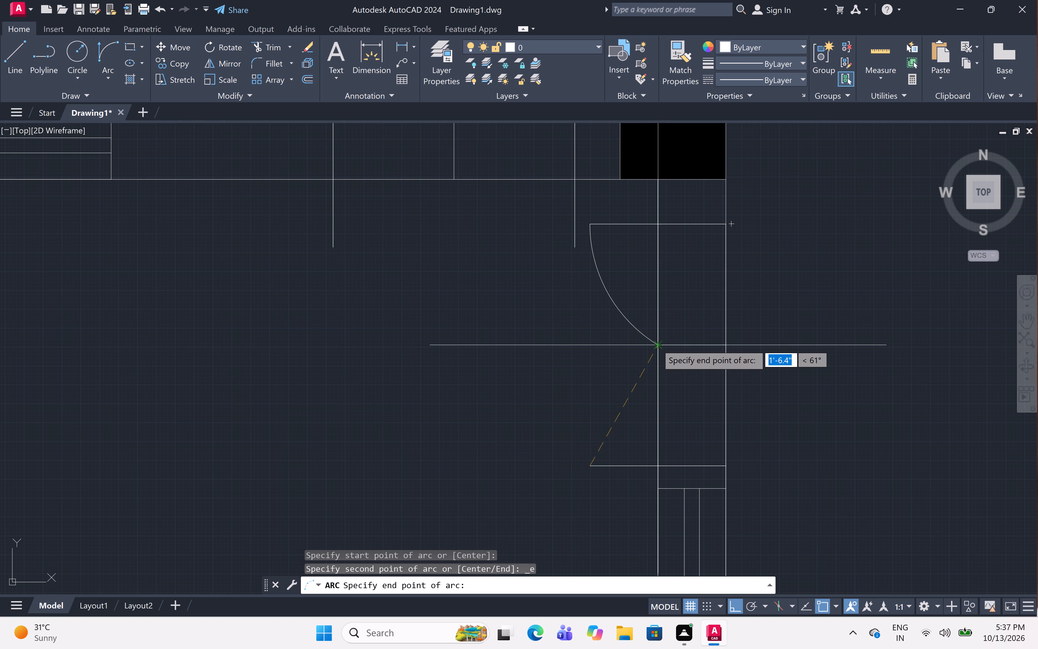
{"action": "left_click", "coordinate": [659, 342]}
{"action": "left_click", "coordinate": [541, 347]}
Draw both swing arcs of the north wall's double door, from each leaf tip to the centre line at the wall's inner face.
{"action": "scroll", "coordinate": [543, 345], "scroll_direction": "down", "scroll_amount": 1}
{"action": "middle_click_drag", "start_coordinate": [544, 344], "coordinate": [598, 448]}
{"action": "left_click", "coordinate": [106, 59]}
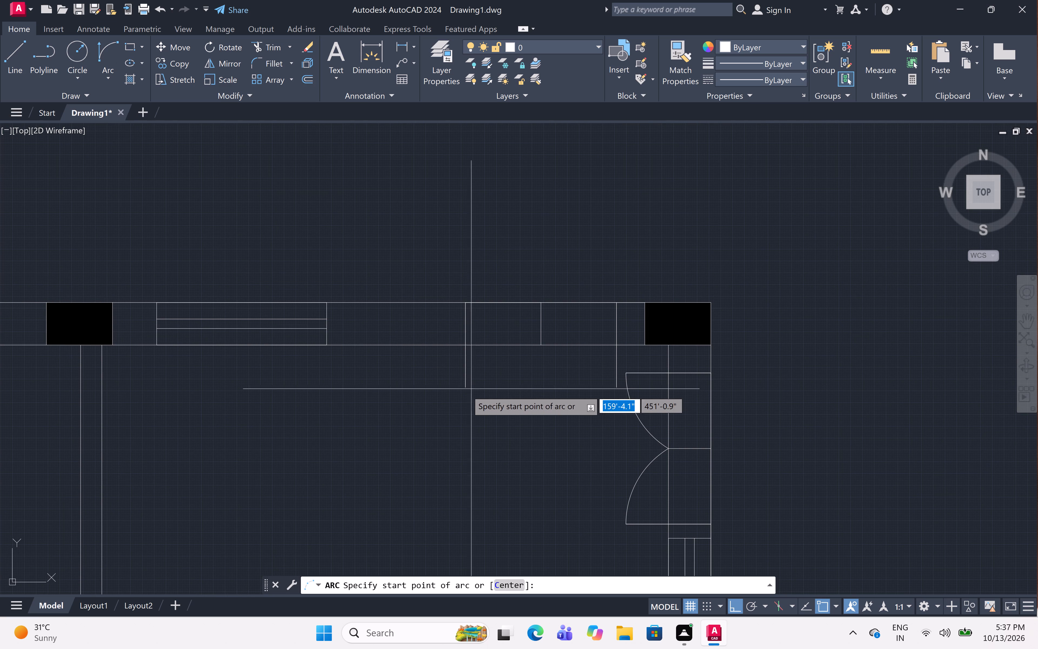
{"action": "left_click", "coordinate": [466, 386]}
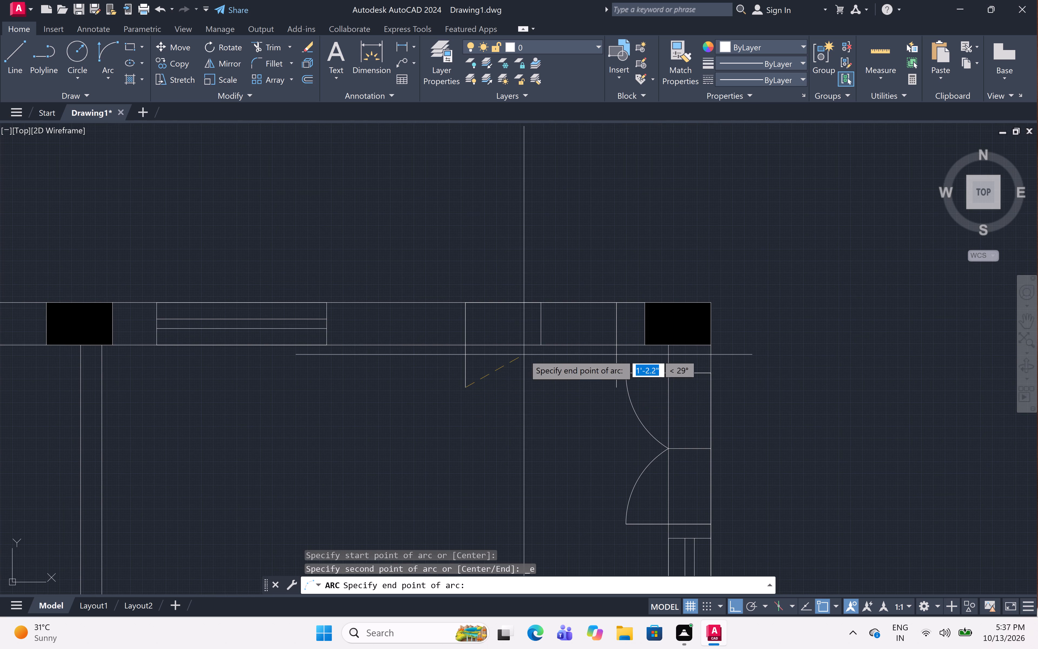
{"action": "left_click", "coordinate": [542, 345]}
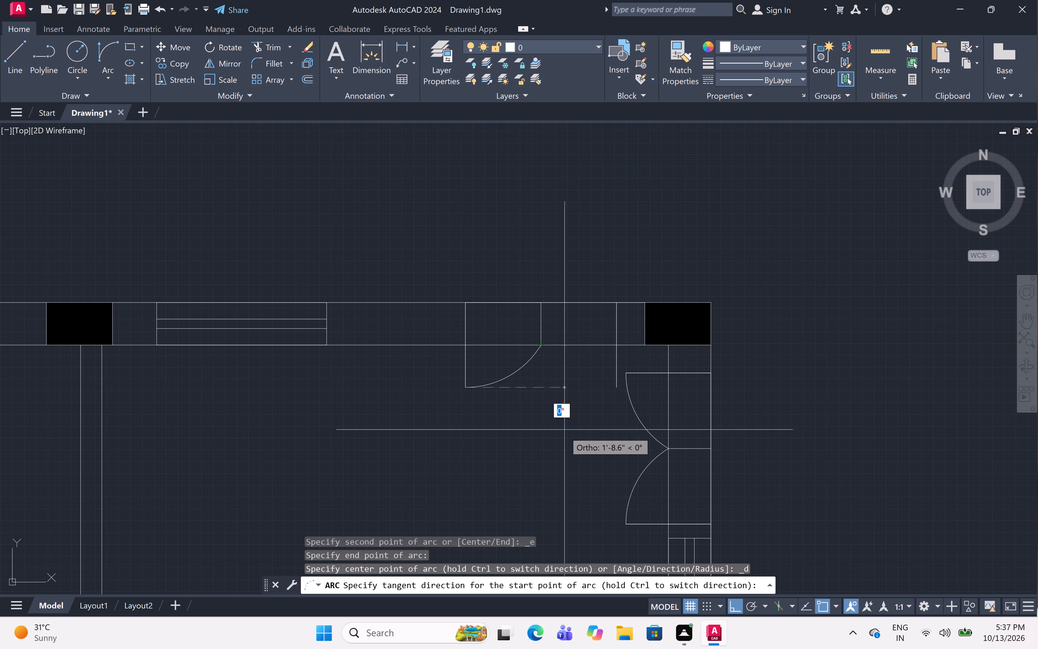
{"action": "left_click", "coordinate": [598, 467]}
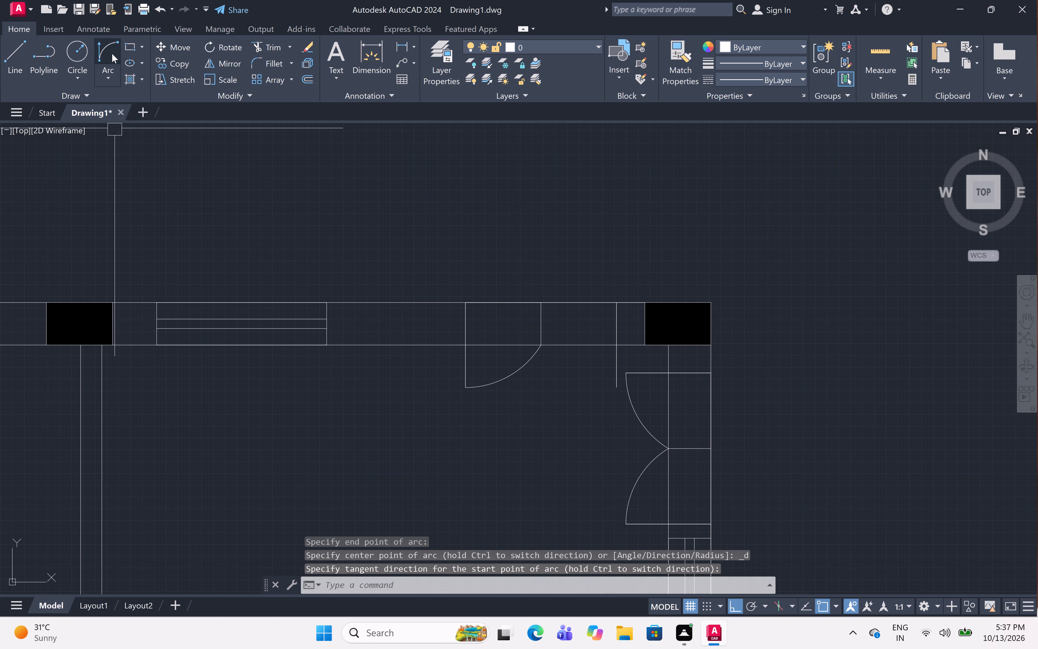
{"action": "left_click", "coordinate": [112, 52]}
{"action": "scroll", "coordinate": [588, 388], "scroll_direction": "up", "scroll_amount": 2}
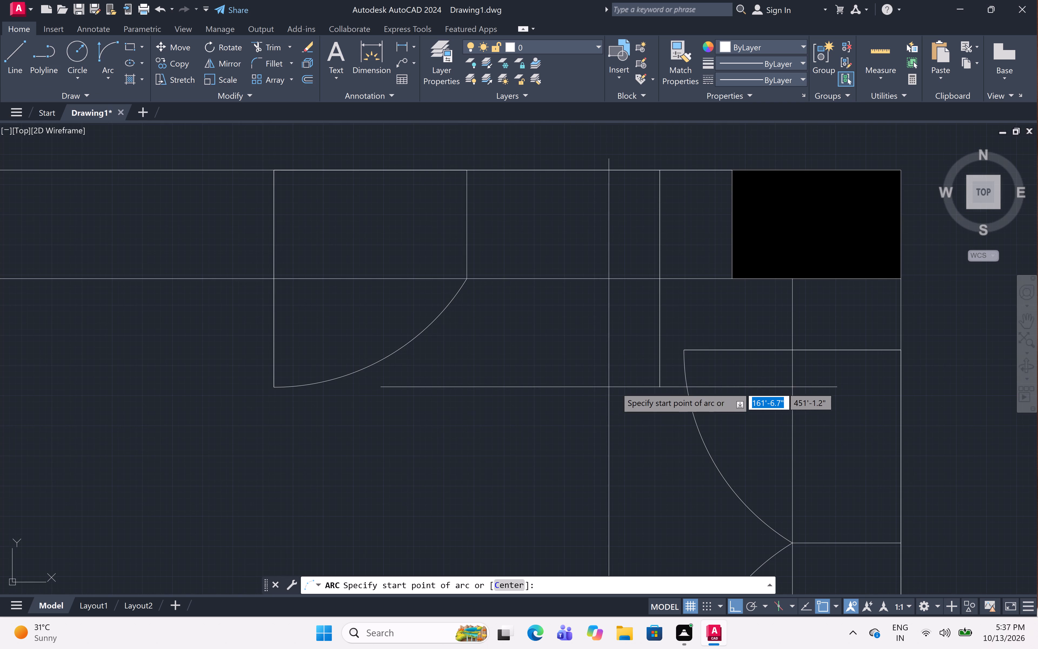
{"action": "left_click", "coordinate": [663, 386]}
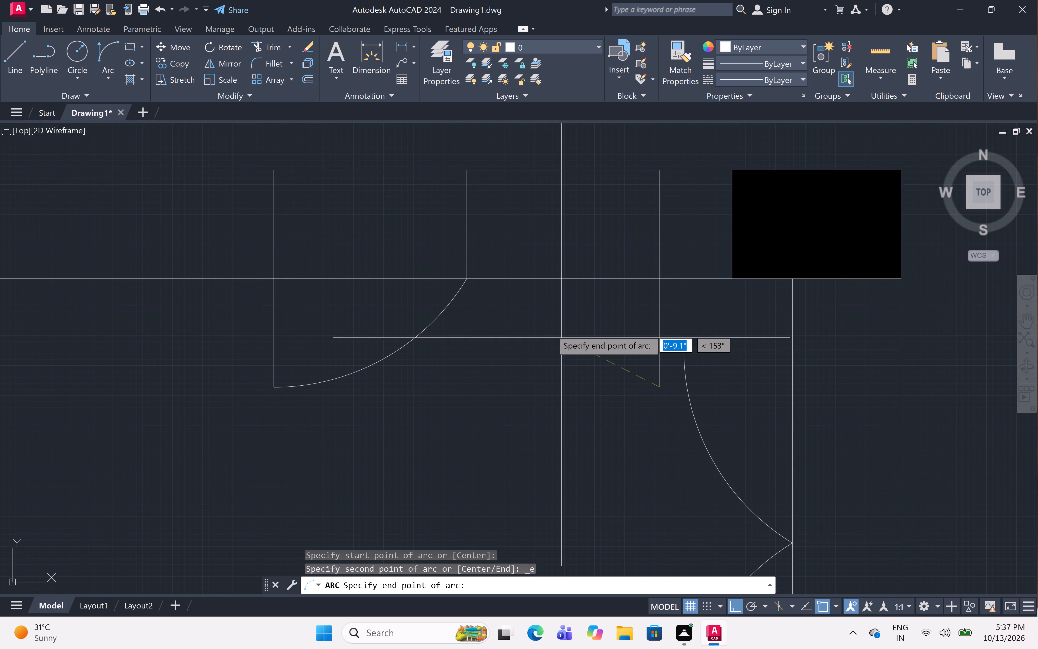
{"action": "left_click", "coordinate": [466, 278]}
{"action": "left_click", "coordinate": [378, 382]}
{"action": "scroll", "coordinate": [488, 252], "scroll_direction": "down", "scroll_amount": 2}
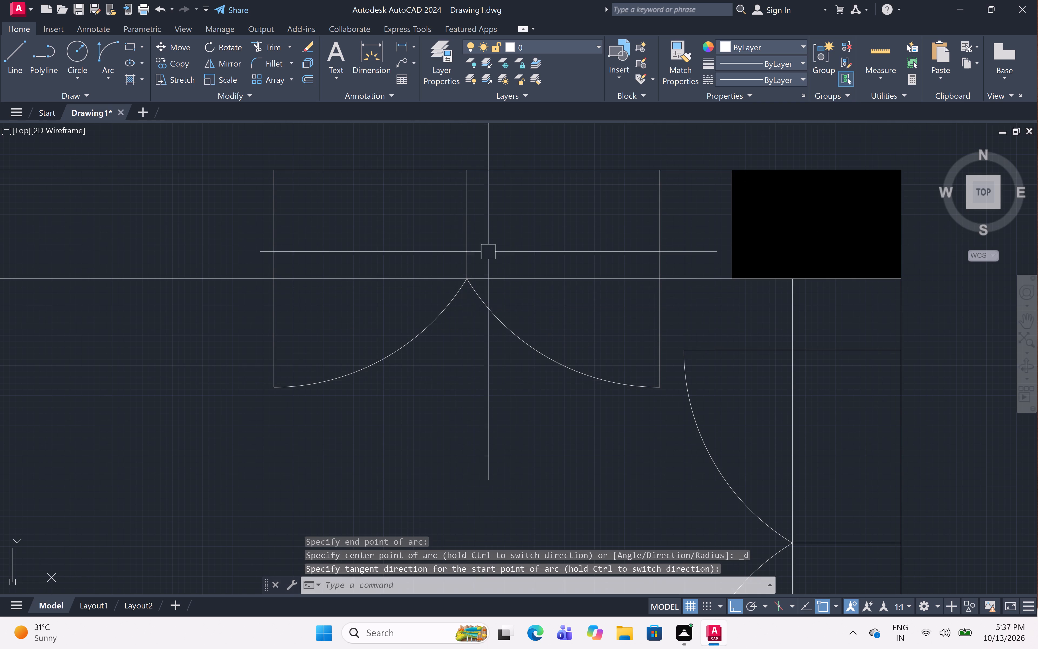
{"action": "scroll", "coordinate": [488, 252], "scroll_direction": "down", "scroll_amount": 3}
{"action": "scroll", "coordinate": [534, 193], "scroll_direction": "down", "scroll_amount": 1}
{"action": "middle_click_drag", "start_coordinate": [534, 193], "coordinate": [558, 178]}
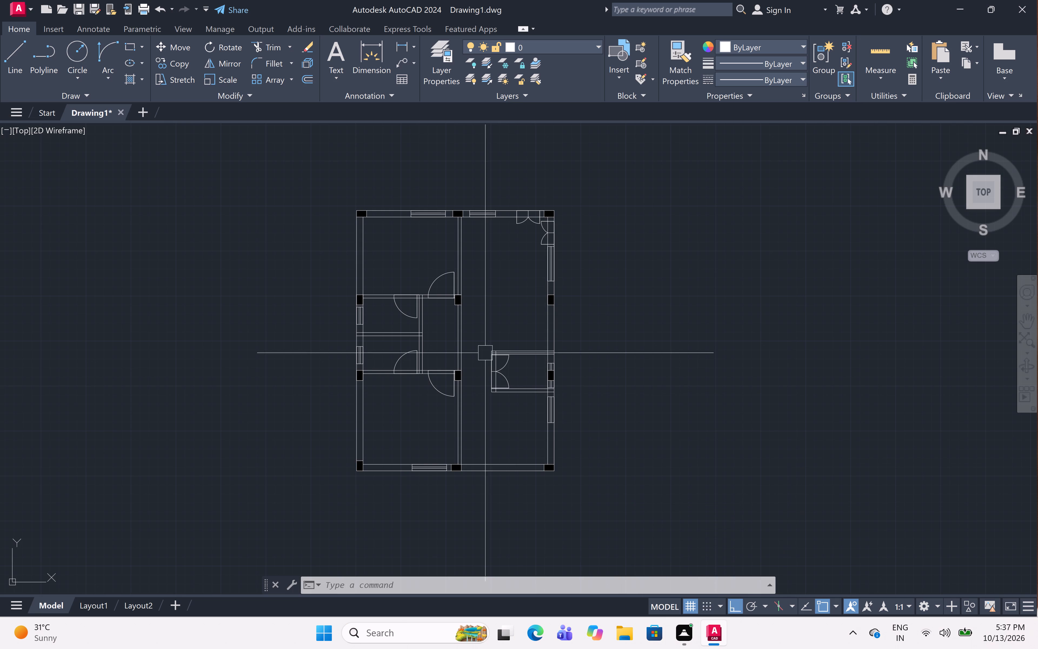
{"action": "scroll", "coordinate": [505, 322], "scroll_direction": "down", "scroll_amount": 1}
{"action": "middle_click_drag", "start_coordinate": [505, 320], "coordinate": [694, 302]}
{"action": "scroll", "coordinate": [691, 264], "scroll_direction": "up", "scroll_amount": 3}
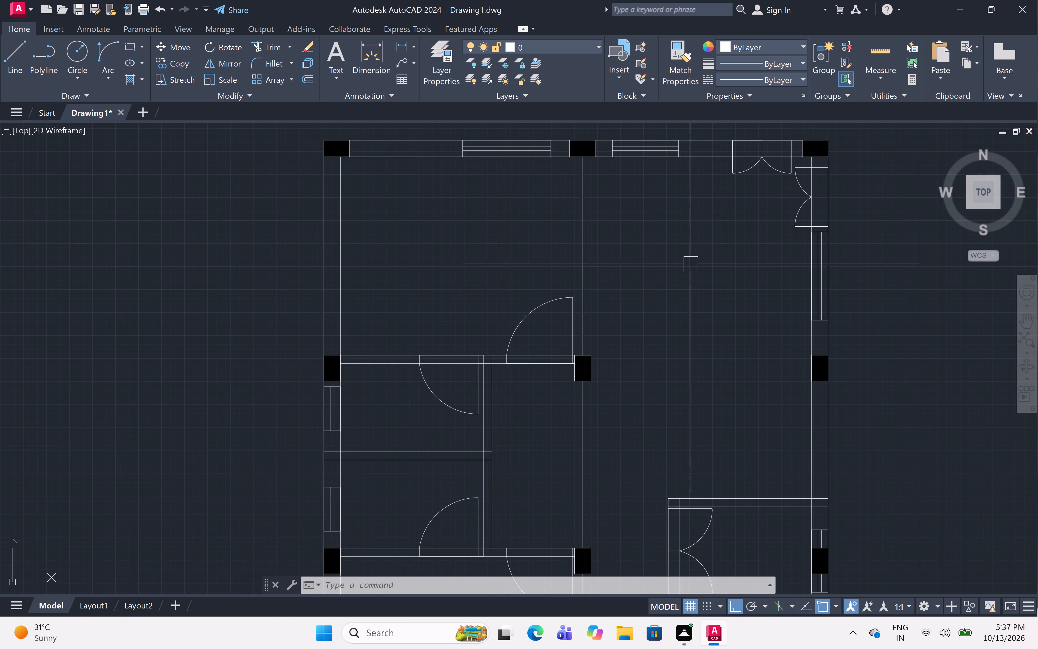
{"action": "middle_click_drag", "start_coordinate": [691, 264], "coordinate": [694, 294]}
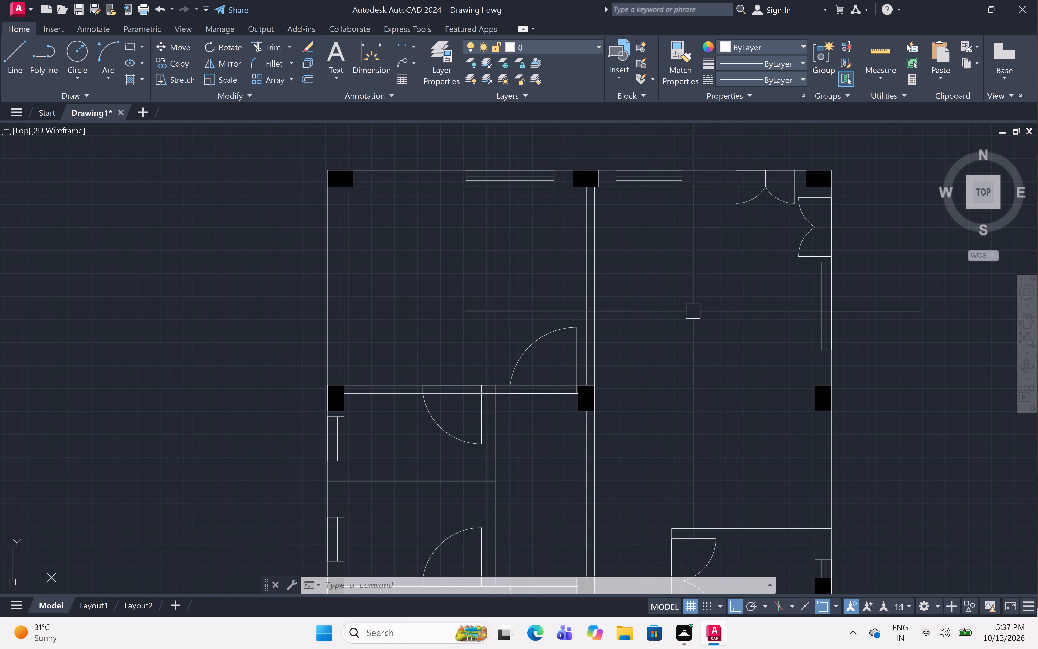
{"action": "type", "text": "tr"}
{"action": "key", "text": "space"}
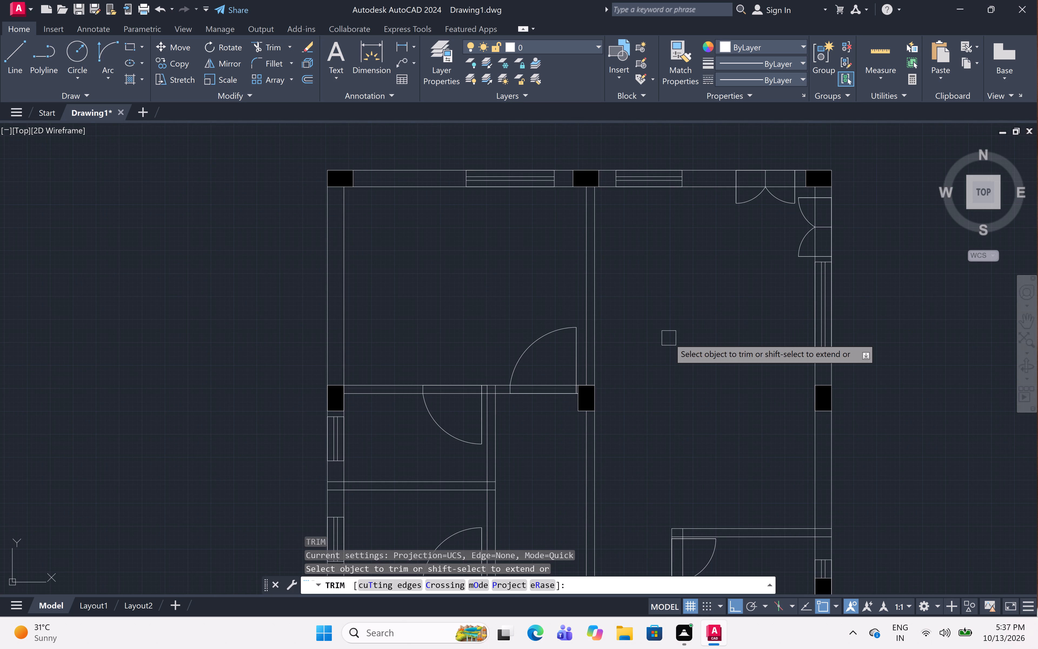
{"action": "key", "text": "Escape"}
Offset the northwest room's door leaf line 1" toward its swing arc to give the leaf thickness.
{"action": "type", "text": "off 1"}
{"action": "type", "text": "\""}
{"action": "key", "text": "space"}
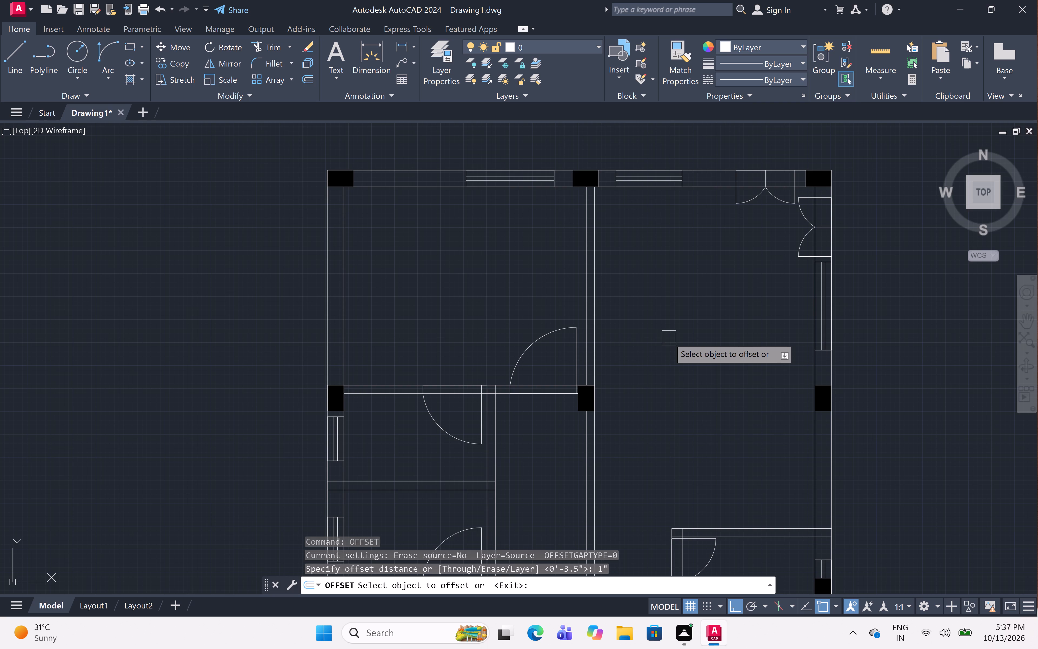
{"action": "scroll", "coordinate": [562, 339], "scroll_direction": "up", "scroll_amount": 2}
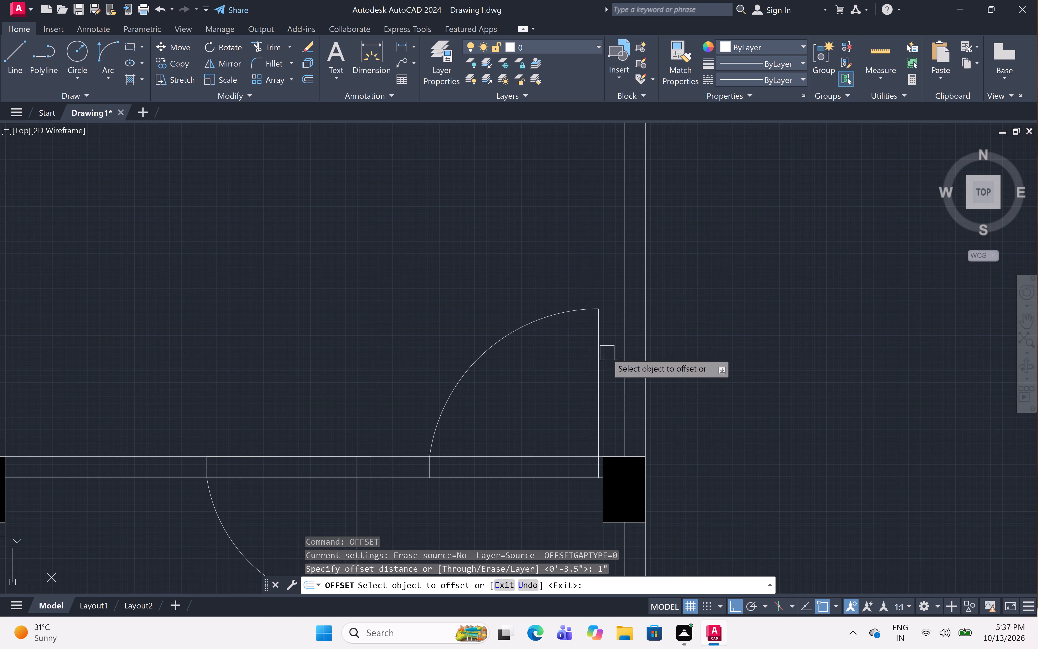
{"action": "left_click", "coordinate": [594, 345]}
{"action": "left_click", "coordinate": [530, 347]}
Offset the door leaf lines of the two small west rooms 1" toward their swing arcs.
{"action": "scroll", "coordinate": [560, 295], "scroll_direction": "down", "scroll_amount": 3}
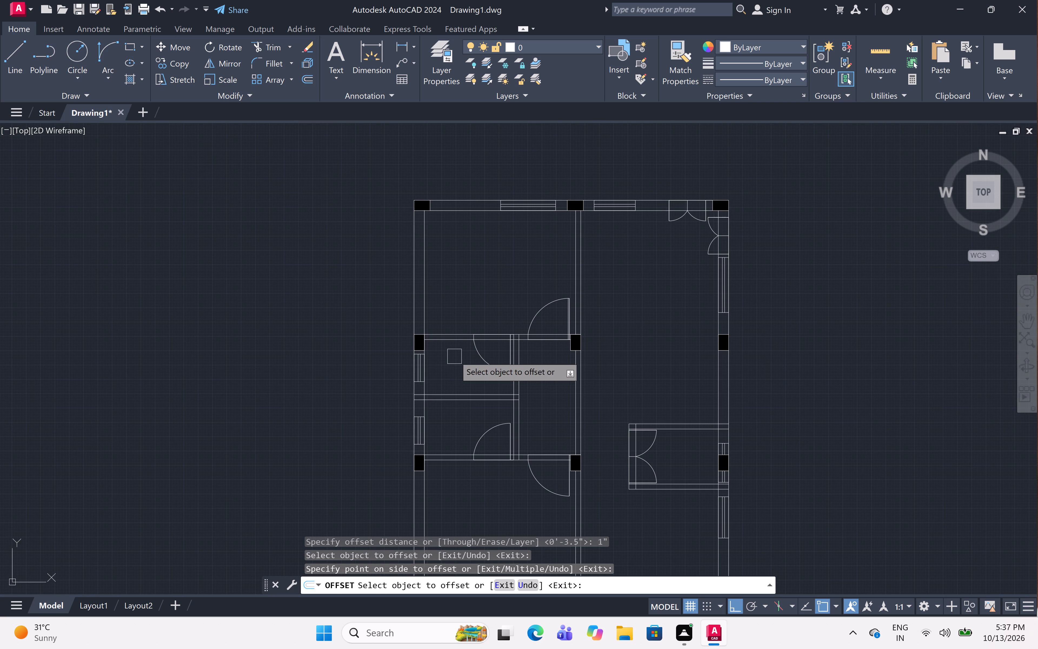
{"action": "scroll", "coordinate": [506, 358], "scroll_direction": "up", "scroll_amount": 3}
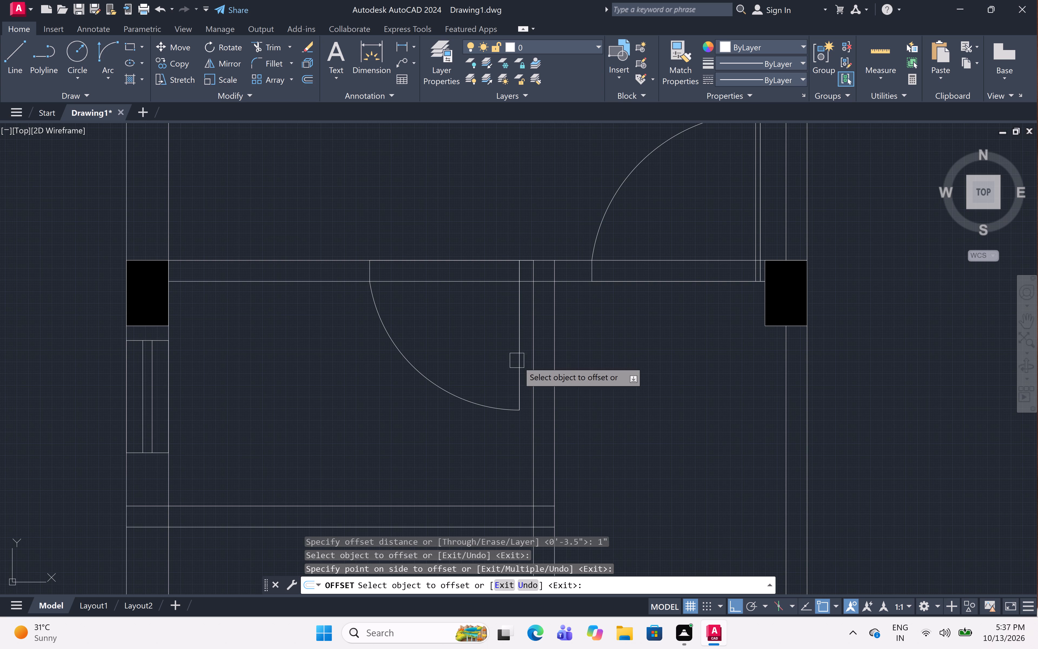
{"action": "left_click", "coordinate": [518, 361]}
{"action": "left_click", "coordinate": [503, 361]}
{"action": "scroll", "coordinate": [524, 313], "scroll_direction": "down", "scroll_amount": 3}
{"action": "scroll", "coordinate": [517, 428], "scroll_direction": "up", "scroll_amount": 2}
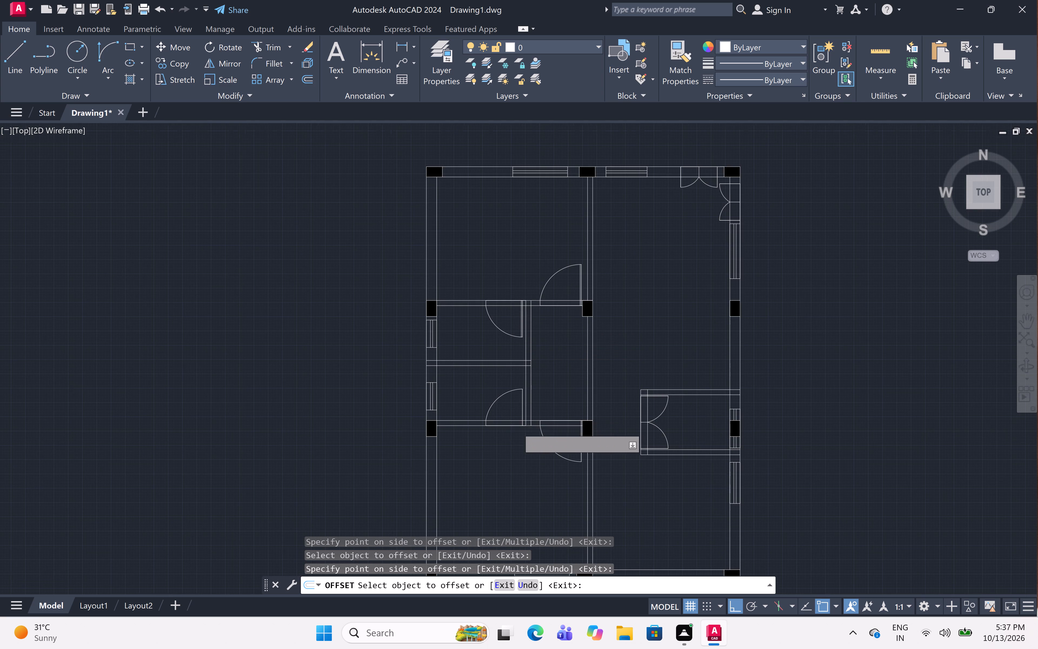
{"action": "scroll", "coordinate": [517, 428], "scroll_direction": "up", "scroll_amount": 1}
{"action": "left_click", "coordinate": [538, 353]}
{"action": "left_click", "coordinate": [439, 359]}
Offset the southwest room's door leaf line 1" toward its swing arc.
{"action": "scroll", "coordinate": [466, 338], "scroll_direction": "down", "scroll_amount": 4}
{"action": "scroll", "coordinate": [510, 366], "scroll_direction": "up", "scroll_amount": 4}
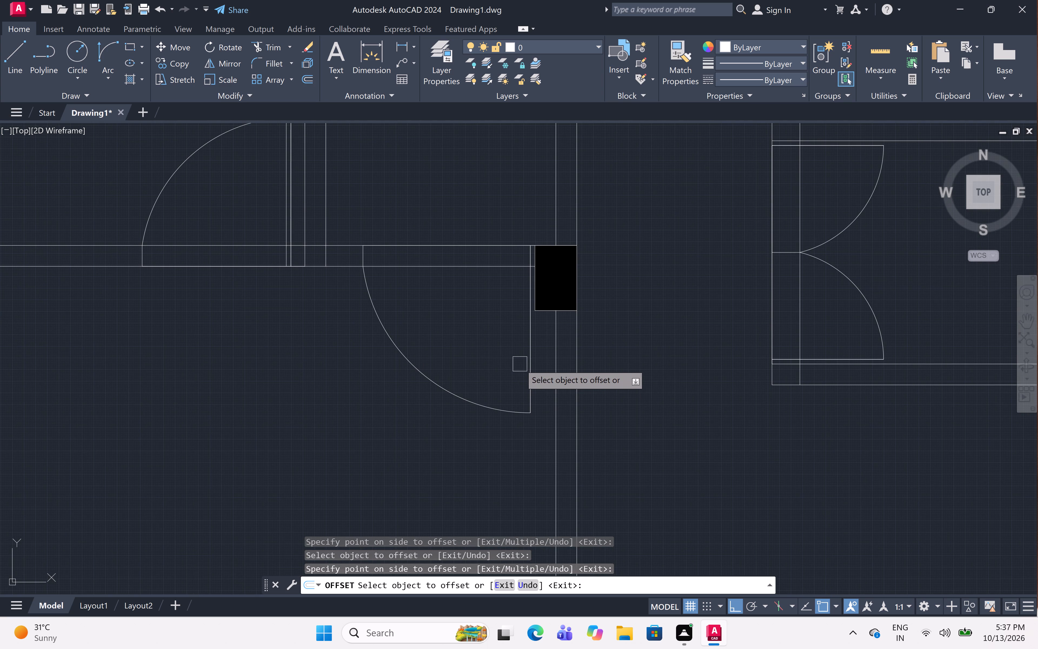
{"action": "left_click", "coordinate": [531, 372]}
{"action": "left_click", "coordinate": [477, 372]}
Offset both leaf lines of the small east room's double door 1" inward, toward the opening's centre.
{"action": "scroll", "coordinate": [480, 357], "scroll_direction": "down", "scroll_amount": 4}
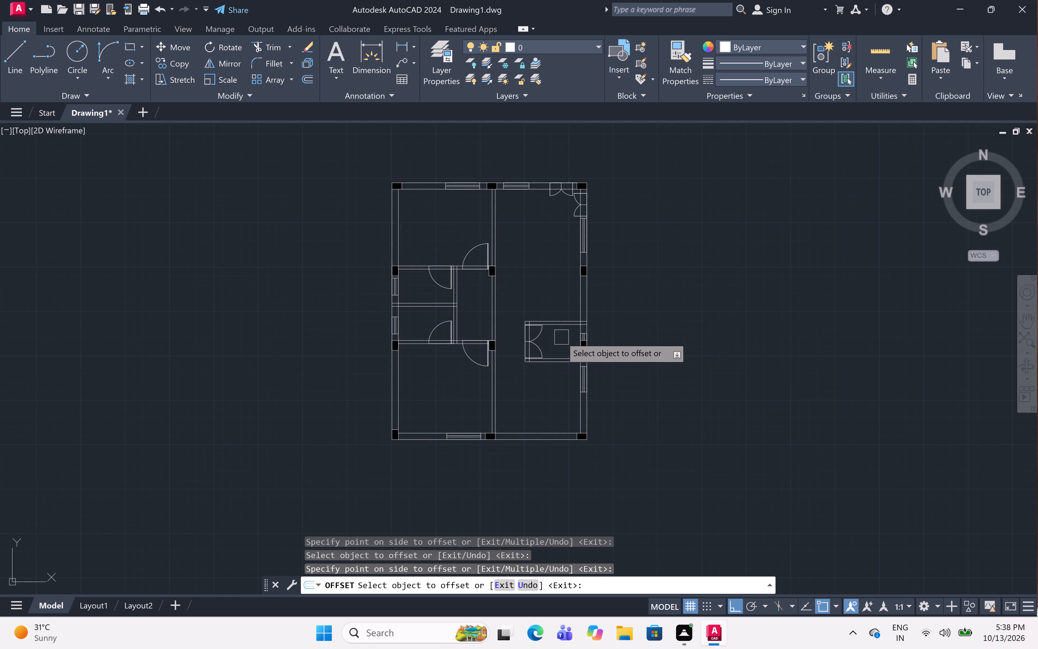
{"action": "scroll", "coordinate": [533, 329], "scroll_direction": "up", "scroll_amount": 6}
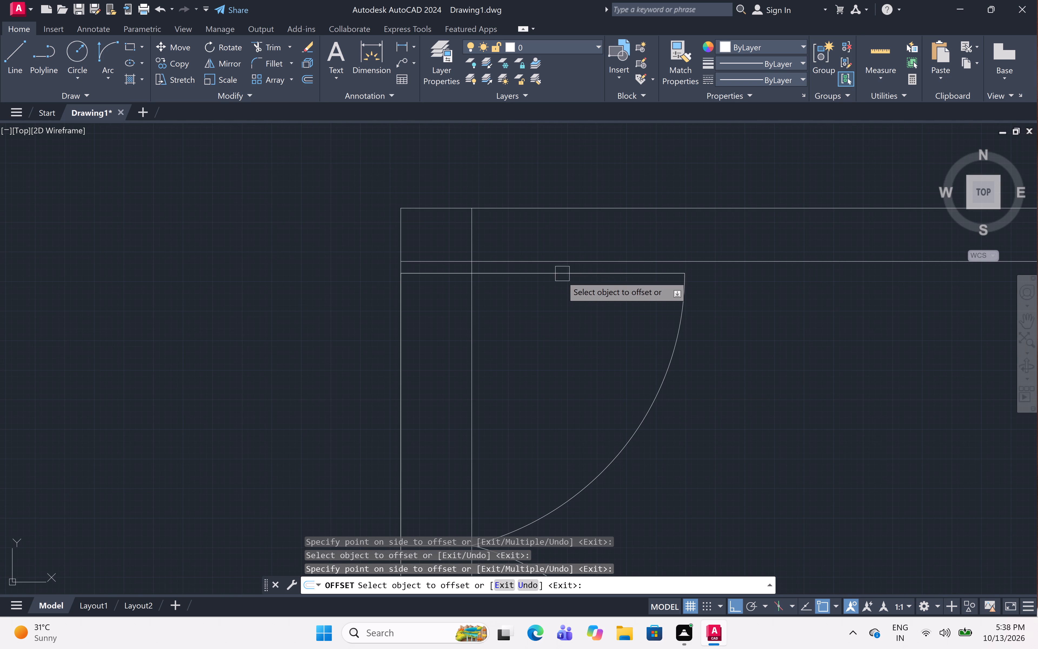
{"action": "left_click", "coordinate": [560, 278]}
{"action": "left_click", "coordinate": [548, 330]}
{"action": "scroll", "coordinate": [595, 259], "scroll_direction": "down", "scroll_amount": 6}
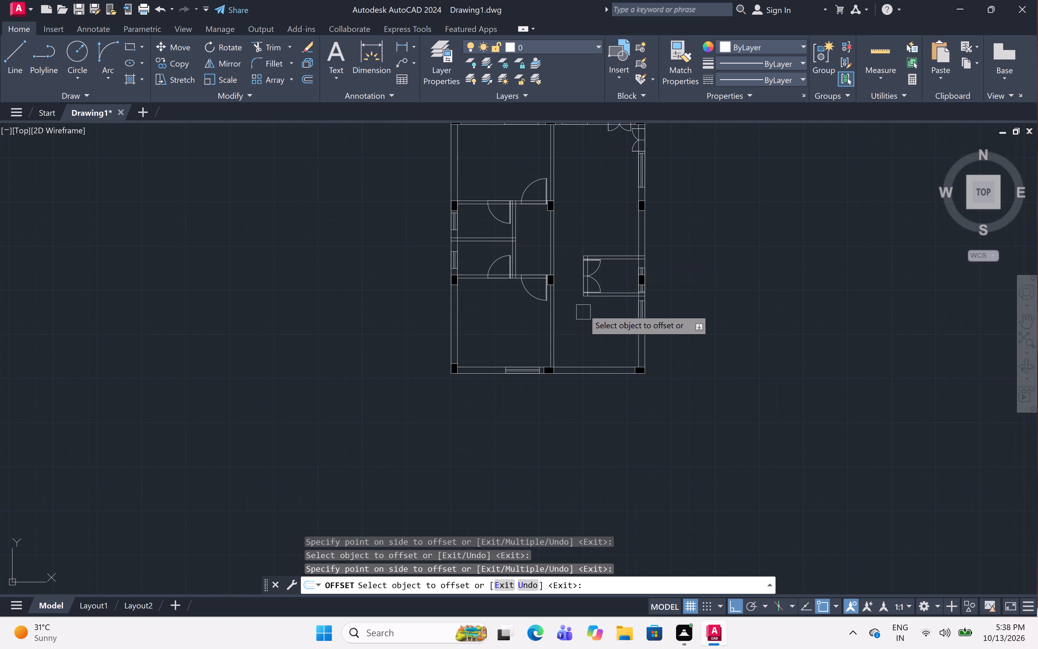
{"action": "scroll", "coordinate": [589, 289], "scroll_direction": "up", "scroll_amount": 5}
{"action": "left_click", "coordinate": [600, 314]}
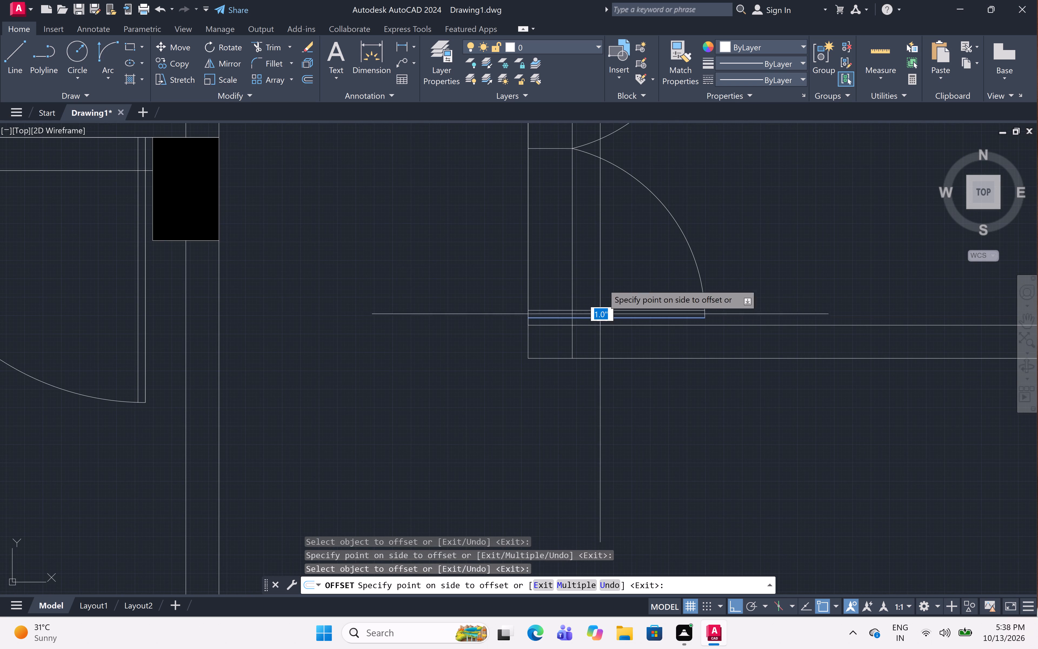
{"action": "left_click", "coordinate": [604, 279]}
Offset both leaf lines of the east wall's double door near the northeast corner 1" toward the opening's centre.
{"action": "scroll", "coordinate": [604, 279], "scroll_direction": "down", "scroll_amount": 3}
{"action": "middle_click_drag", "start_coordinate": [667, 223], "coordinate": [621, 436]}
{"action": "scroll", "coordinate": [624, 420], "scroll_direction": "down", "scroll_amount": 1}
{"action": "scroll", "coordinate": [627, 322], "scroll_direction": "down", "scroll_amount": 2}
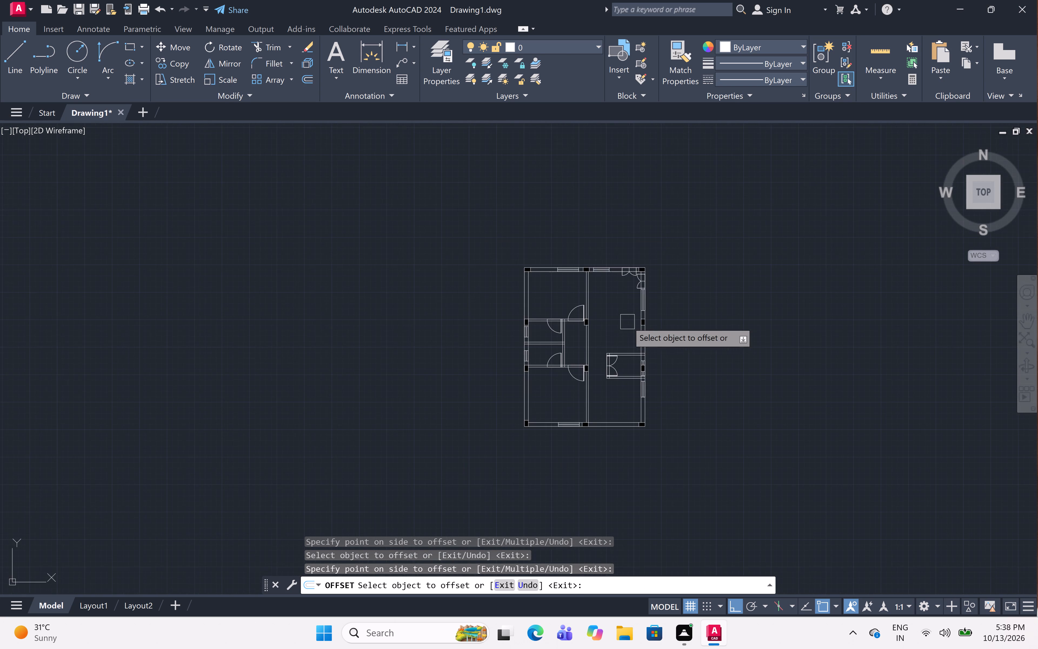
{"action": "middle_click_drag", "start_coordinate": [628, 325], "coordinate": [632, 359]}
{"action": "scroll", "coordinate": [634, 307], "scroll_direction": "up", "scroll_amount": 6}
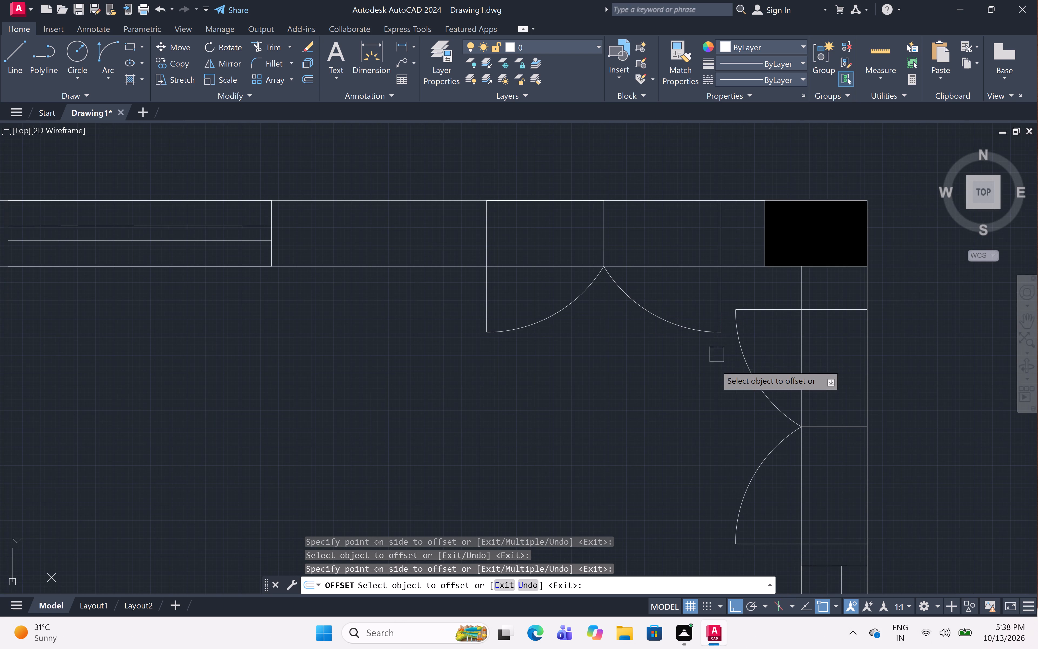
{"action": "scroll", "coordinate": [715, 368], "scroll_direction": "up", "scroll_amount": 1}
{"action": "middle_click_drag", "start_coordinate": [715, 368], "coordinate": [662, 306]}
{"action": "left_click", "coordinate": [751, 211]}
{"action": "left_click", "coordinate": [745, 270]}
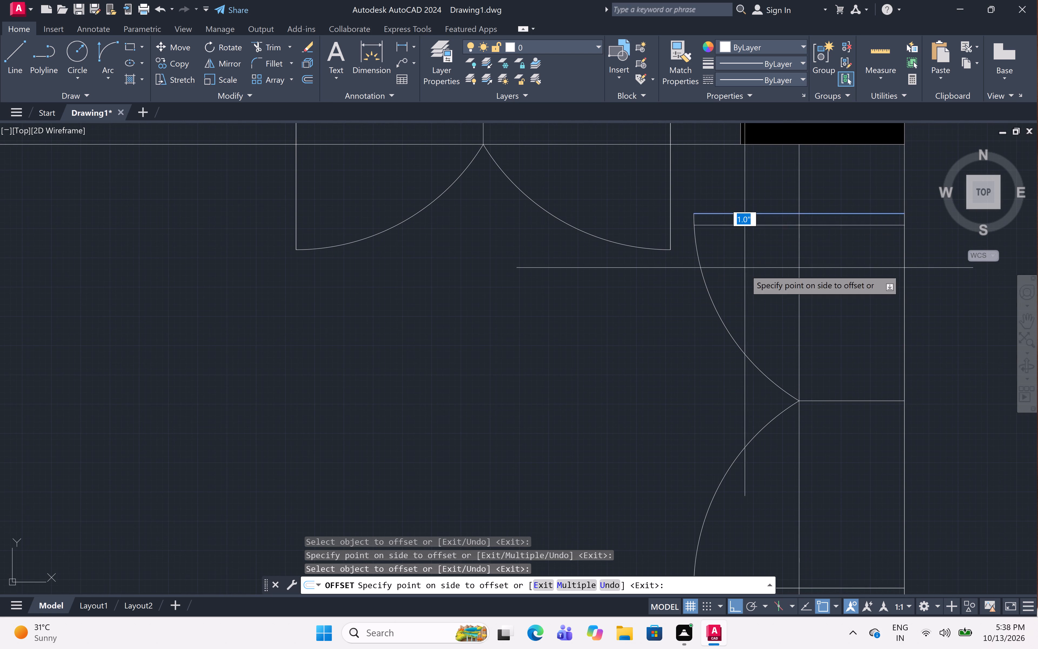
{"action": "scroll", "coordinate": [716, 180], "scroll_direction": "down", "scroll_amount": 3}
{"action": "scroll", "coordinate": [725, 270], "scroll_direction": "up", "scroll_amount": 2}
{"action": "left_click", "coordinate": [732, 297]}
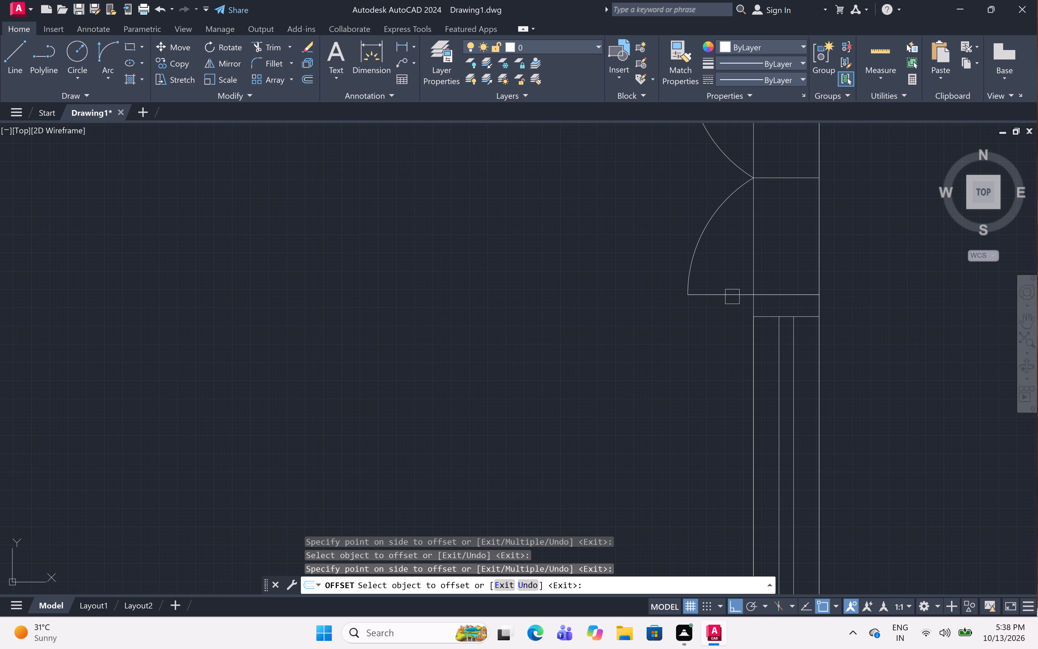
{"action": "left_click", "coordinate": [727, 253]}
Offset both leaf lines of the north wall's double door near the northeast corner 1" toward the opening's centre.
{"action": "scroll", "coordinate": [505, 269], "scroll_direction": "down", "scroll_amount": 2}
{"action": "middle_click_drag", "start_coordinate": [505, 270], "coordinate": [513, 375]}
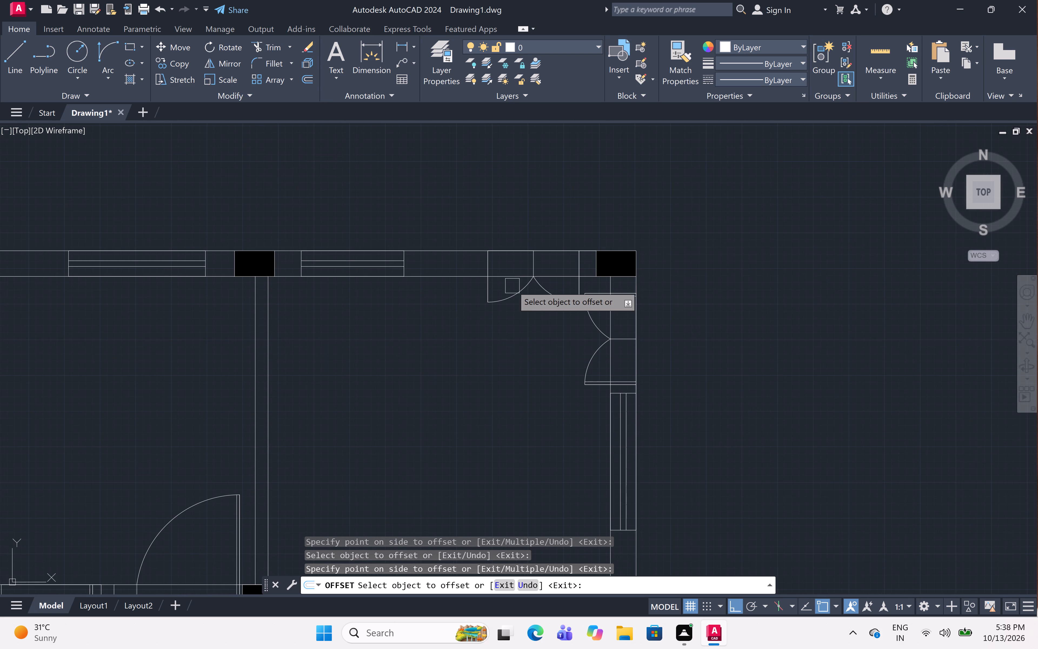
{"action": "scroll", "coordinate": [524, 258], "scroll_direction": "up", "scroll_amount": 3}
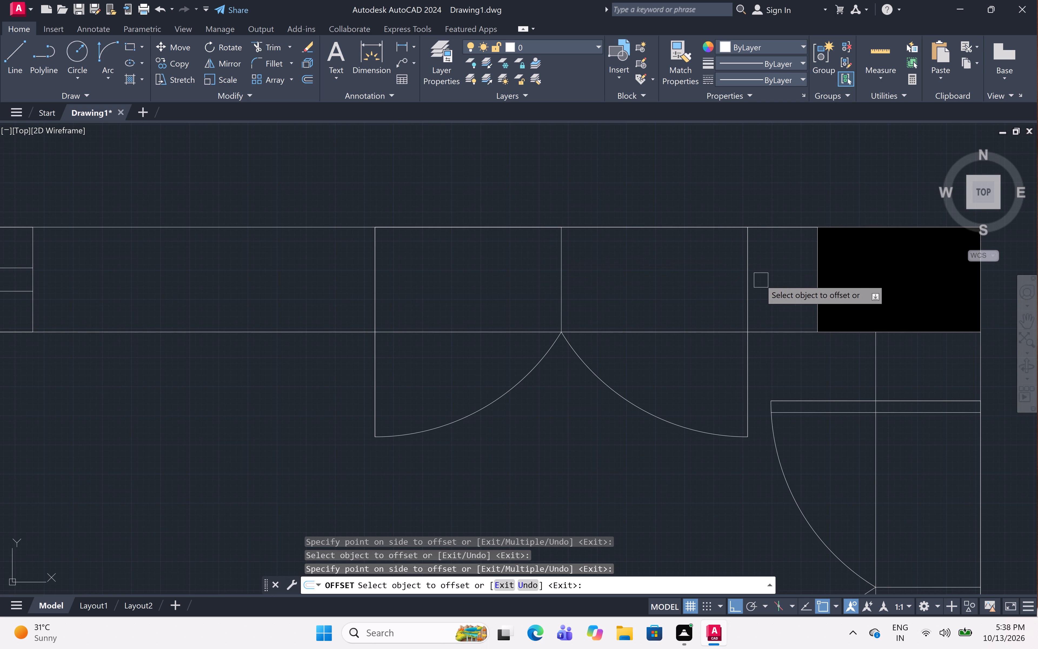
{"action": "left_click", "coordinate": [750, 271]}
{"action": "left_click", "coordinate": [636, 292]}
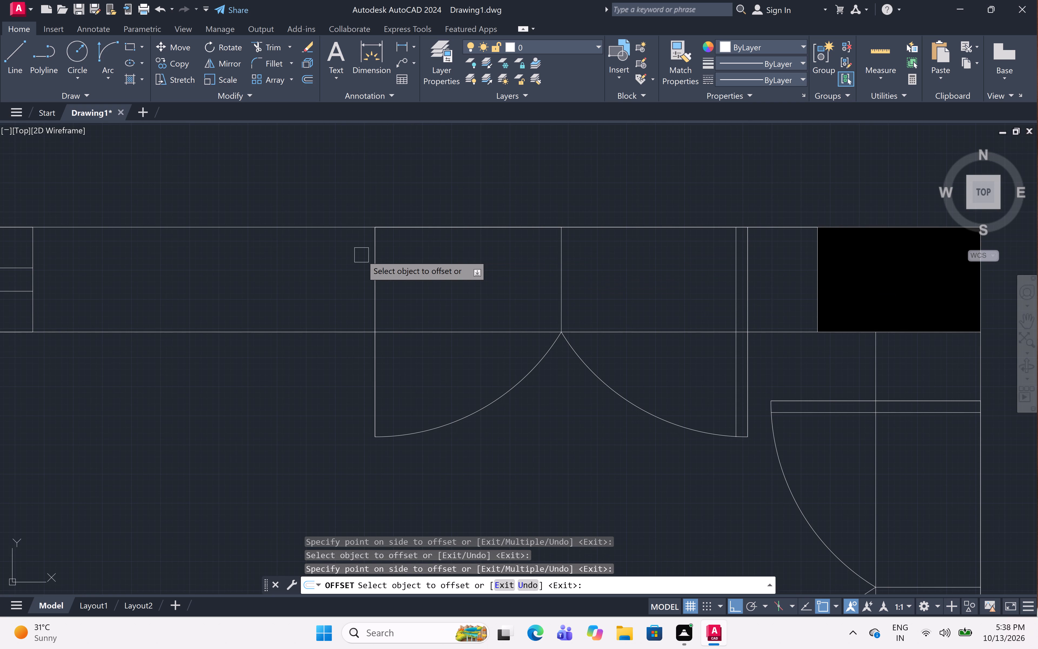
{"action": "left_click", "coordinate": [371, 259]}
{"action": "left_click", "coordinate": [502, 281]}
{"action": "scroll", "coordinate": [505, 261], "scroll_direction": "down", "scroll_amount": 2}
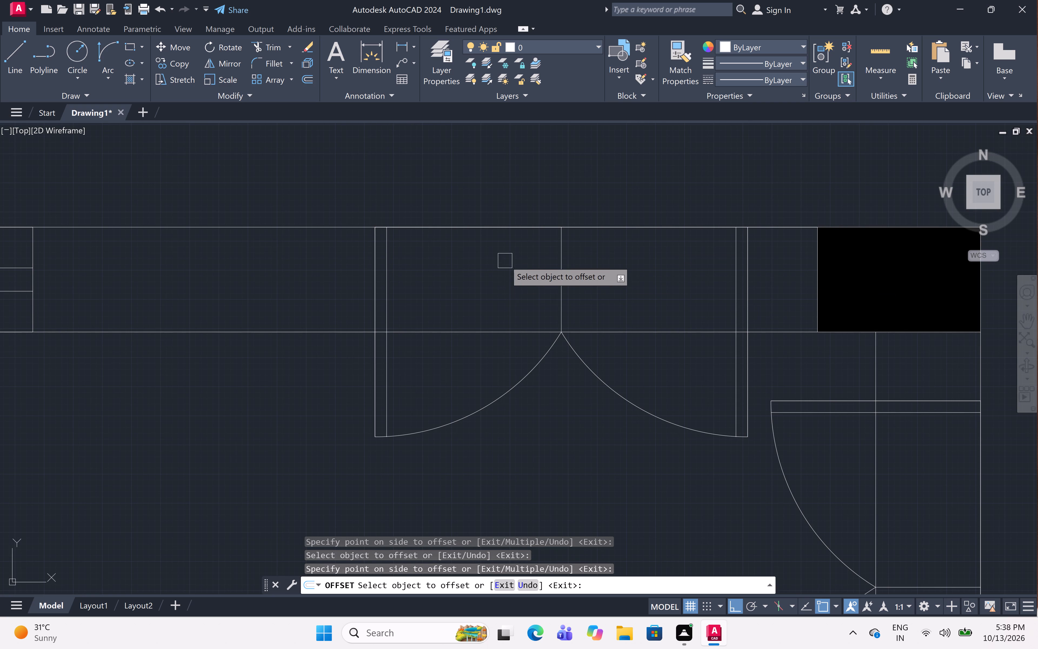
{"action": "scroll", "coordinate": [505, 261], "scroll_direction": "down", "scroll_amount": 3}
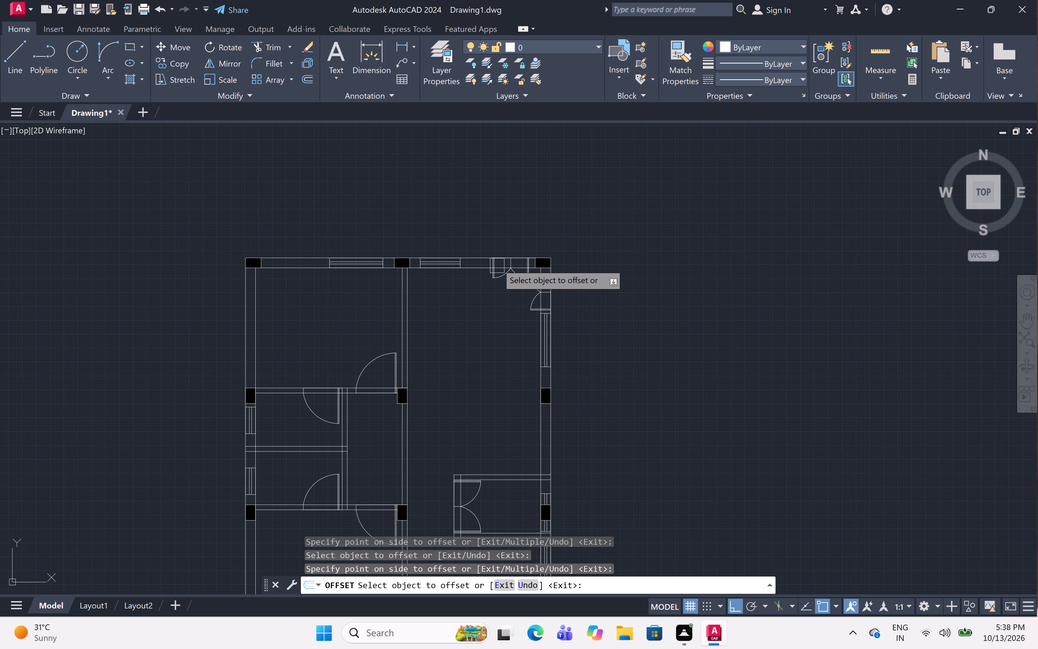
{"action": "scroll", "coordinate": [498, 264], "scroll_direction": "up", "scroll_amount": 4}
{"action": "left_click", "coordinate": [499, 310]}
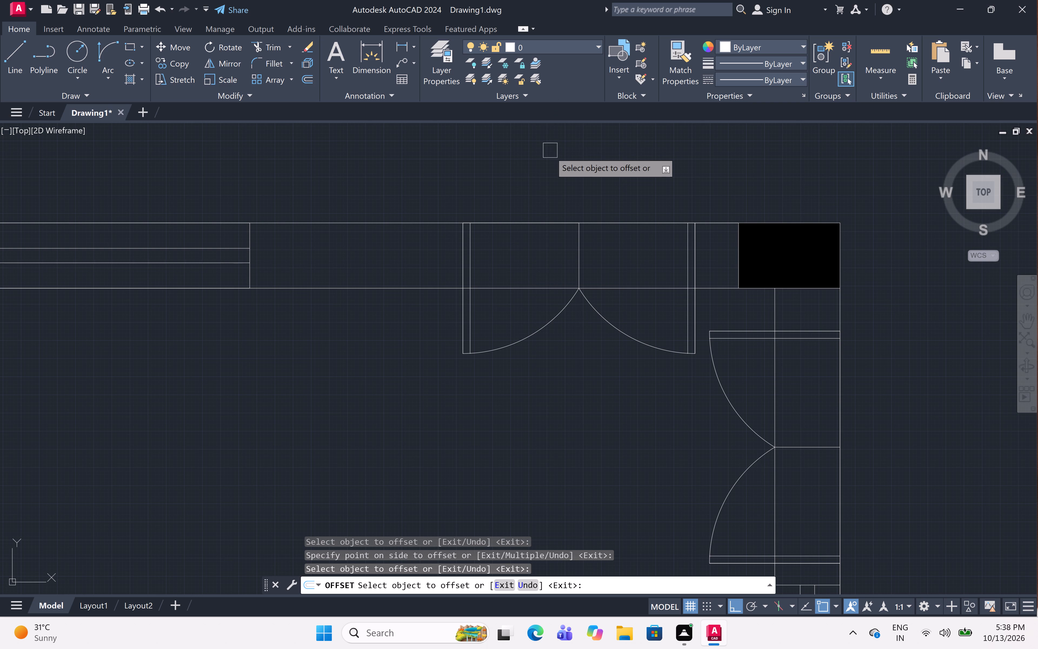
{"action": "key", "text": "Escape"}
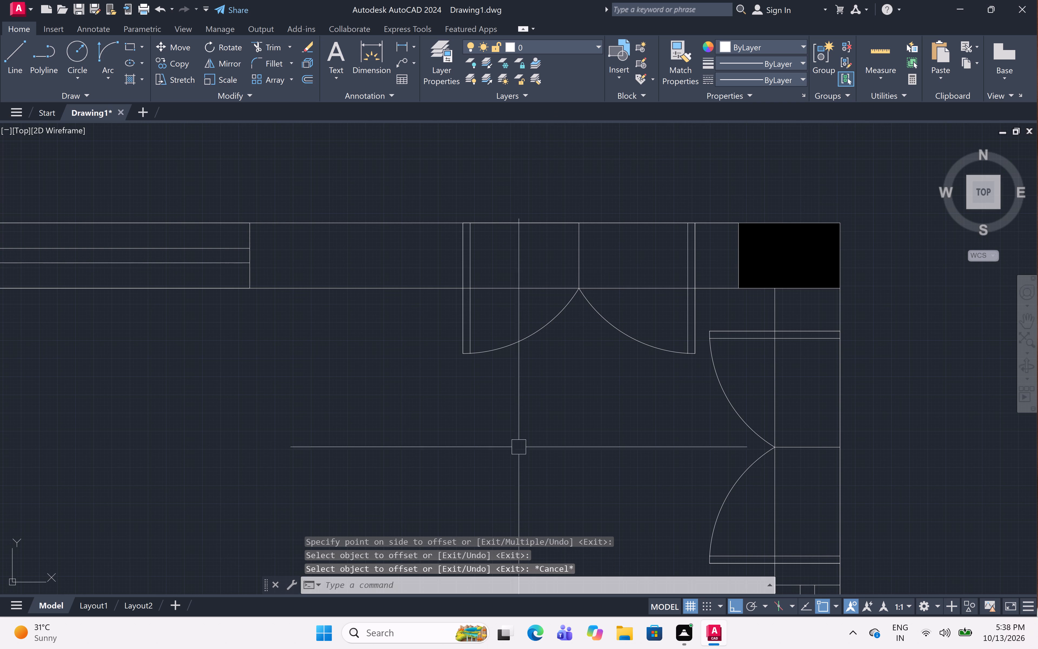
Trim the inner and outer wall lines crossing both halves of the north wall's double door opening.
{"action": "type", "text": "tr"}
{"action": "key", "text": "space"}
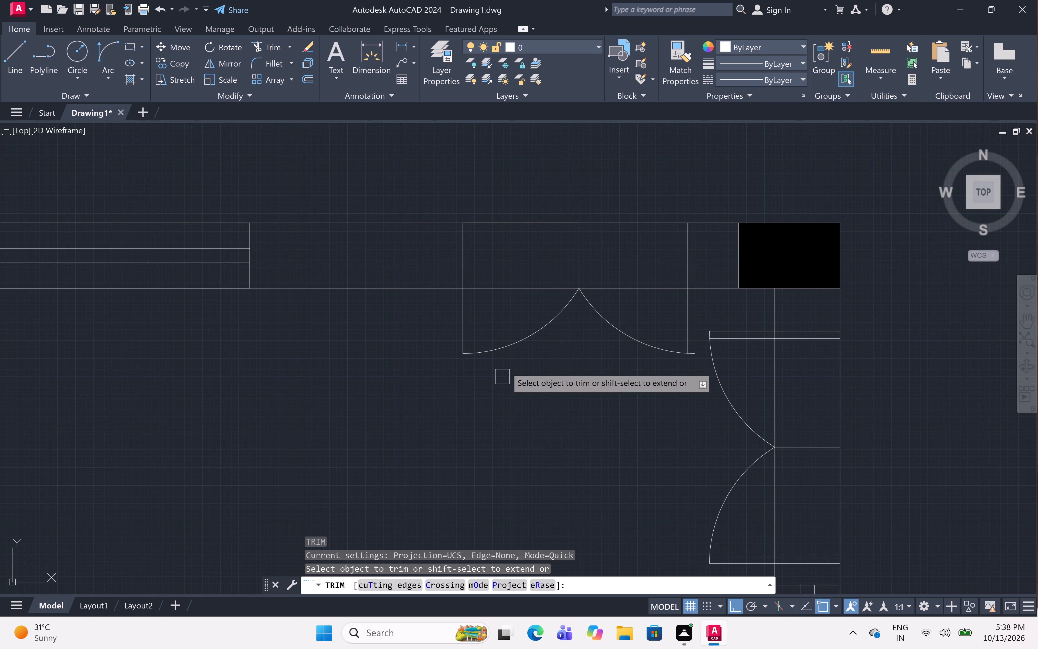
{"action": "left_click", "coordinate": [526, 313]}
{"action": "left_click", "coordinate": [549, 202]}
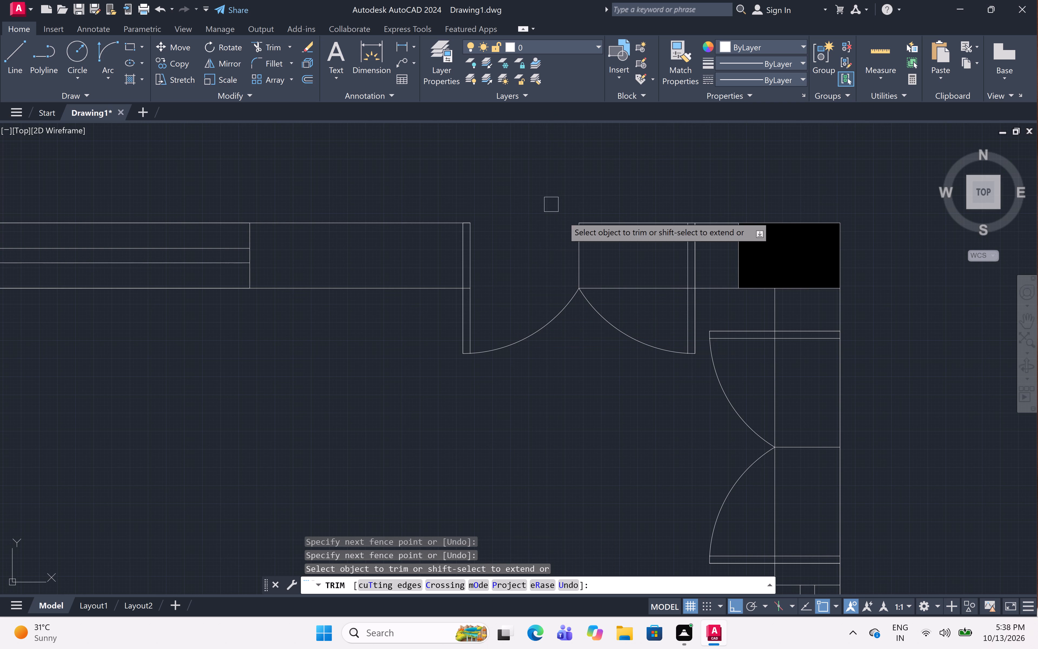
{"action": "left_click", "coordinate": [619, 292]}
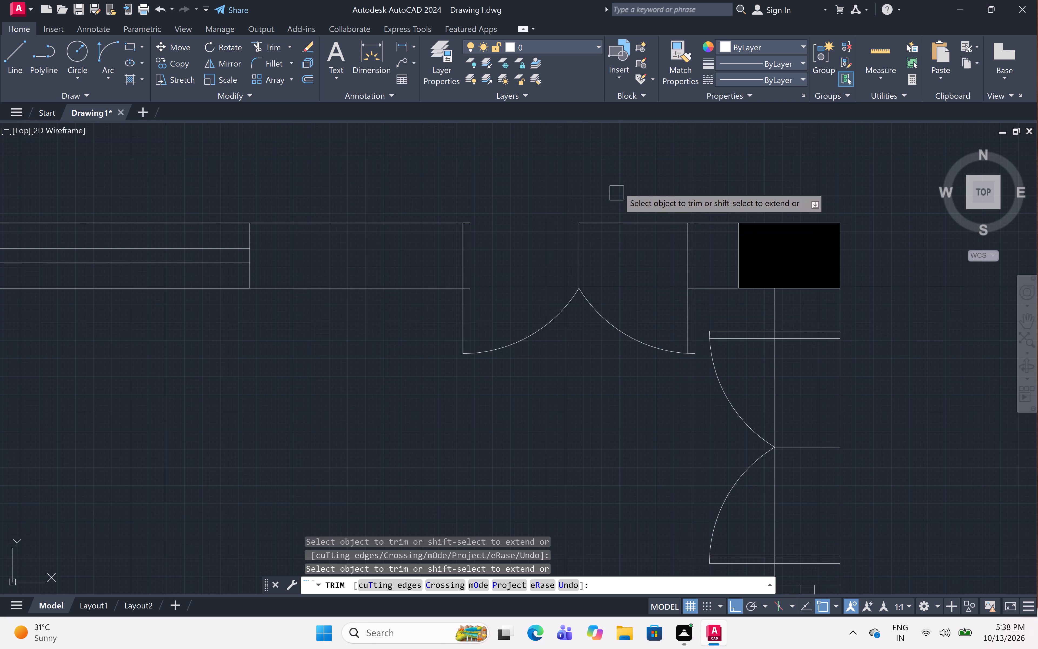
{"action": "left_click", "coordinate": [618, 187]}
{"action": "left_click", "coordinate": [611, 230]}
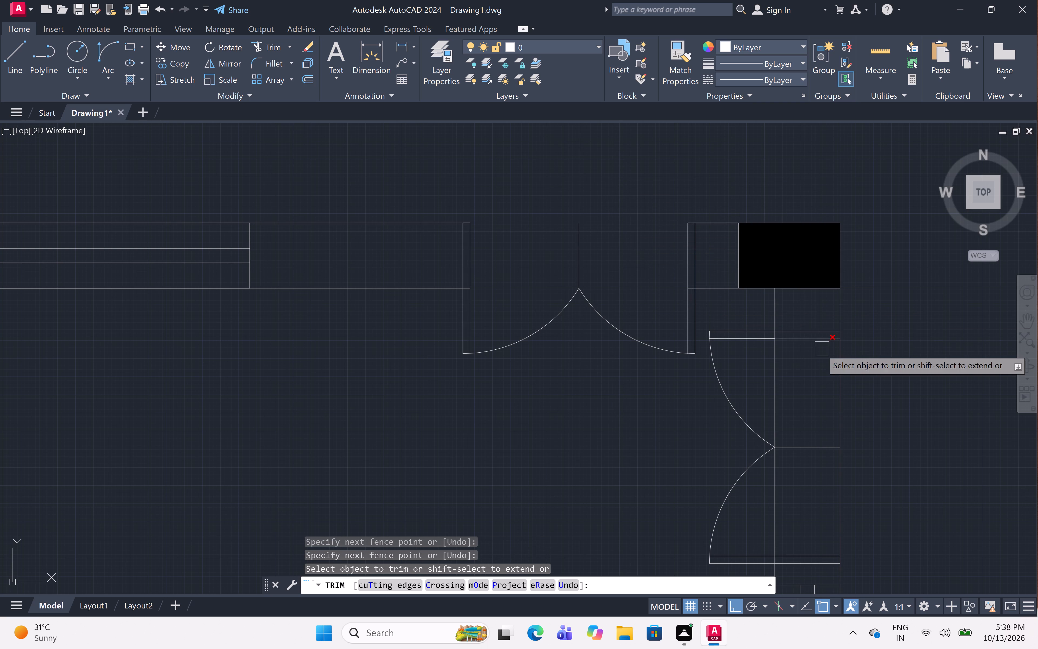
Trim the wall lines across the east wall's double door opening, including the inner wall line stubs inside both leaves.
{"action": "left_click", "coordinate": [756, 385]}
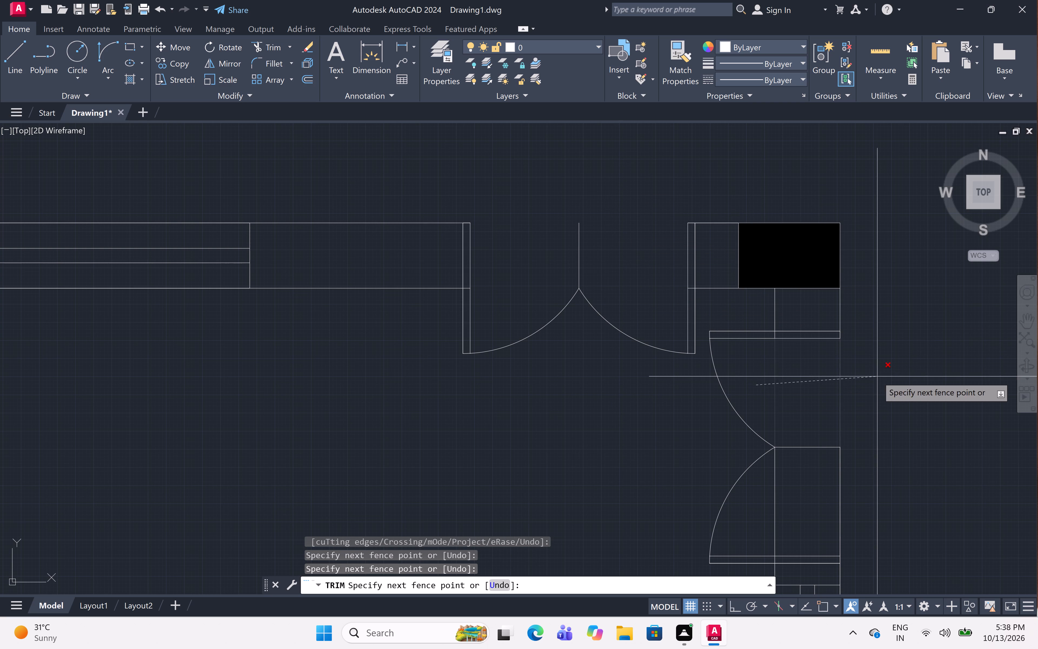
{"action": "left_click", "coordinate": [877, 376]}
{"action": "left_click", "coordinate": [743, 525]}
{"action": "left_click", "coordinate": [966, 512]}
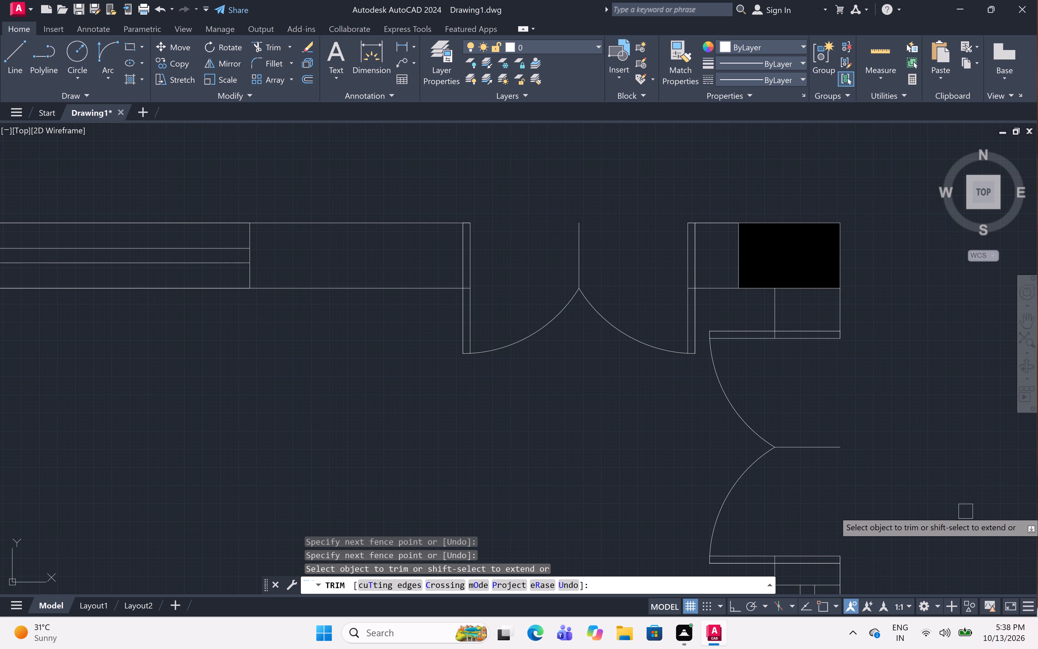
{"action": "scroll", "coordinate": [766, 334], "scroll_direction": "up", "scroll_amount": 4}
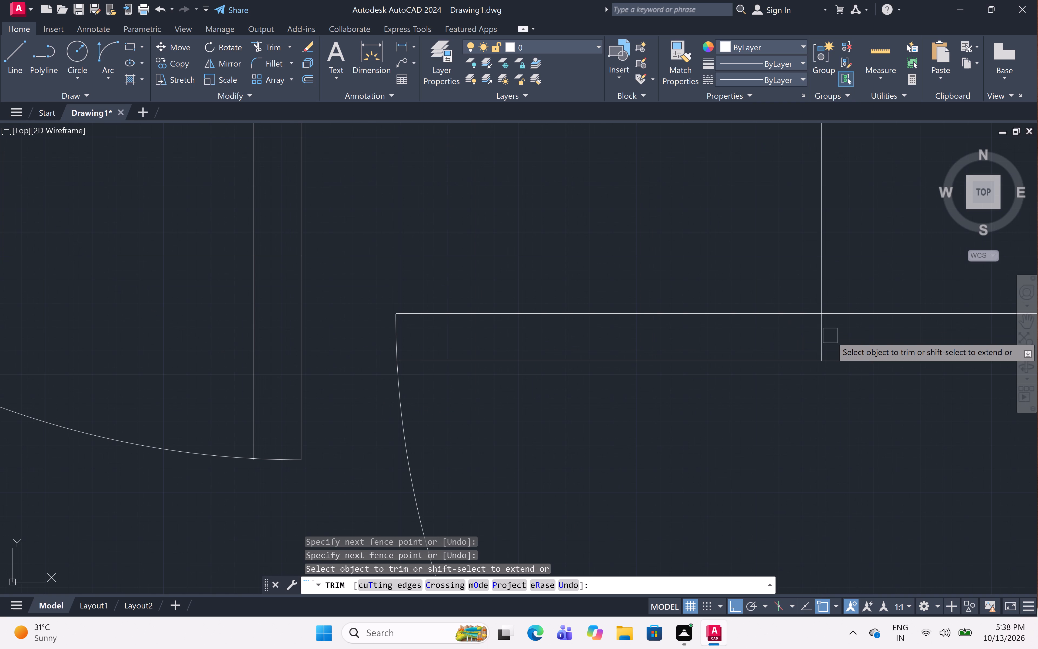
{"action": "left_click", "coordinate": [822, 339]}
{"action": "scroll", "coordinate": [782, 278], "scroll_direction": "down", "scroll_amount": 6}
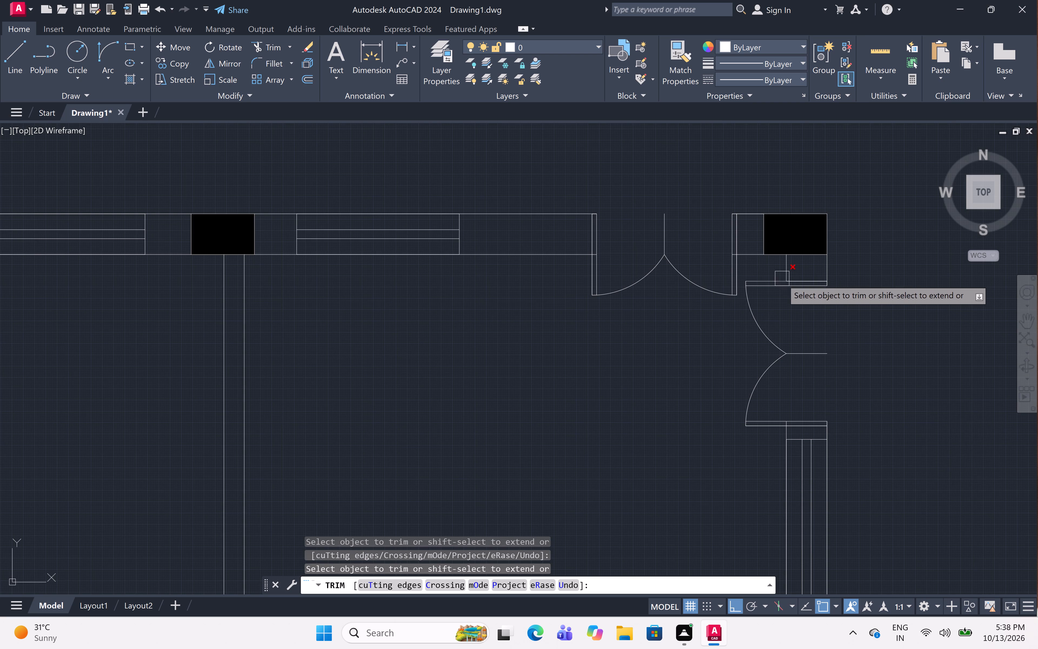
{"action": "scroll", "coordinate": [789, 428], "scroll_direction": "up", "scroll_amount": 7}
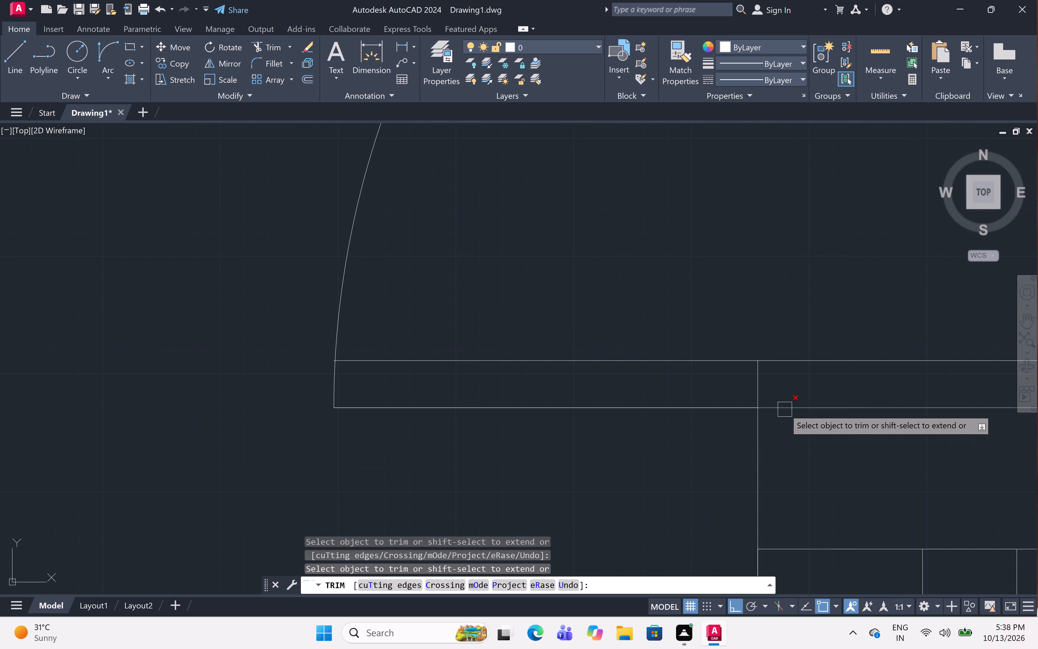
{"action": "left_click", "coordinate": [756, 387]}
{"action": "scroll", "coordinate": [748, 384], "scroll_direction": "down", "scroll_amount": 3}
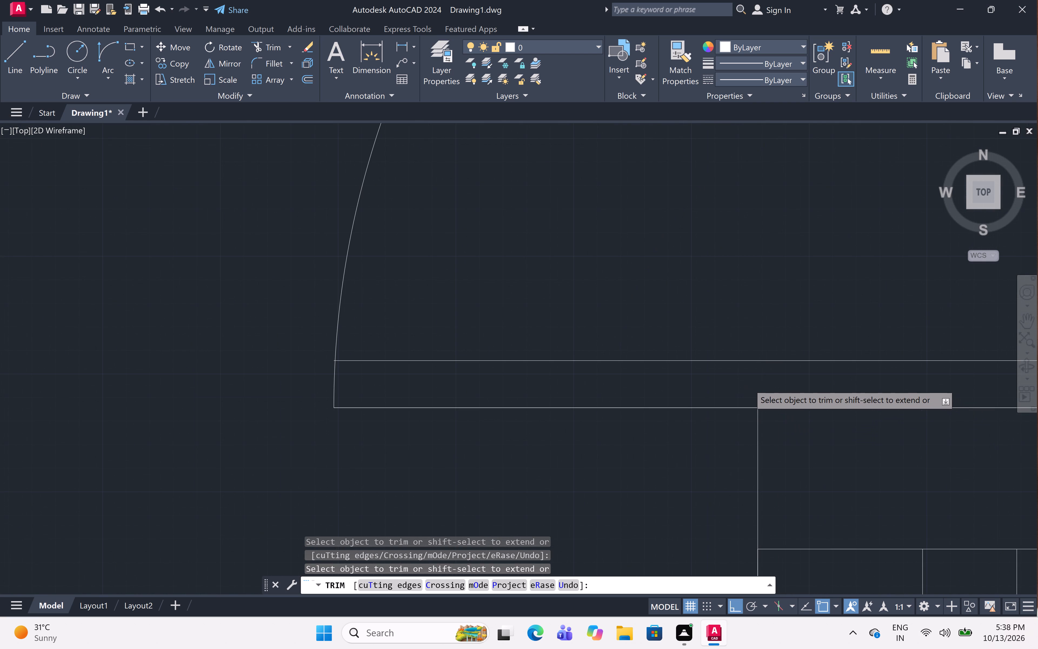
Trim the inner wall line stubs between the paired leaf lines of the north wall's double door.
{"action": "scroll", "coordinate": [748, 384], "scroll_direction": "down", "scroll_amount": 4}
{"action": "scroll", "coordinate": [727, 313], "scroll_direction": "up", "scroll_amount": 7}
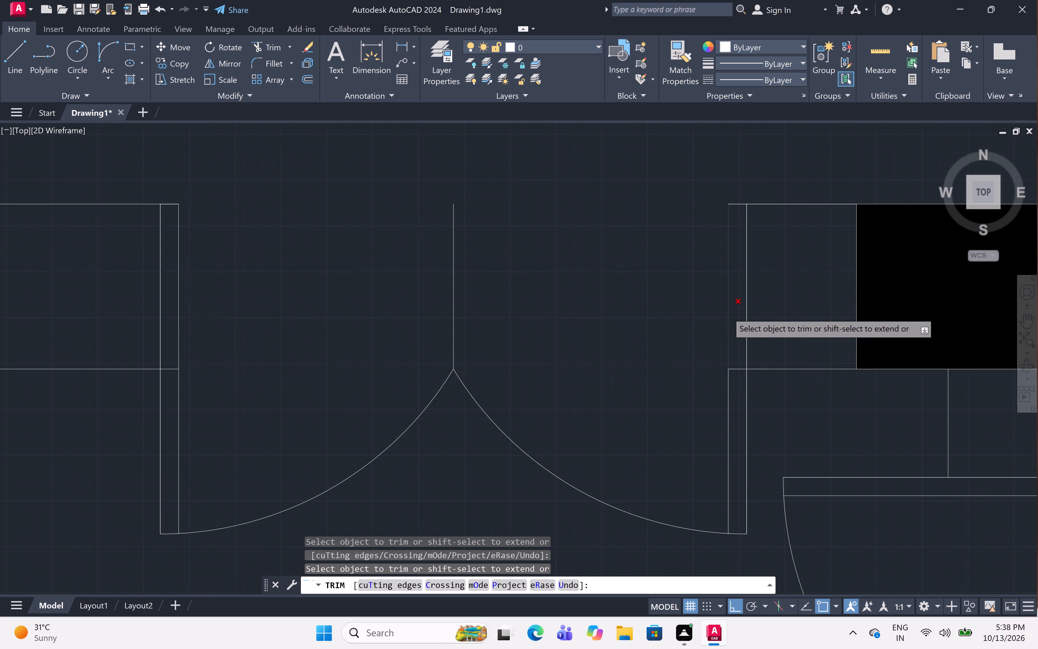
{"action": "left_click", "coordinate": [743, 401]}
{"action": "scroll", "coordinate": [787, 334], "scroll_direction": "down", "scroll_amount": 2}
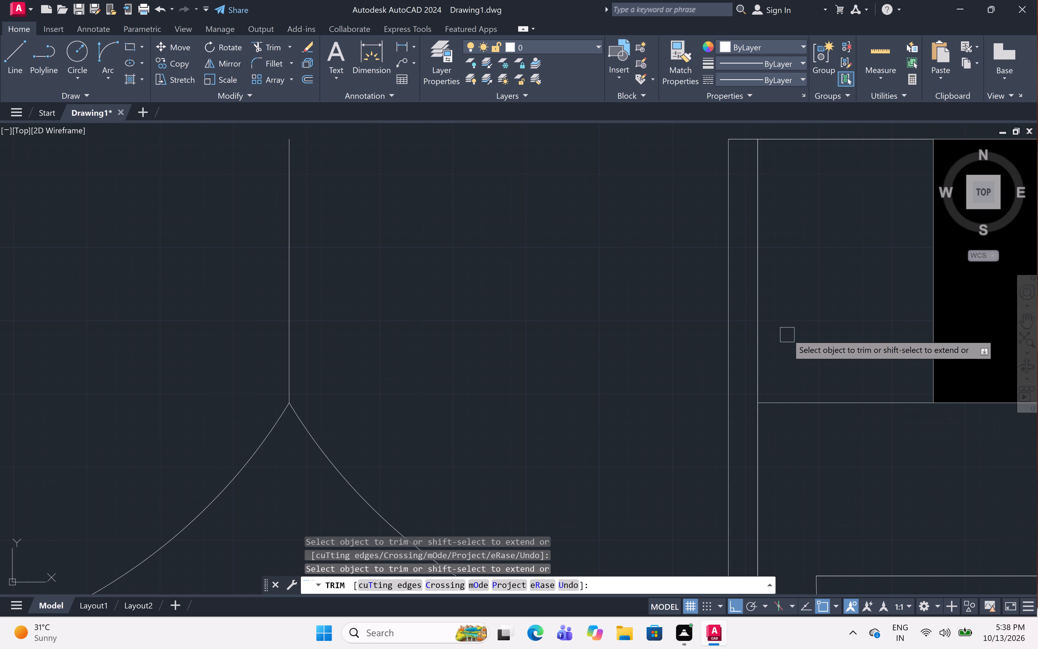
{"action": "scroll", "coordinate": [787, 334], "scroll_direction": "down", "scroll_amount": 4}
{"action": "scroll", "coordinate": [697, 339], "scroll_direction": "up", "scroll_amount": 6}
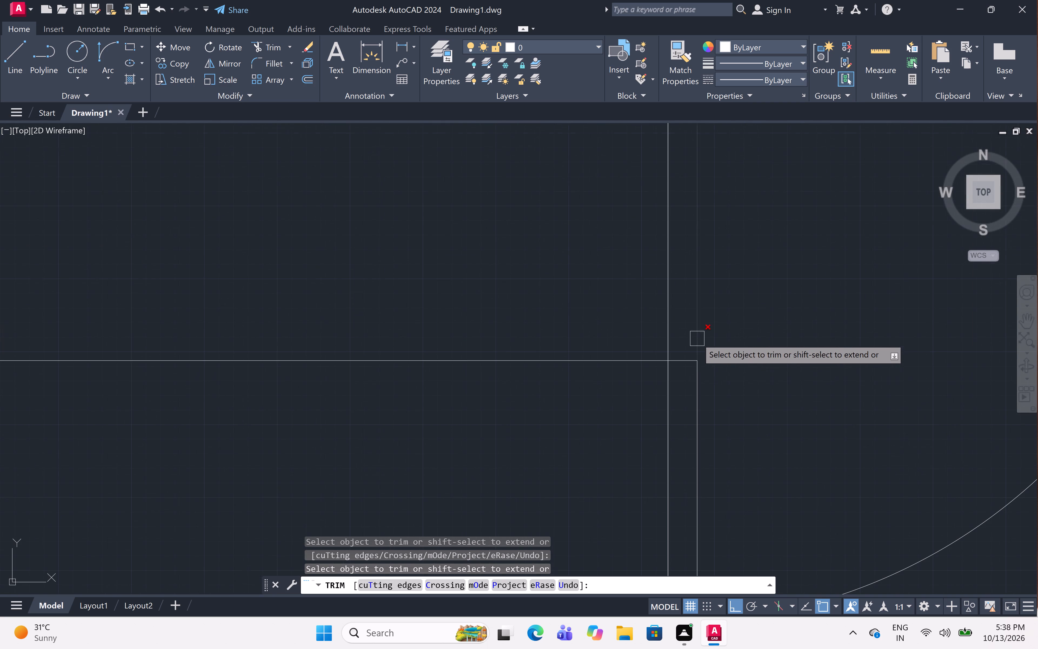
{"action": "left_click", "coordinate": [683, 366]}
Trim both wall lines across the two halves of the small east room's double door opening.
{"action": "scroll", "coordinate": [707, 329], "scroll_direction": "down", "scroll_amount": 7}
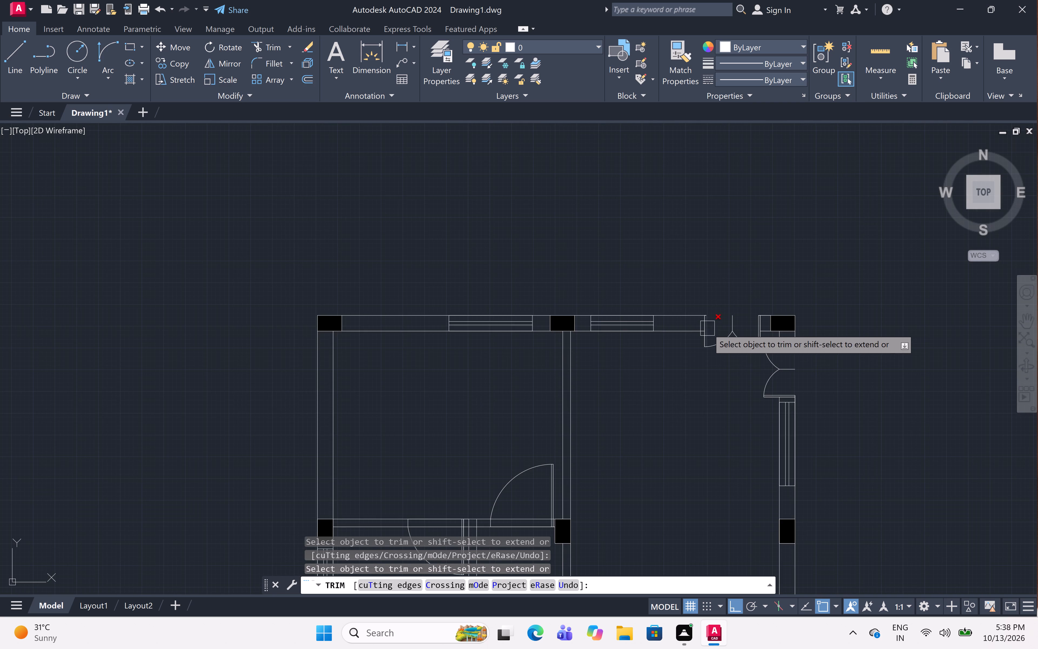
{"action": "scroll", "coordinate": [707, 328], "scroll_direction": "down", "scroll_amount": 1}
{"action": "scroll", "coordinate": [756, 399], "scroll_direction": "down", "scroll_amount": 1}
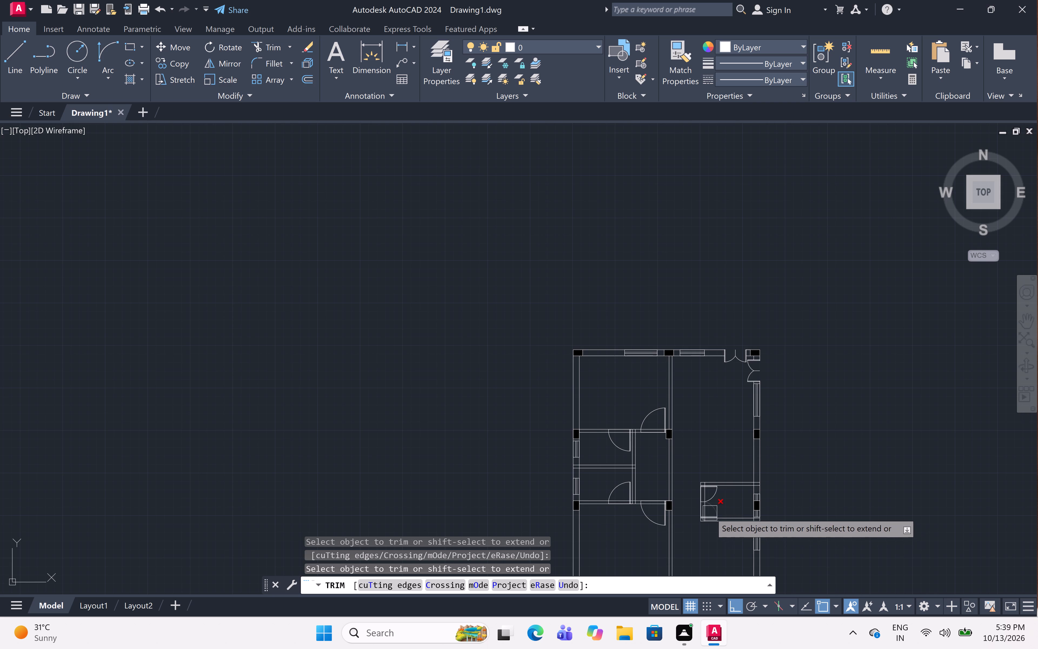
{"action": "scroll", "coordinate": [706, 512], "scroll_direction": "up", "scroll_amount": 5}
{"action": "left_click", "coordinate": [681, 452]}
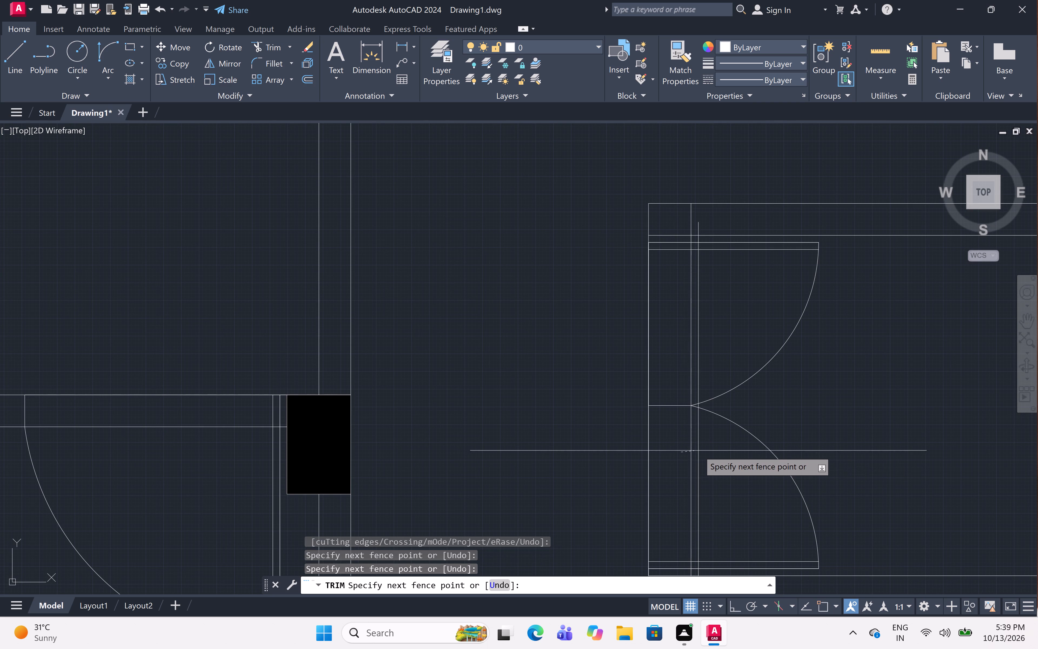
{"action": "left_click", "coordinate": [699, 449]}
{"action": "left_click", "coordinate": [676, 354]}
{"action": "left_click", "coordinate": [711, 345]}
{"action": "left_click", "coordinate": [674, 342]}
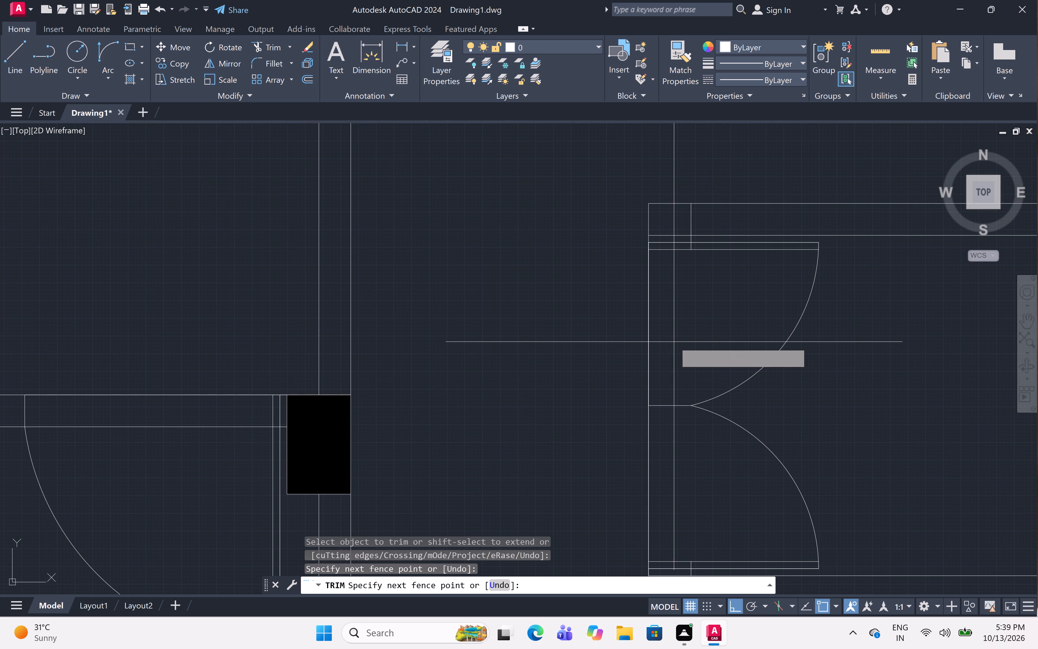
{"action": "left_click", "coordinate": [608, 349]}
{"action": "scroll", "coordinate": [654, 326], "scroll_direction": "down", "scroll_amount": 3}
{"action": "scroll", "coordinate": [652, 388], "scroll_direction": "up", "scroll_amount": 2}
{"action": "left_click", "coordinate": [674, 354]}
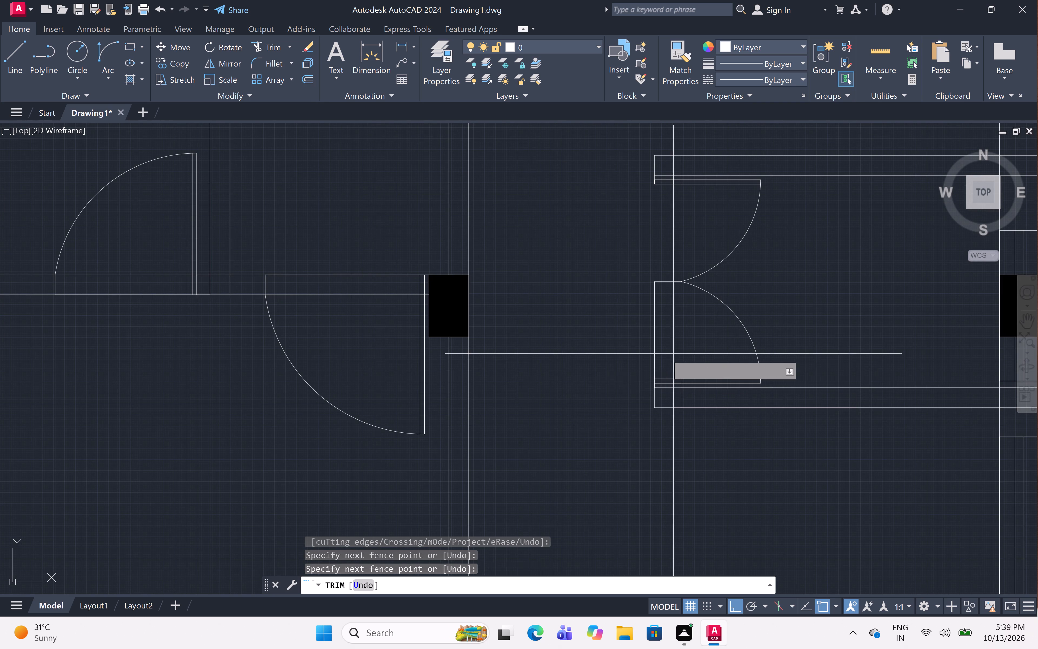
{"action": "left_click", "coordinate": [603, 365]}
Trim the wall line stubs between the paired leaf lines of the small east room's double door.
{"action": "scroll", "coordinate": [698, 392], "scroll_direction": "up", "scroll_amount": 1}
{"action": "scroll", "coordinate": [662, 374], "scroll_direction": "up", "scroll_amount": 5}
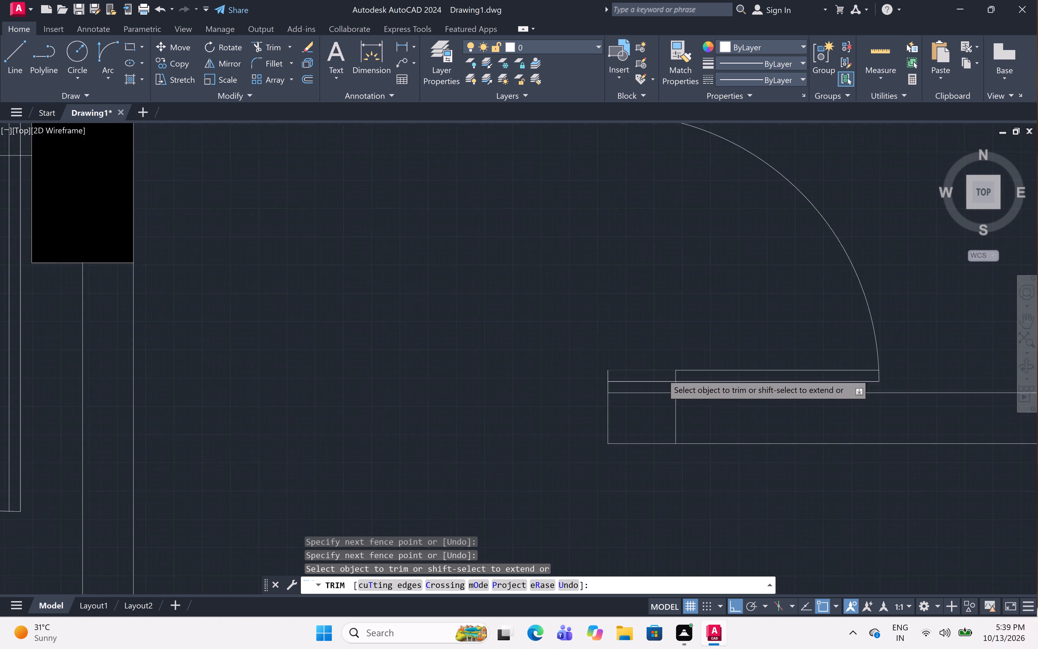
{"action": "left_click", "coordinate": [742, 393]}
{"action": "scroll", "coordinate": [742, 393], "scroll_direction": "down", "scroll_amount": 6}
{"action": "scroll", "coordinate": [738, 344], "scroll_direction": "down", "scroll_amount": 3}
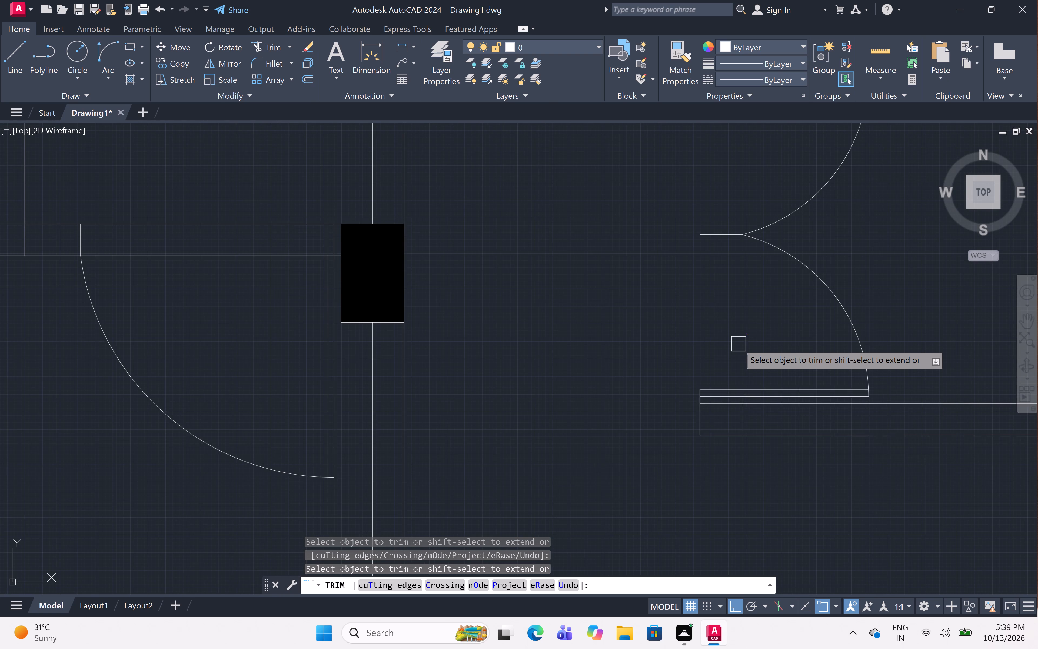
{"action": "scroll", "coordinate": [746, 239], "scroll_direction": "up", "scroll_amount": 6}
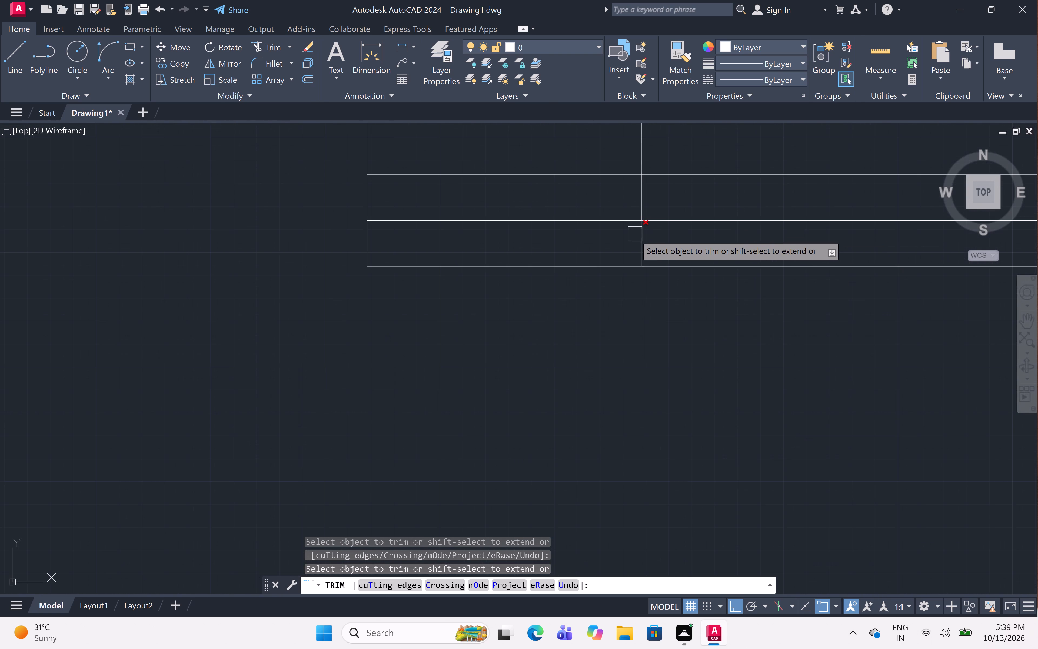
{"action": "left_click", "coordinate": [635, 235]}
Trim the two wall lines crossing the southwest room's door opening.
{"action": "scroll", "coordinate": [656, 237], "scroll_direction": "down", "scroll_amount": 10}
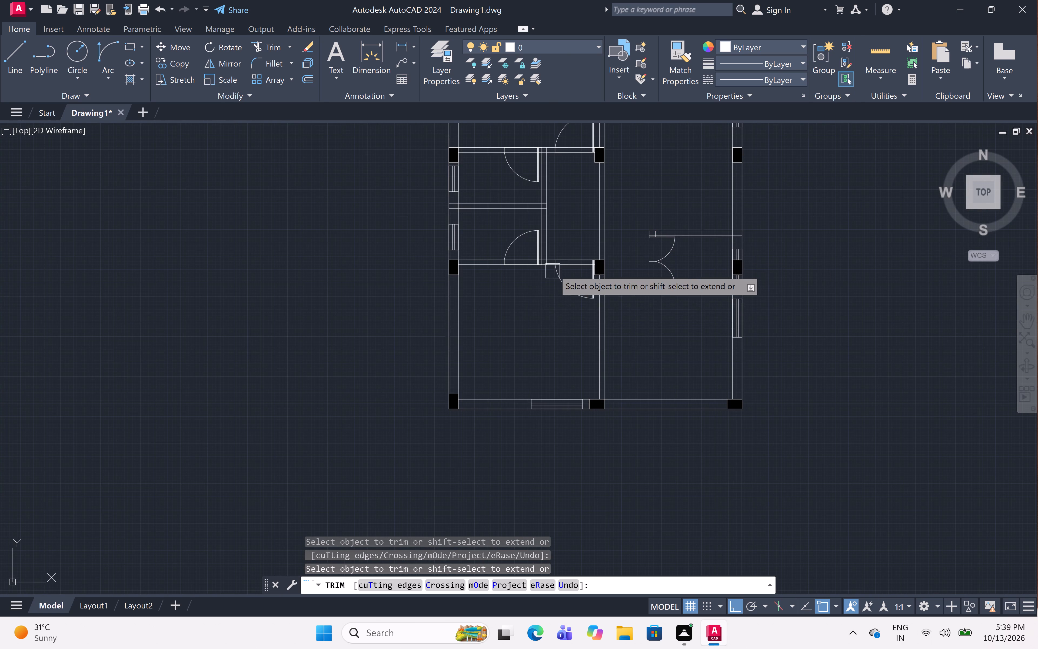
{"action": "scroll", "coordinate": [566, 261], "scroll_direction": "up", "scroll_amount": 3}
{"action": "left_click", "coordinate": [567, 290]}
{"action": "left_click", "coordinate": [583, 238]}
{"action": "scroll", "coordinate": [587, 235], "scroll_direction": "down", "scroll_amount": 2}
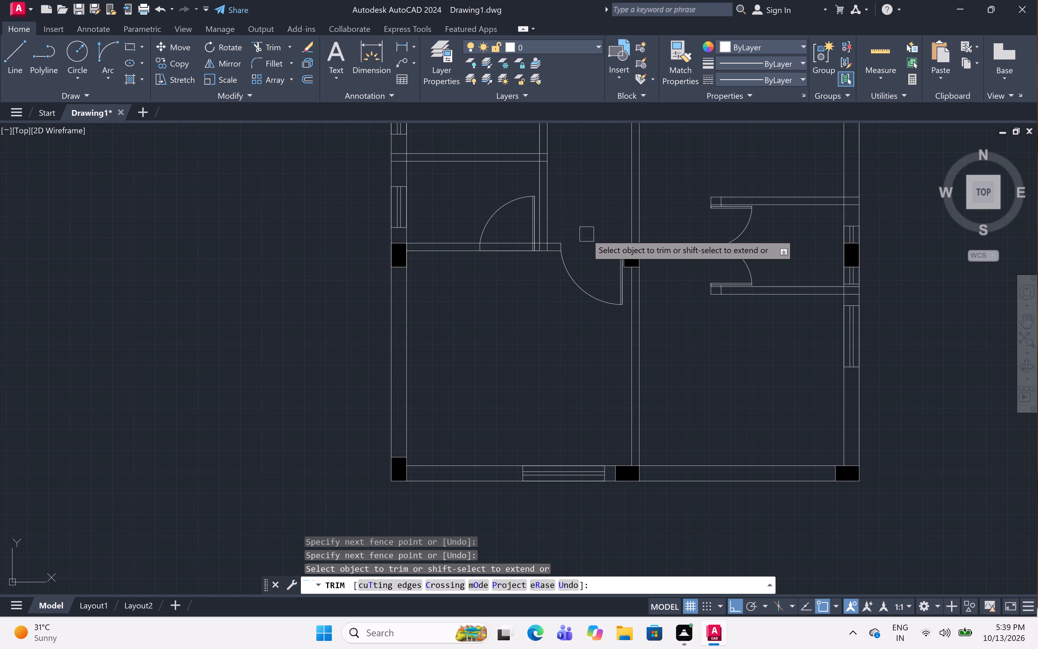
Trim the wall lines crossing the door openings of the two small west rooms.
{"action": "middle_click_drag", "start_coordinate": [587, 234], "coordinate": [619, 340]}
{"action": "scroll", "coordinate": [526, 331], "scroll_direction": "up", "scroll_amount": 3}
{"action": "left_click", "coordinate": [556, 354]}
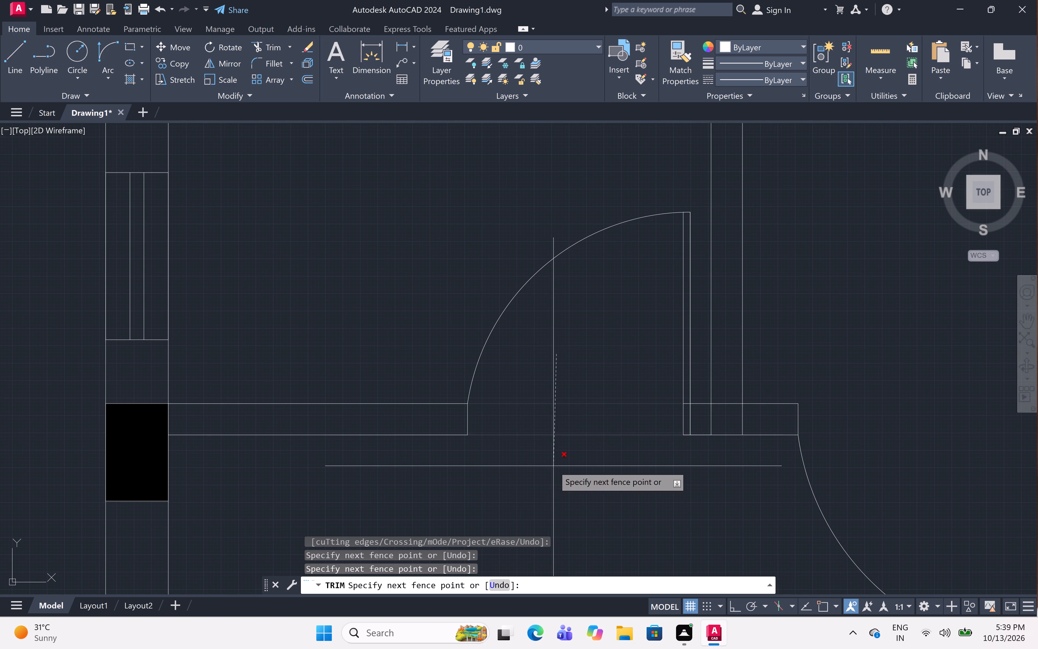
{"action": "left_click", "coordinate": [553, 466]}
{"action": "scroll", "coordinate": [577, 396], "scroll_direction": "down", "scroll_amount": 3}
{"action": "middle_click_drag", "start_coordinate": [537, 329], "coordinate": [555, 477]}
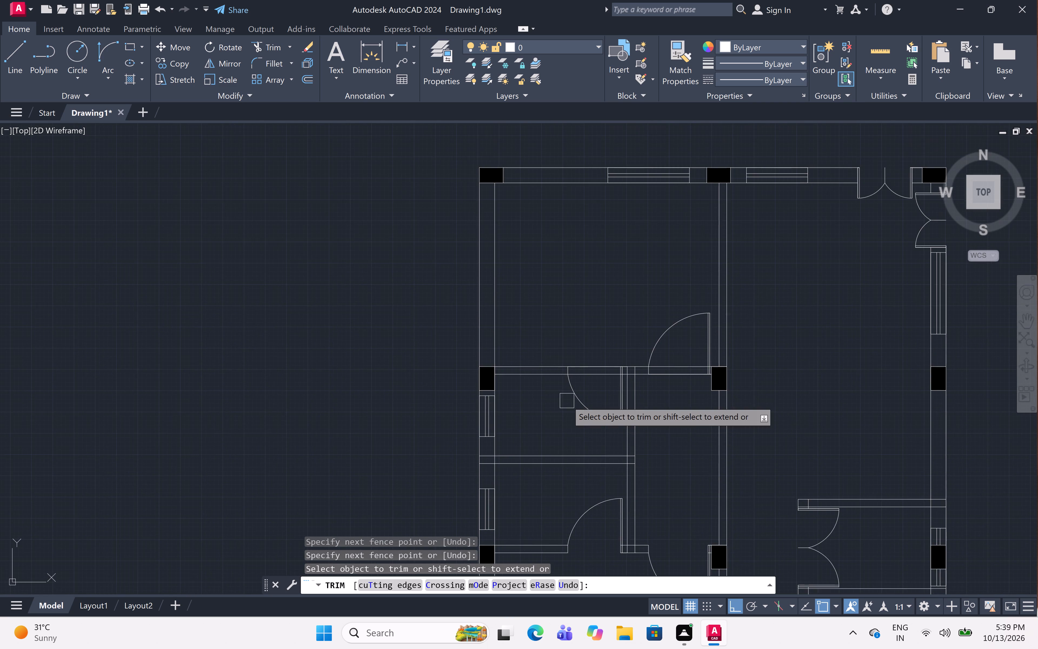
{"action": "scroll", "coordinate": [567, 401], "scroll_direction": "up", "scroll_amount": 2}
{"action": "left_click", "coordinate": [653, 264]}
{"action": "left_click", "coordinate": [647, 353]}
{"action": "scroll", "coordinate": [648, 345], "scroll_direction": "down", "scroll_amount": 2}
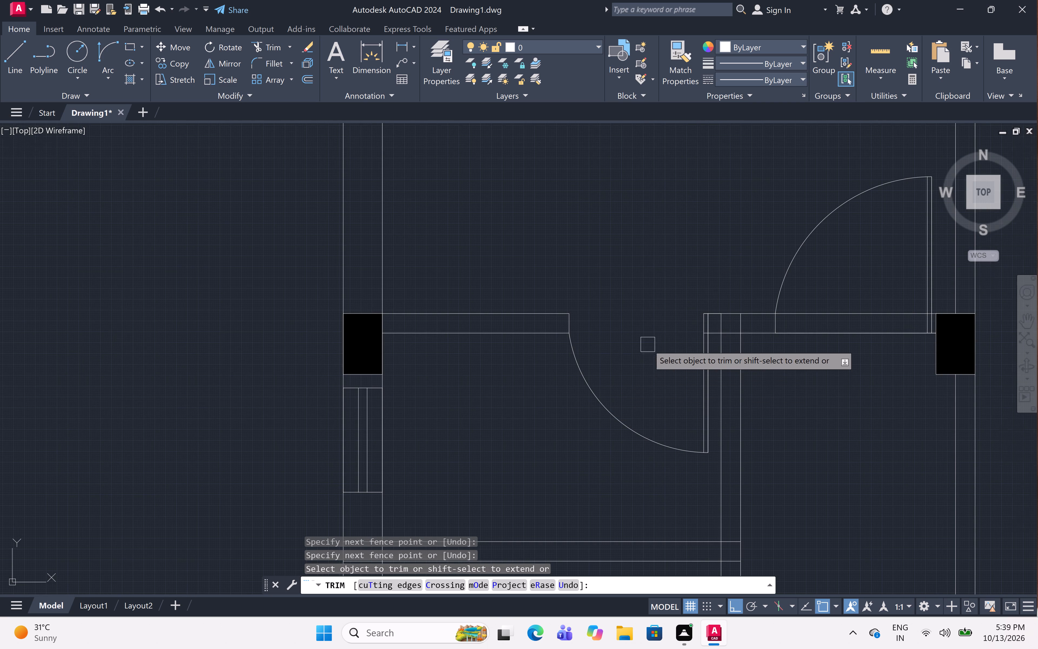
Trim the two wall lines crossing the northwest room's door opening.
{"action": "scroll", "coordinate": [721, 350], "scroll_direction": "up", "scroll_amount": 1}
{"action": "left_click", "coordinate": [731, 297]}
{"action": "left_click", "coordinate": [720, 385]}
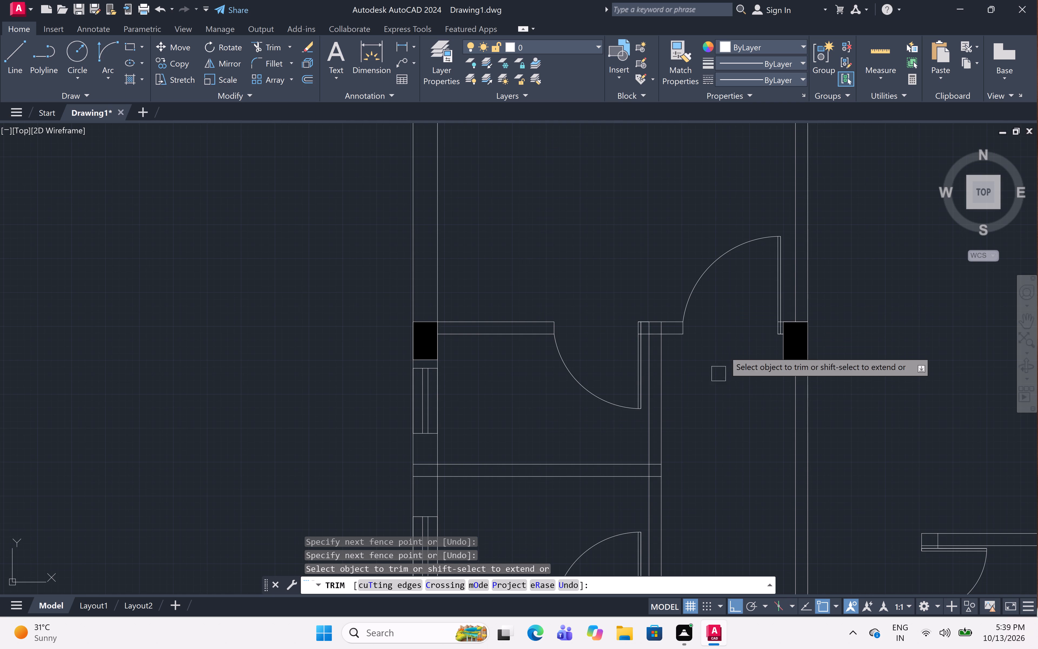
{"action": "scroll", "coordinate": [726, 343], "scroll_direction": "down", "scroll_amount": 6}
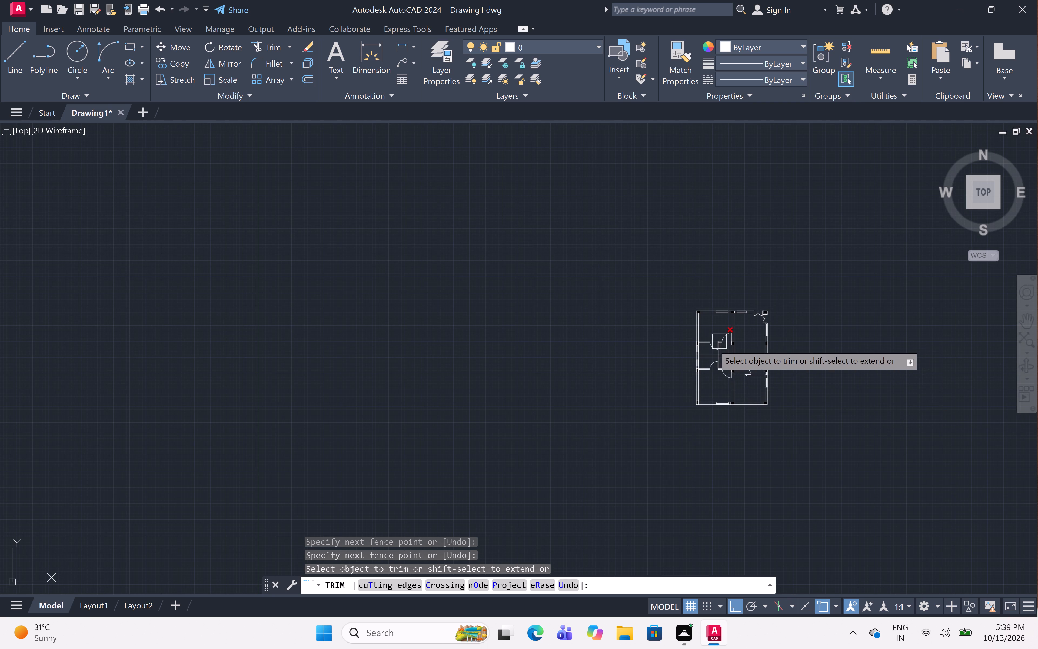
Trim the wall line stub between the leaf line and the black block at the northwest room's door.
{"action": "scroll", "coordinate": [709, 350], "scroll_direction": "up", "scroll_amount": 5}
{"action": "middle_click_drag", "start_coordinate": [857, 308], "coordinate": [804, 365]}
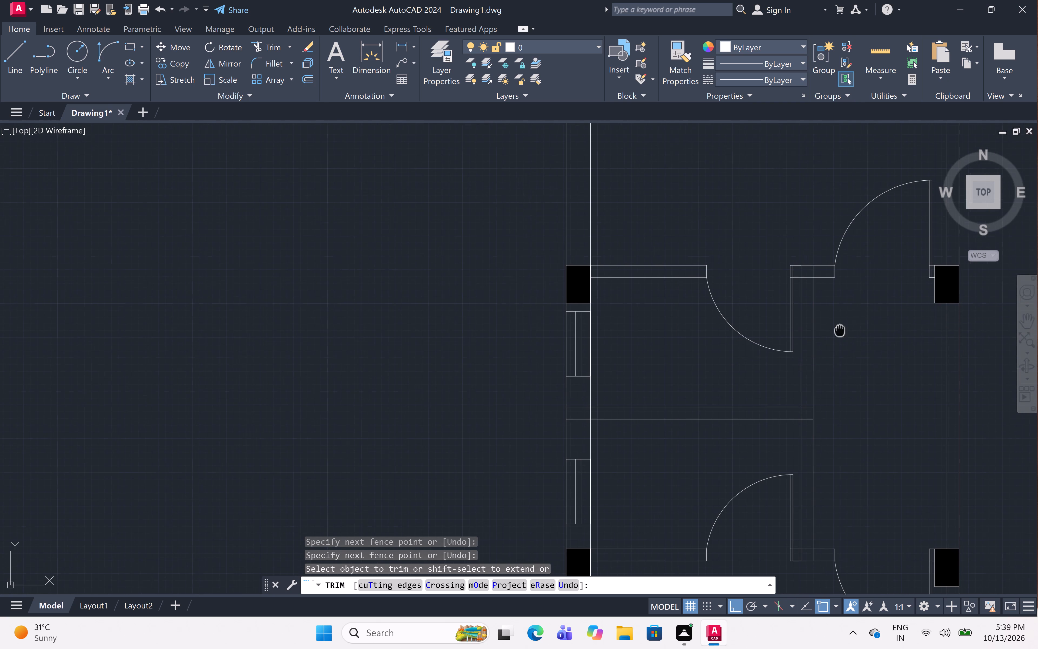
{"action": "scroll", "coordinate": [886, 323], "scroll_direction": "up", "scroll_amount": 5}
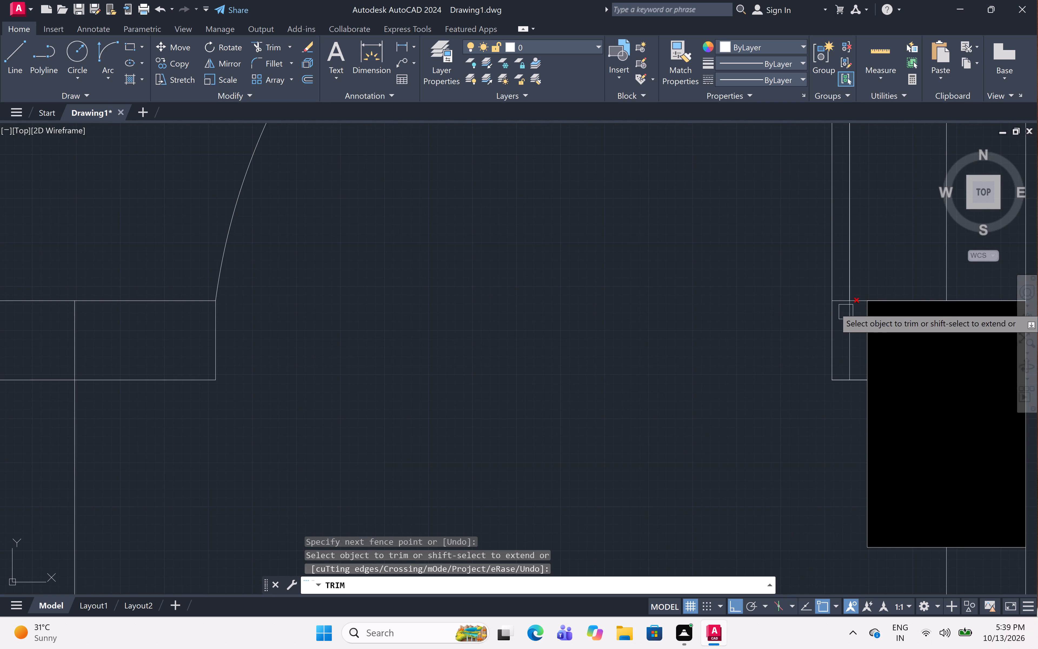
{"action": "scroll", "coordinate": [844, 306], "scroll_direction": "up", "scroll_amount": 1}
{"action": "left_click", "coordinate": [838, 300]}
{"action": "scroll", "coordinate": [836, 302], "scroll_direction": "down", "scroll_amount": 5}
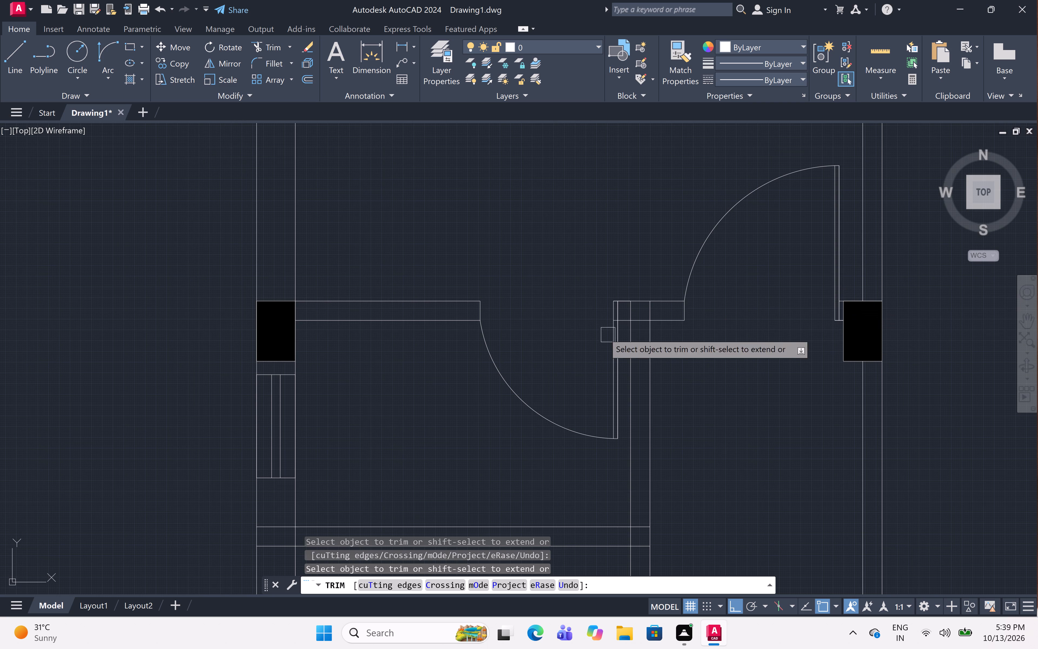
Trim the overlapping lines where the corridor wall meets the north wall of the upper small west room, including the stub at the door leaf.
{"action": "scroll", "coordinate": [639, 302], "scroll_direction": "up", "scroll_amount": 4}
{"action": "left_click", "coordinate": [600, 327]}
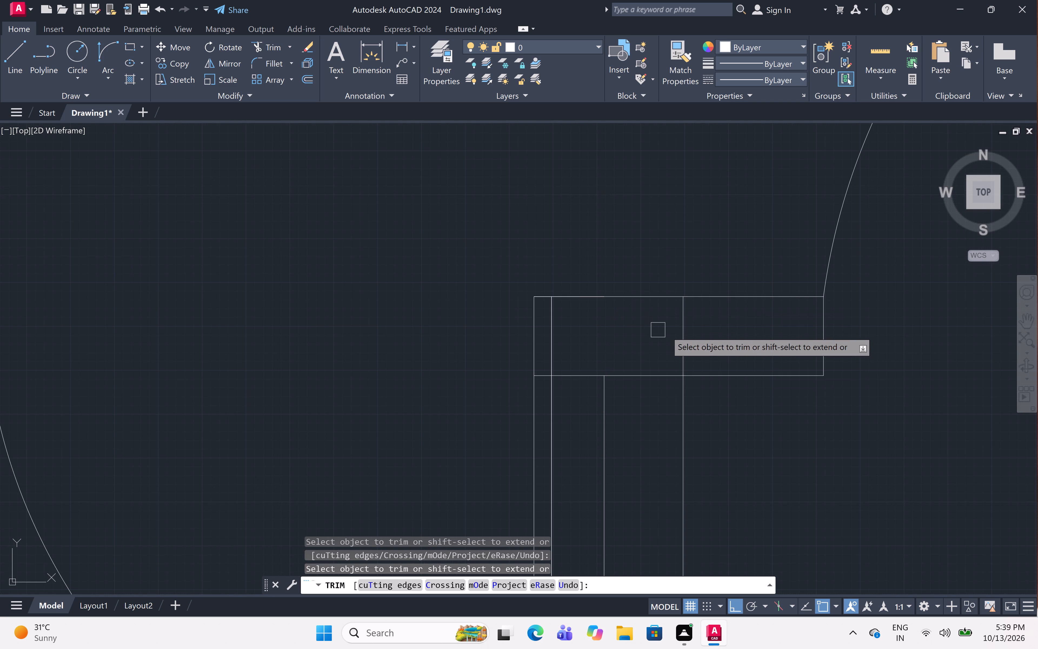
{"action": "left_click", "coordinate": [679, 337]}
{"action": "left_click", "coordinate": [649, 375]}
{"action": "scroll", "coordinate": [674, 323], "scroll_direction": "down", "scroll_amount": 3}
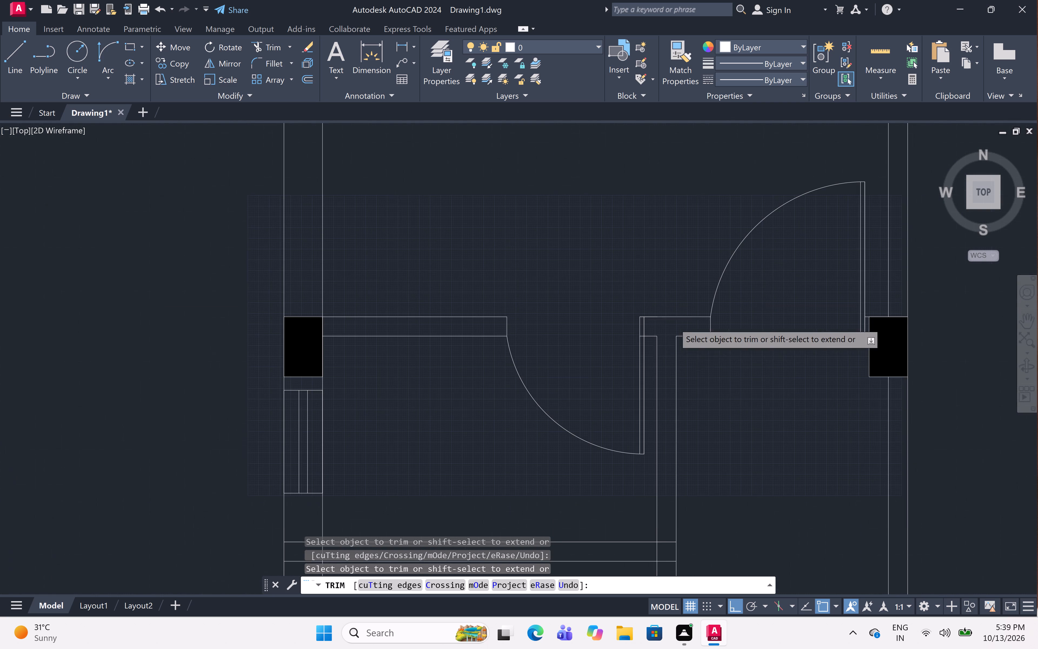
{"action": "scroll", "coordinate": [644, 335], "scroll_direction": "up", "scroll_amount": 4}
{"action": "left_click", "coordinate": [625, 345]}
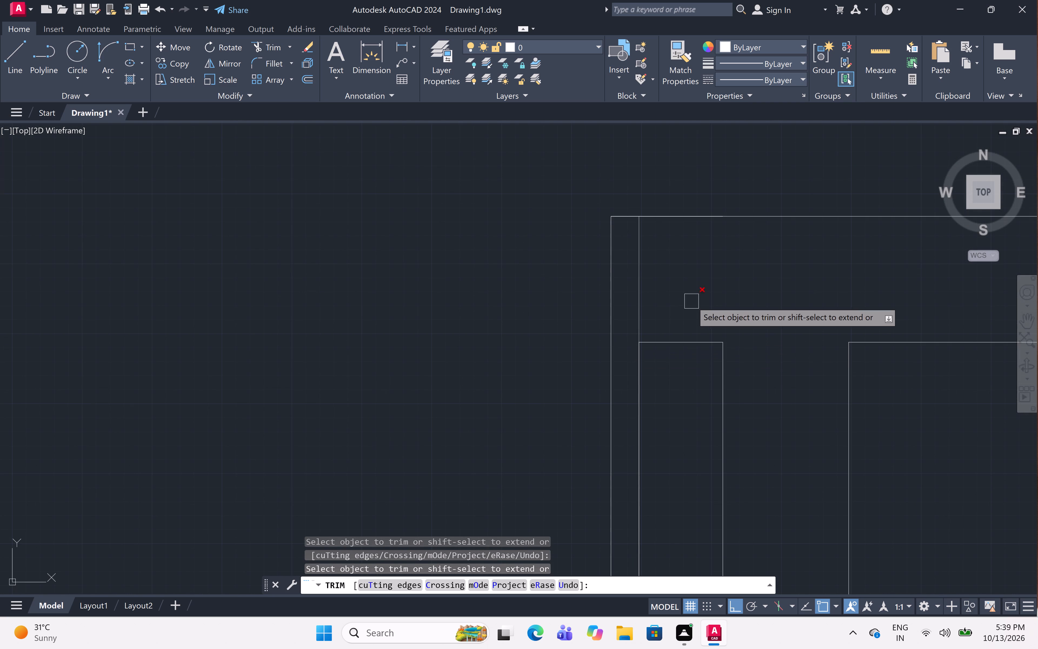
{"action": "scroll", "coordinate": [692, 300], "scroll_direction": "down", "scroll_amount": 5}
{"action": "scroll", "coordinate": [520, 321], "scroll_direction": "down", "scroll_amount": 2}
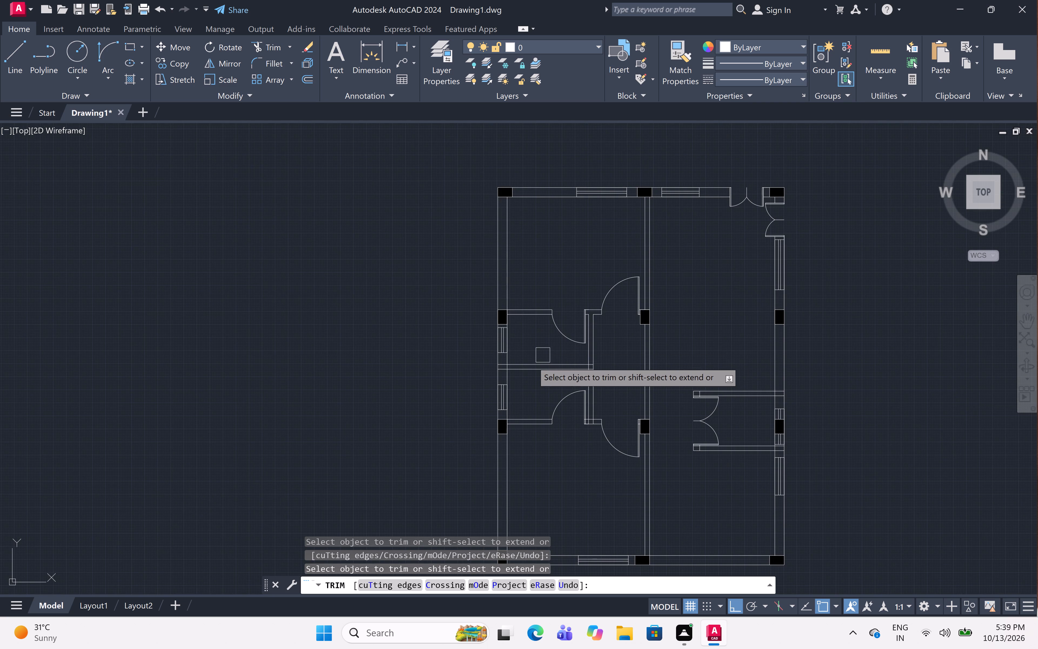
Trim the lines where the partition between the two small west rooms meets the west outer wall, leaving an open T-junction.
{"action": "scroll", "coordinate": [495, 370], "scroll_direction": "up", "scroll_amount": 5}
{"action": "left_click", "coordinate": [552, 268]}
{"action": "left_click", "coordinate": [558, 419]}
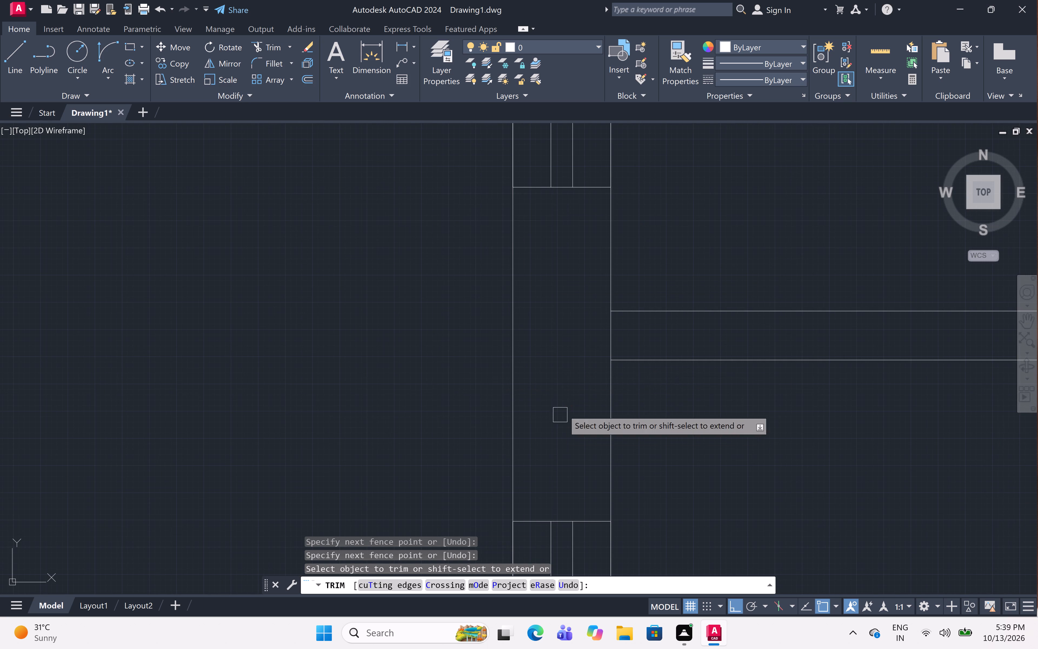
{"action": "left_click", "coordinate": [586, 365]}
{"action": "left_click", "coordinate": [646, 332]}
{"action": "scroll", "coordinate": [632, 333], "scroll_direction": "down", "scroll_amount": 6}
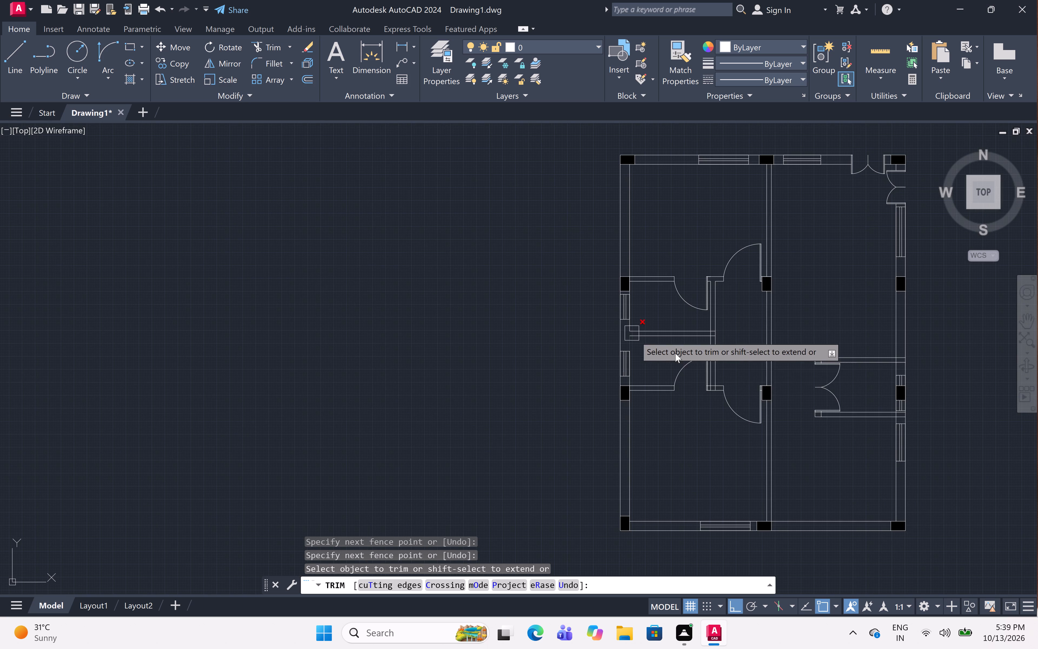
Trim the lines where the partition between the two small west rooms meets the corridor wall.
{"action": "scroll", "coordinate": [708, 329], "scroll_direction": "up", "scroll_amount": 6}
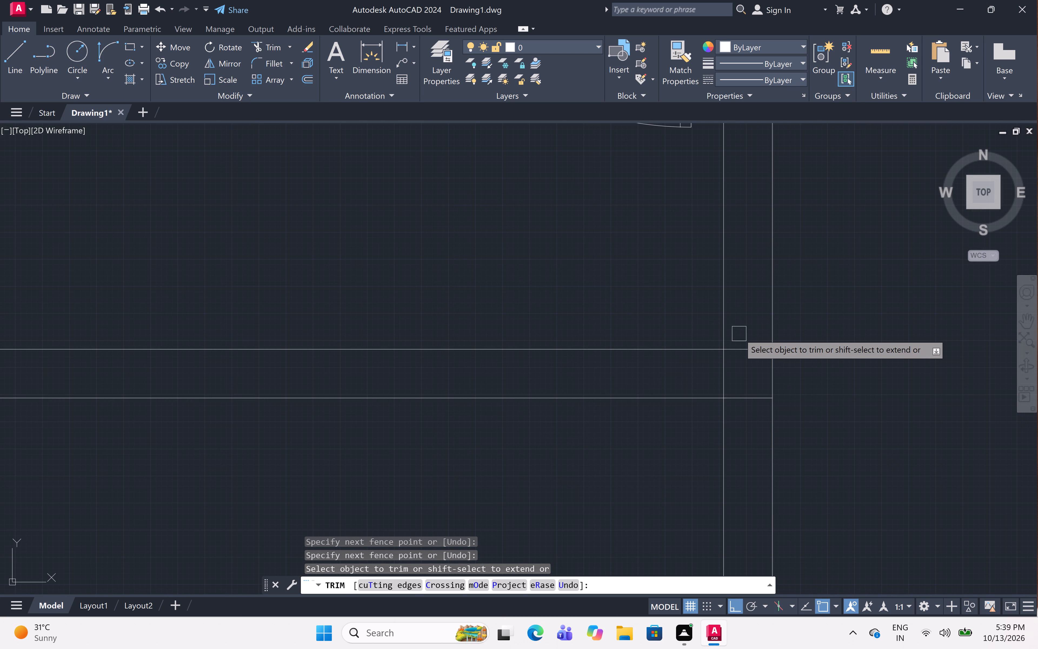
{"action": "left_click", "coordinate": [739, 334]}
{"action": "left_click", "coordinate": [740, 428]}
{"action": "left_click", "coordinate": [726, 378]}
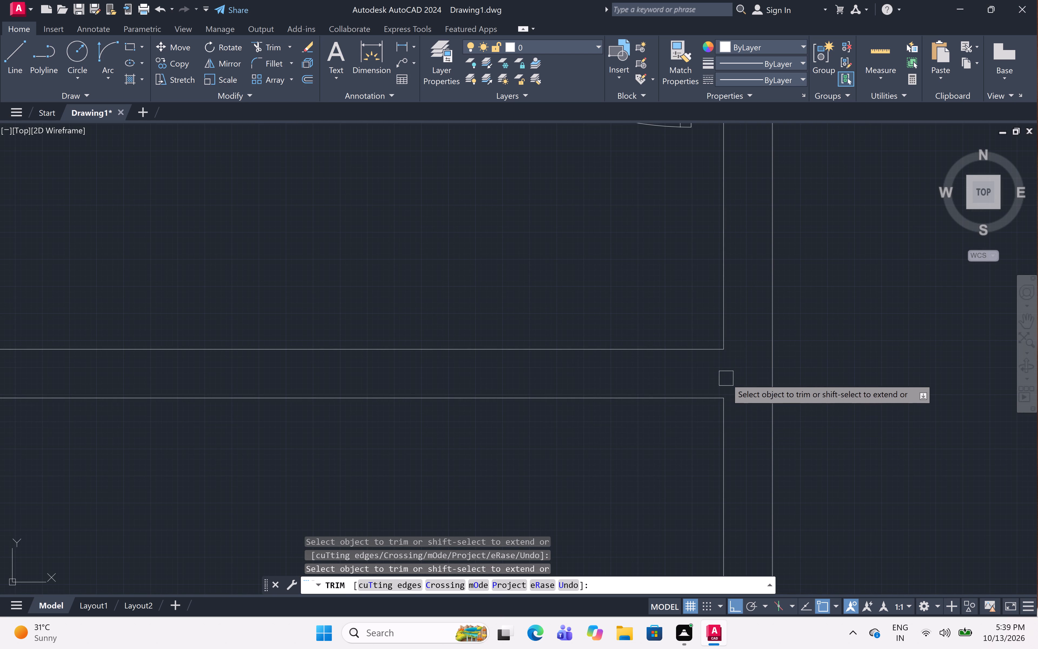
{"action": "scroll", "coordinate": [726, 377], "scroll_direction": "down", "scroll_amount": 3}
{"action": "scroll", "coordinate": [794, 348], "scroll_direction": "down", "scroll_amount": 2}
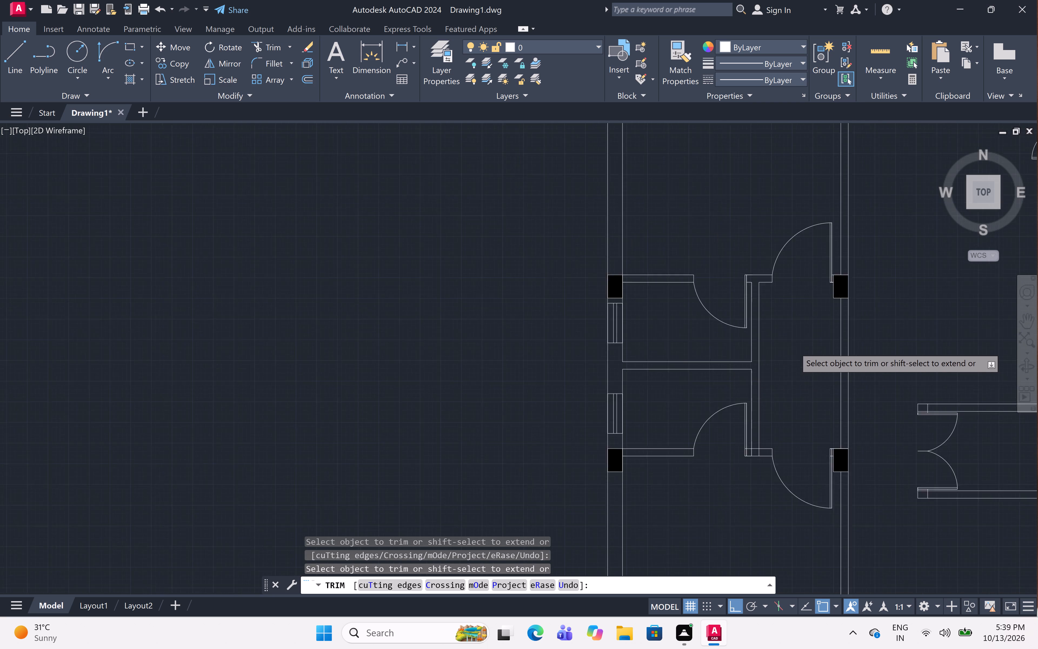
Trim the overlapping lines where the corridor wall meets the south wall of the lower small west room.
{"action": "scroll", "coordinate": [763, 414], "scroll_direction": "up", "scroll_amount": 5}
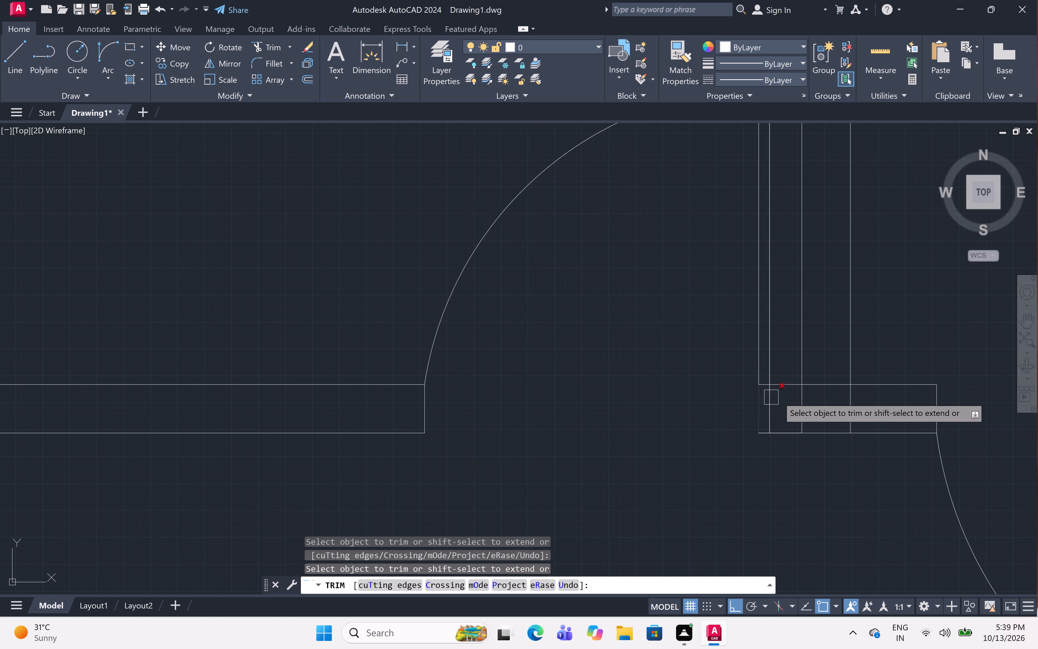
{"action": "scroll", "coordinate": [798, 403], "scroll_direction": "up", "scroll_amount": 2}
{"action": "left_click", "coordinate": [779, 415]}
{"action": "left_click", "coordinate": [952, 413]}
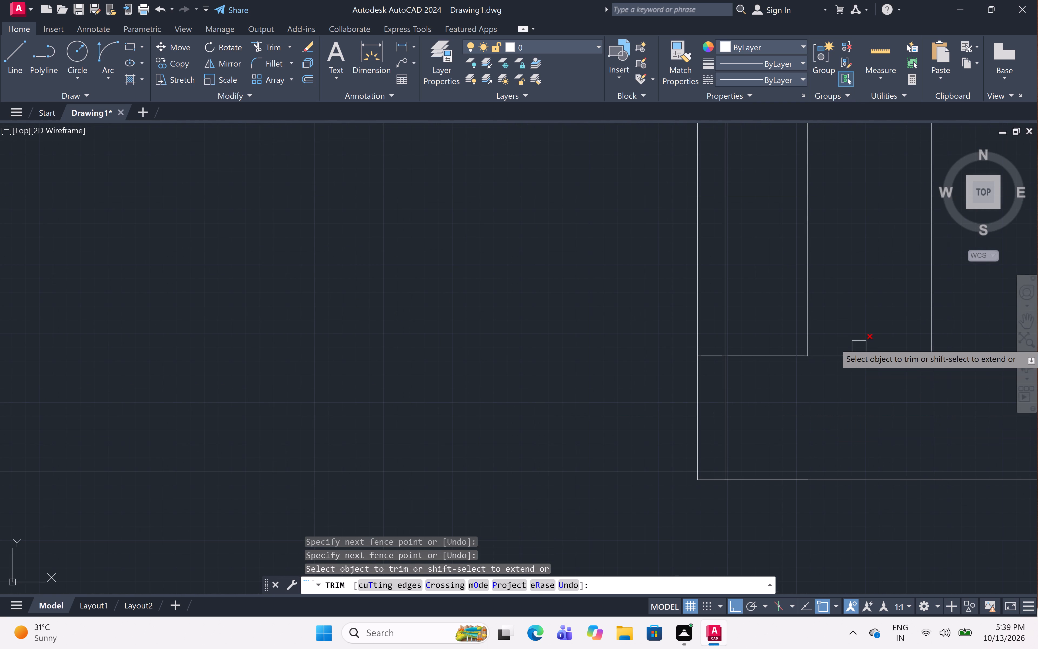
{"action": "left_click", "coordinate": [866, 331]}
{"action": "left_click", "coordinate": [864, 392]}
{"action": "scroll", "coordinate": [859, 385], "scroll_direction": "down", "scroll_amount": 7}
Trim the wall line stub between the door leaf lines beside the black block at the southwest room's door.
{"action": "middle_click_drag", "start_coordinate": [862, 423], "coordinate": [743, 434]}
{"action": "scroll", "coordinate": [819, 399], "scroll_direction": "up", "scroll_amount": 6}
{"action": "scroll", "coordinate": [803, 425], "scroll_direction": "up", "scroll_amount": 1}
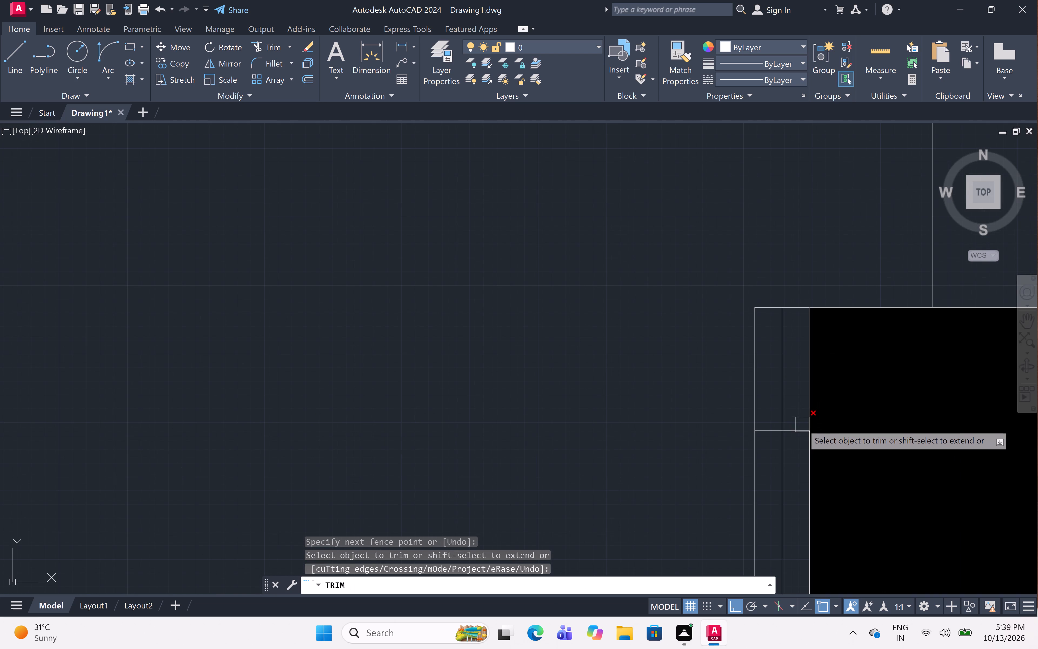
{"action": "left_click", "coordinate": [769, 433]}
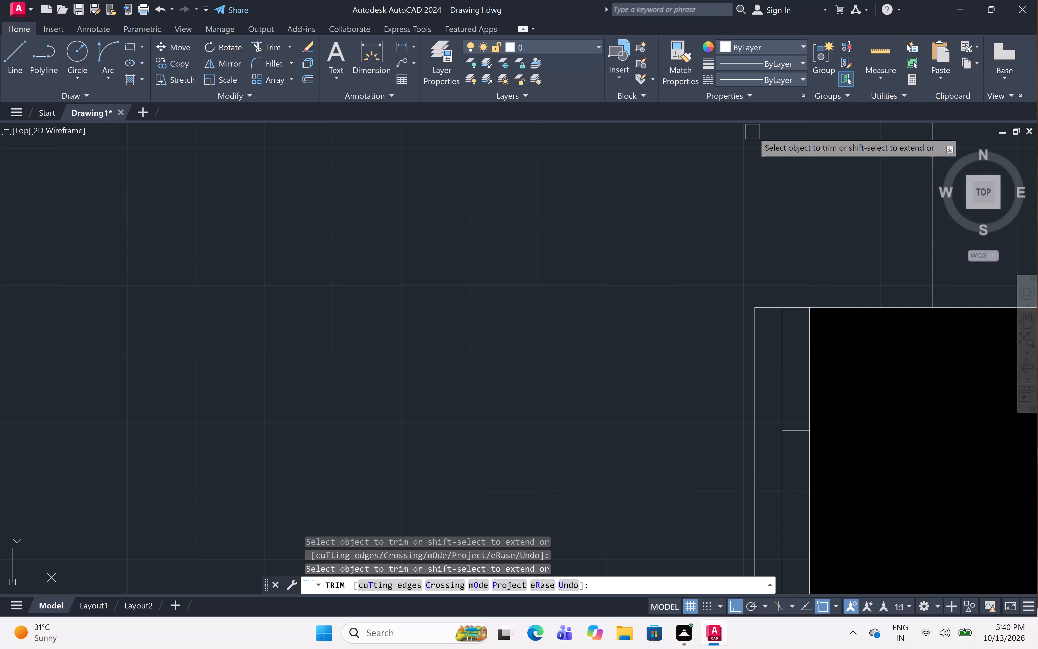
Trim the lines where the small east room's south wall meets the east outer wall.
{"action": "scroll", "coordinate": [647, 216], "scroll_direction": "down", "scroll_amount": 4}
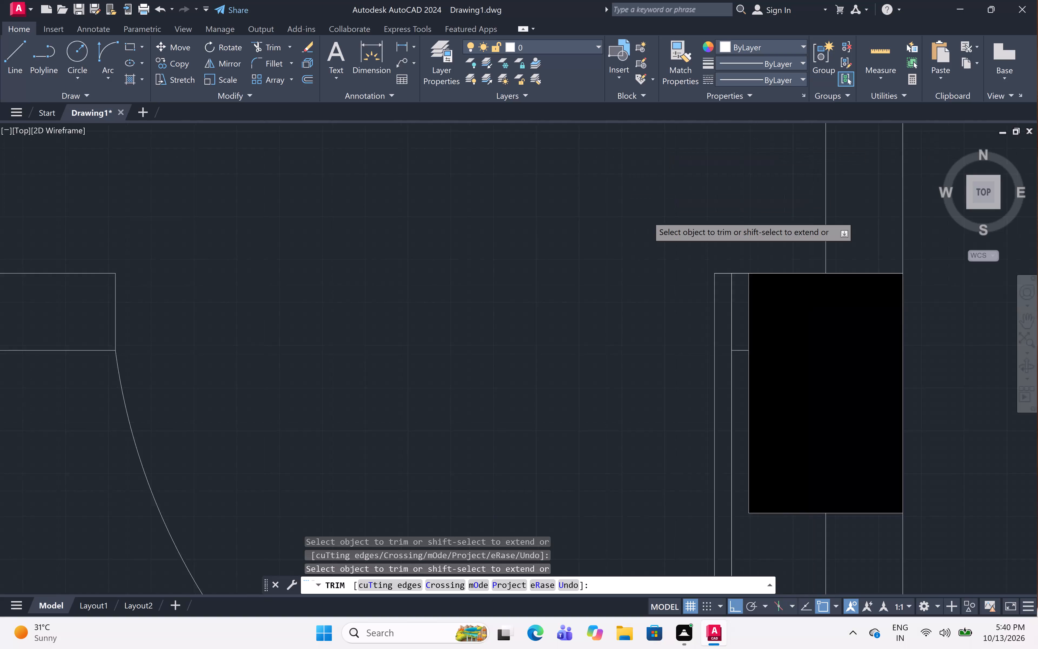
{"action": "scroll", "coordinate": [648, 216], "scroll_direction": "down", "scroll_amount": 3}
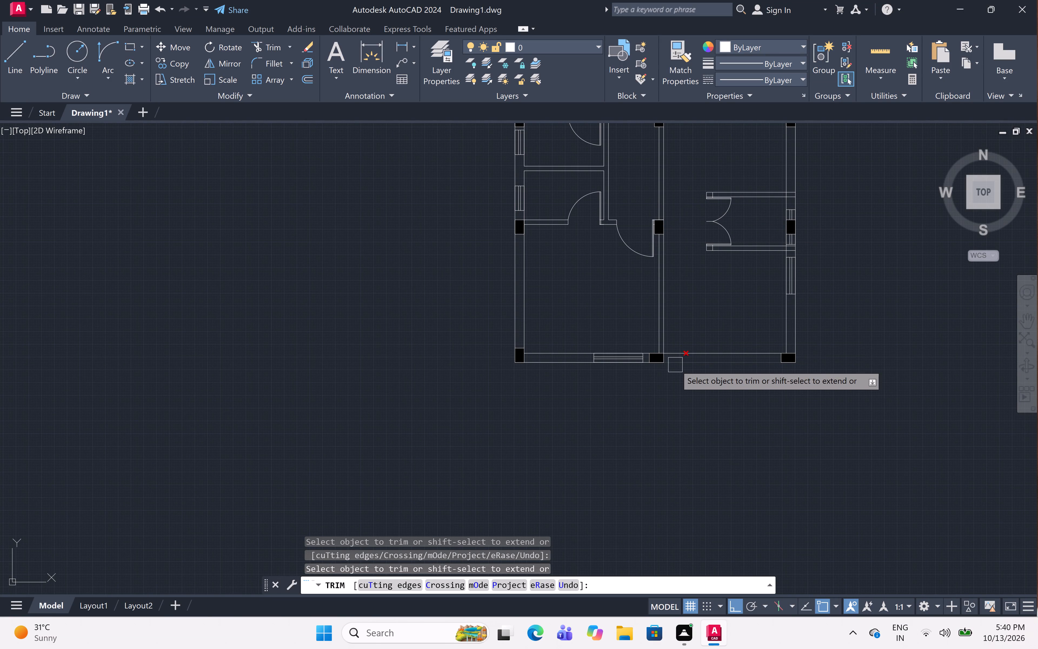
{"action": "middle_click_drag", "start_coordinate": [736, 315], "coordinate": [746, 355]}
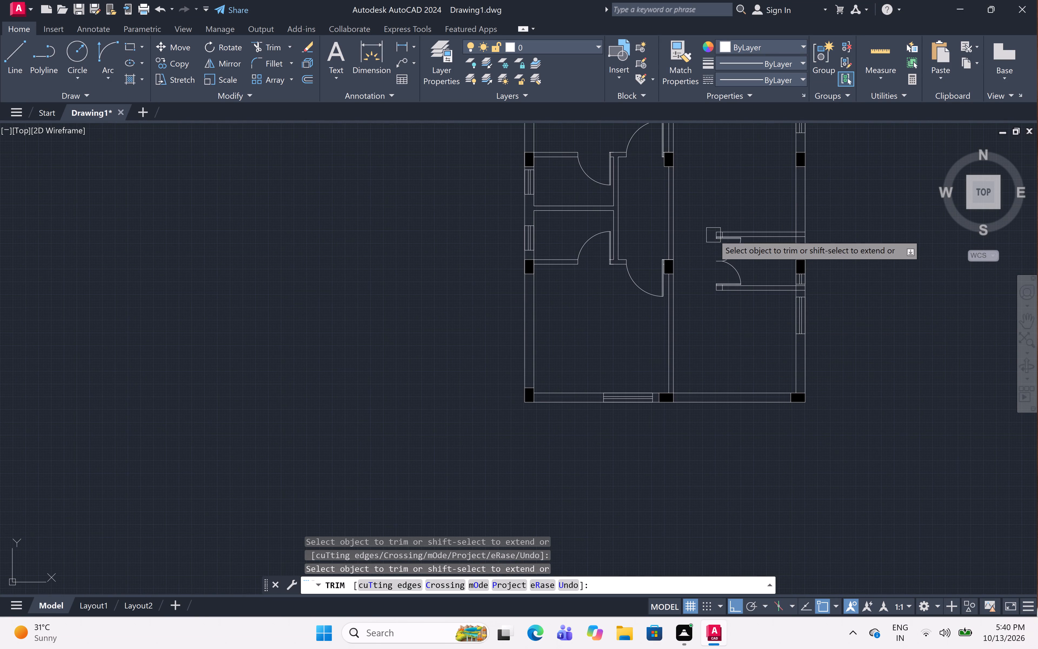
{"action": "scroll", "coordinate": [800, 290], "scroll_direction": "up", "scroll_amount": 6}
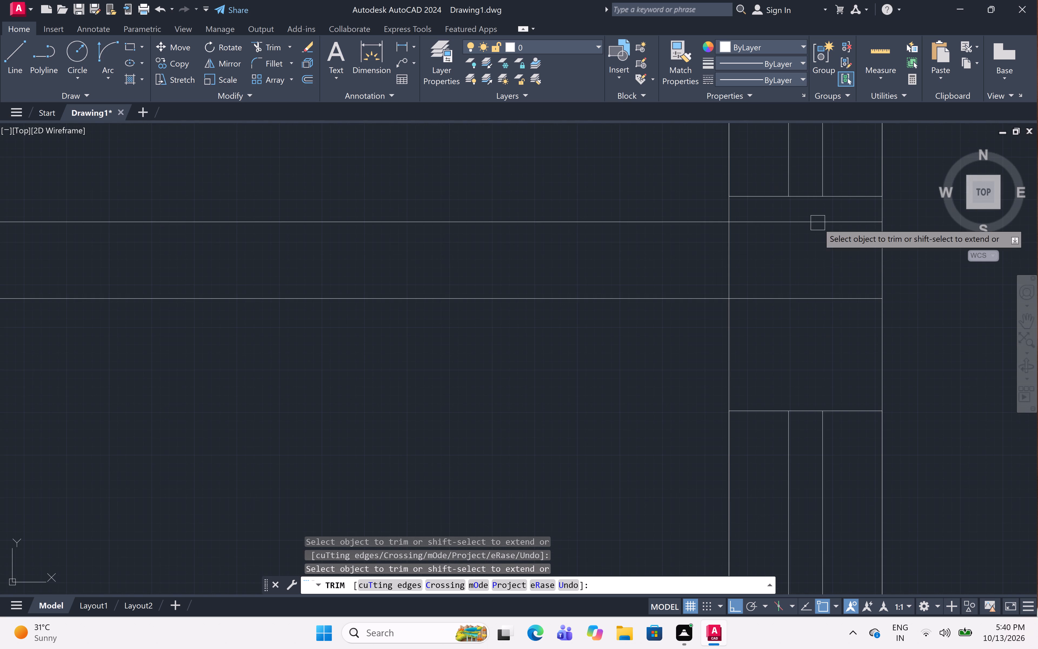
{"action": "left_click", "coordinate": [818, 222]}
{"action": "left_click", "coordinate": [804, 296]}
{"action": "left_click", "coordinate": [729, 259]}
{"action": "scroll", "coordinate": [767, 260], "scroll_direction": "down", "scroll_amount": 6}
Trim the lines where the small east room's north wall meets the east outer wall.
{"action": "middle_click_drag", "start_coordinate": [854, 251], "coordinate": [857, 363]}
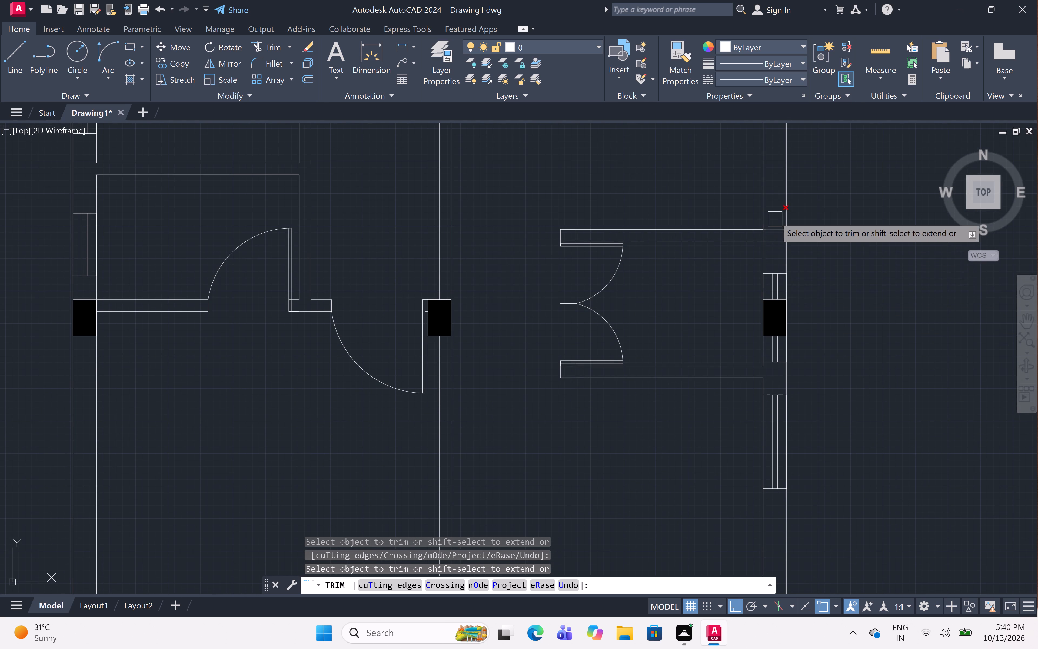
{"action": "scroll", "coordinate": [777, 212], "scroll_direction": "up", "scroll_amount": 4}
{"action": "left_click", "coordinate": [777, 294]}
{"action": "left_click", "coordinate": [771, 420]}
{"action": "left_click", "coordinate": [736, 353]}
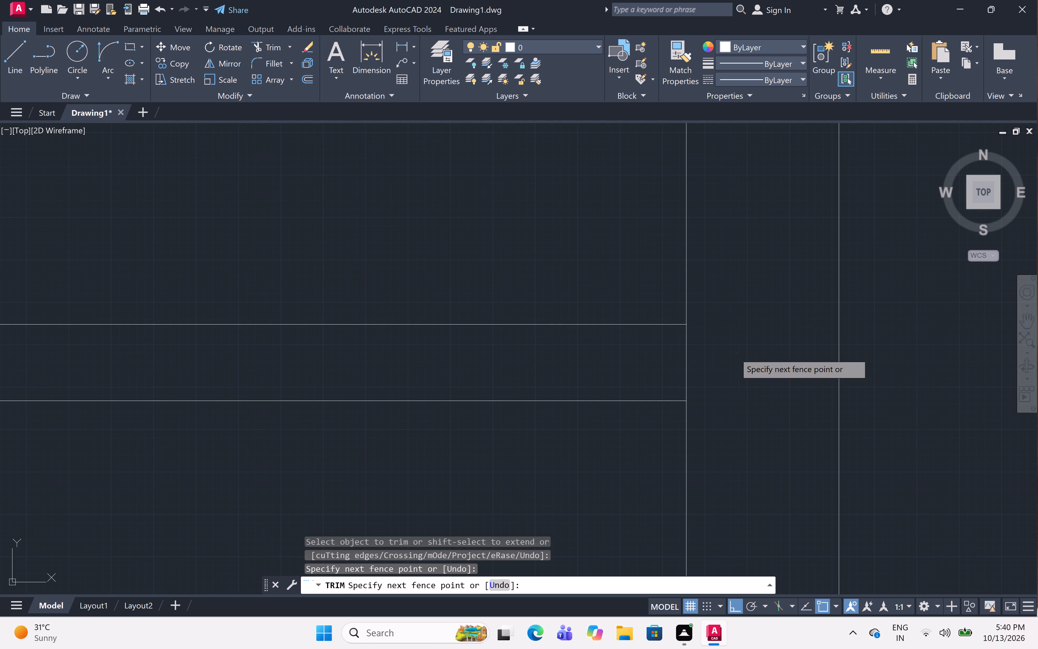
{"action": "left_click", "coordinate": [607, 352]}
{"action": "scroll", "coordinate": [730, 348], "scroll_direction": "down", "scroll_amount": 6}
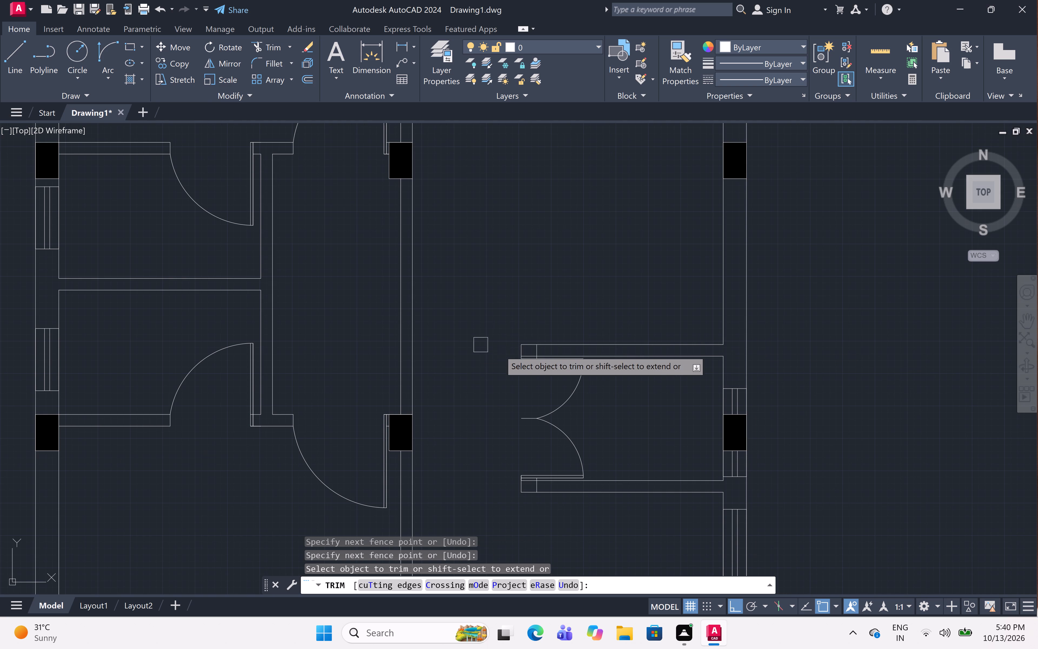
Trim the inner wall line and the cross line at the north jamb of the small east room's double door.
{"action": "scroll", "coordinate": [525, 347], "scroll_direction": "up", "scroll_amount": 5}
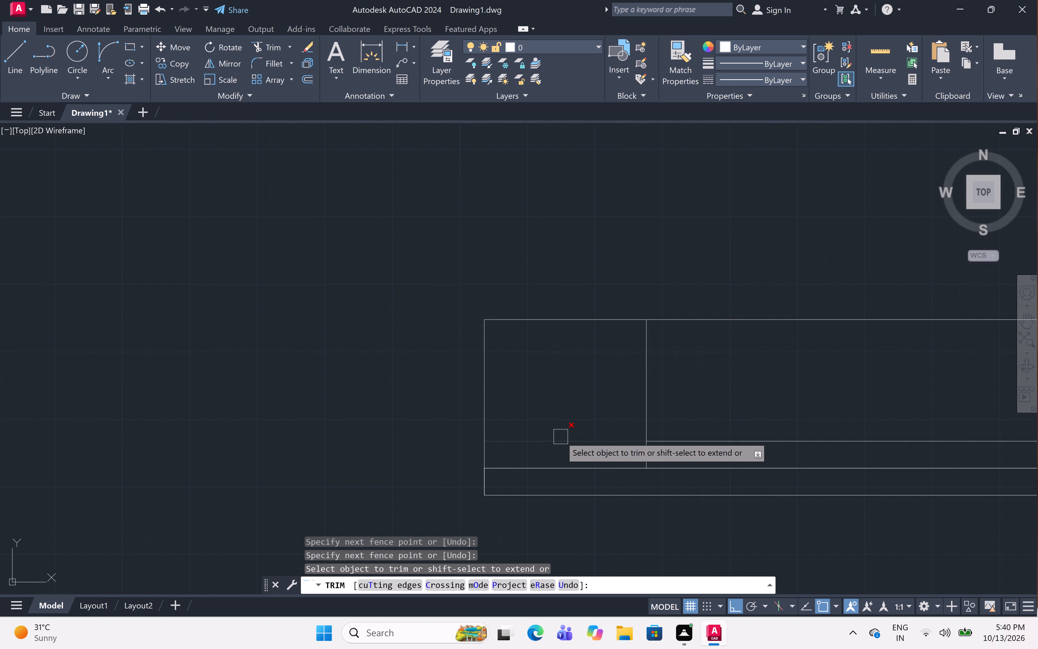
{"action": "left_click", "coordinate": [561, 437]}
{"action": "left_click", "coordinate": [648, 388]}
{"action": "scroll", "coordinate": [680, 158], "scroll_direction": "down", "scroll_amount": 5}
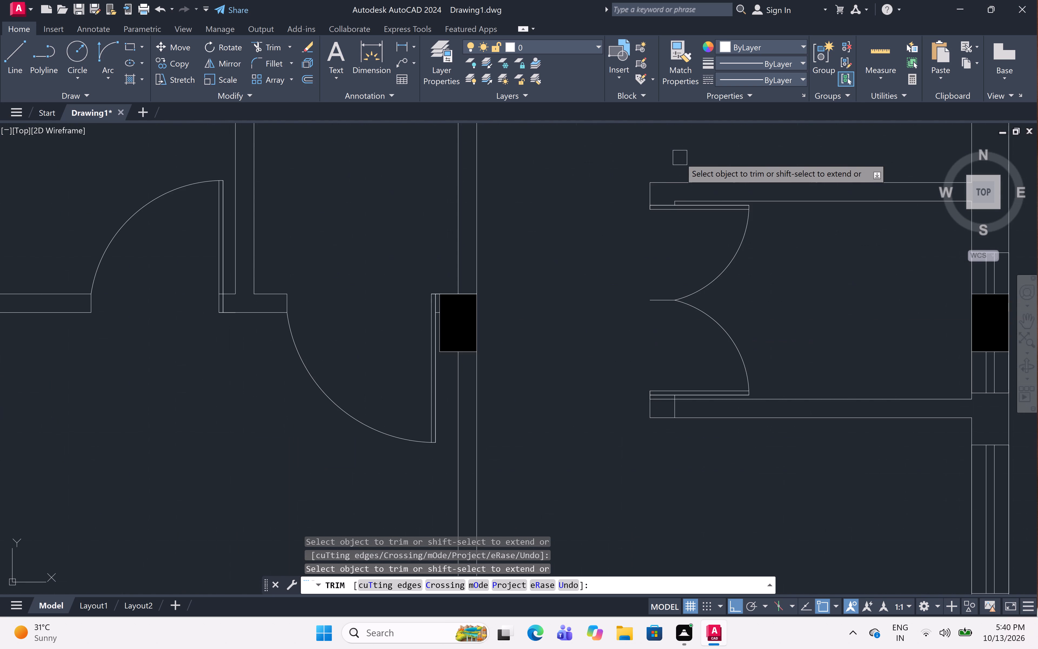
Trim the inner wall line and the cross line at the south jamb of the small east room's double door, and finish trimming.
{"action": "scroll", "coordinate": [675, 189], "scroll_direction": "down", "scroll_amount": 1}
{"action": "scroll", "coordinate": [669, 324], "scroll_direction": "up", "scroll_amount": 2}
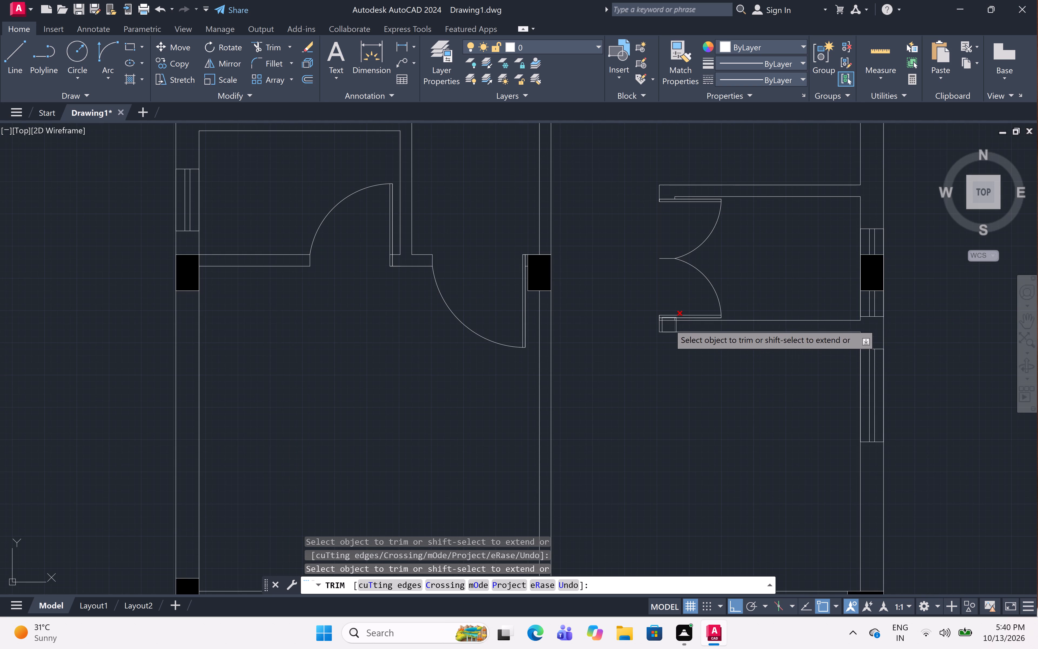
{"action": "scroll", "coordinate": [669, 324], "scroll_direction": "up", "scroll_amount": 4}
{"action": "left_click", "coordinate": [666, 284]}
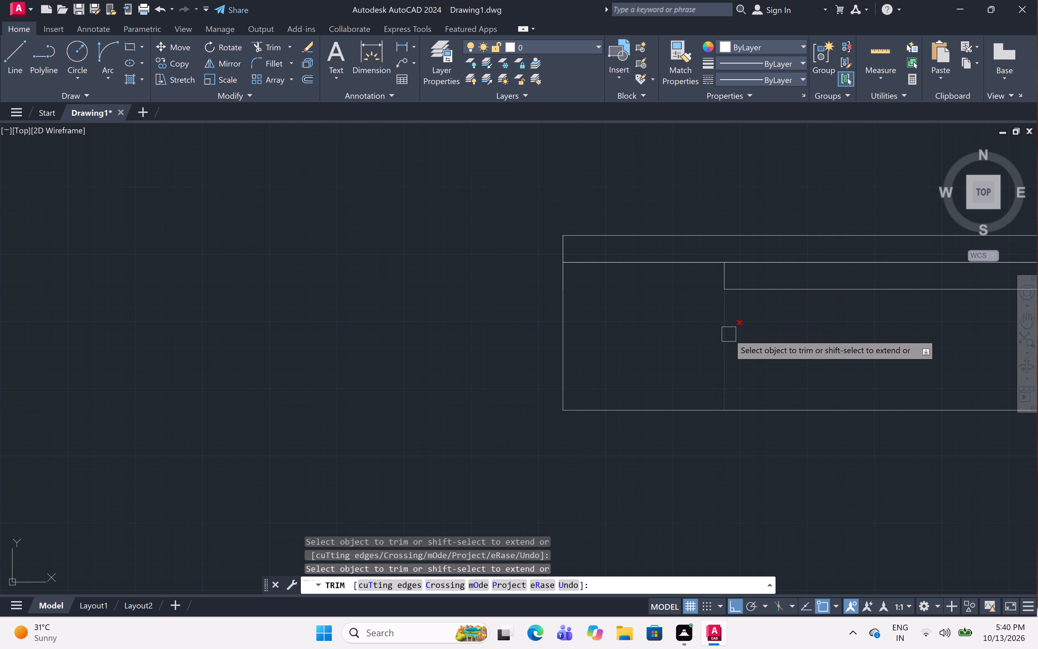
{"action": "left_click", "coordinate": [729, 334]}
{"action": "scroll", "coordinate": [680, 326], "scroll_direction": "down", "scroll_amount": 7}
{"action": "scroll", "coordinate": [628, 258], "scroll_direction": "down", "scroll_amount": 1}
{"action": "middle_click_drag", "start_coordinate": [628, 257], "coordinate": [628, 258]}
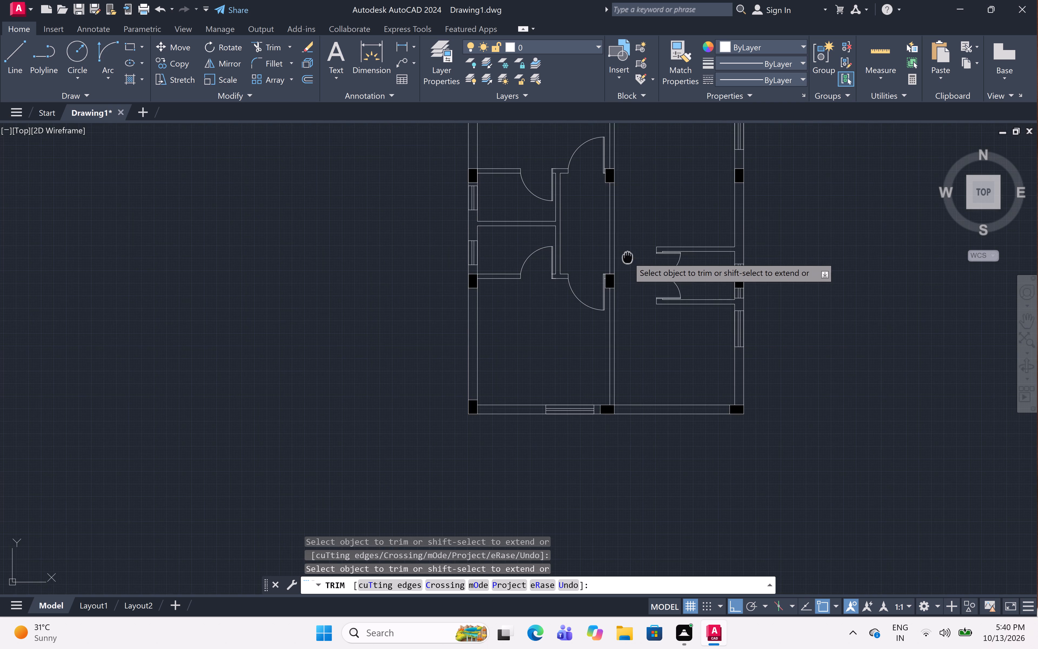
{"action": "middle_click_drag", "start_coordinate": [628, 258], "coordinate": [622, 342]}
{"action": "scroll", "coordinate": [624, 274], "scroll_direction": "down", "scroll_amount": 1}
{"action": "middle_click_drag", "start_coordinate": [624, 274], "coordinate": [629, 298]}
{"action": "scroll", "coordinate": [671, 246], "scroll_direction": "up", "scroll_amount": 1}
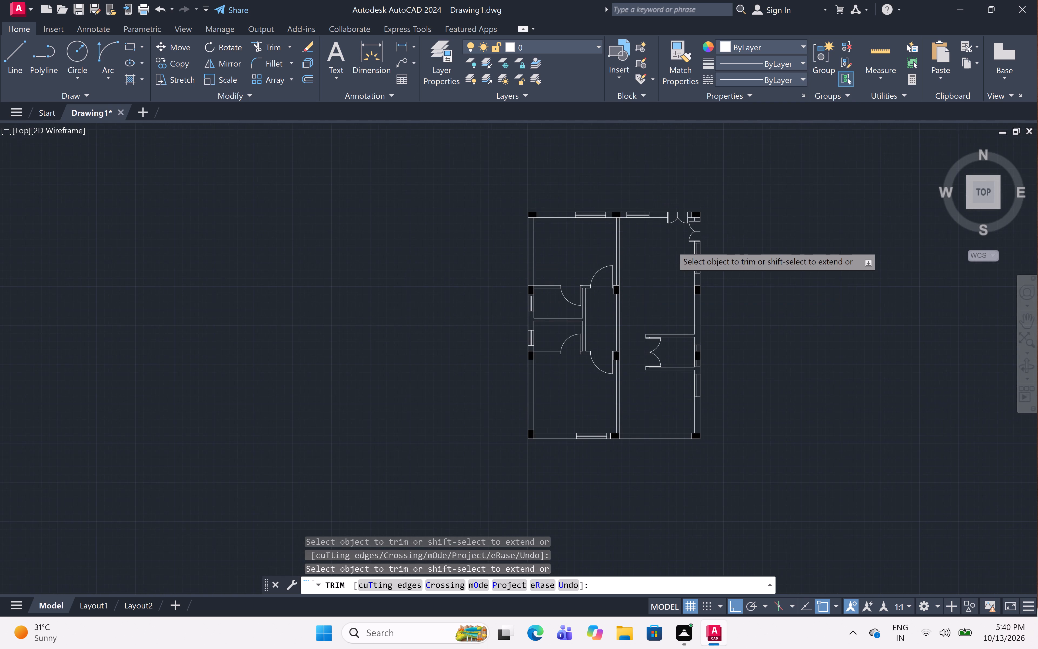
{"action": "middle_click_drag", "start_coordinate": [671, 246], "coordinate": [665, 211]}
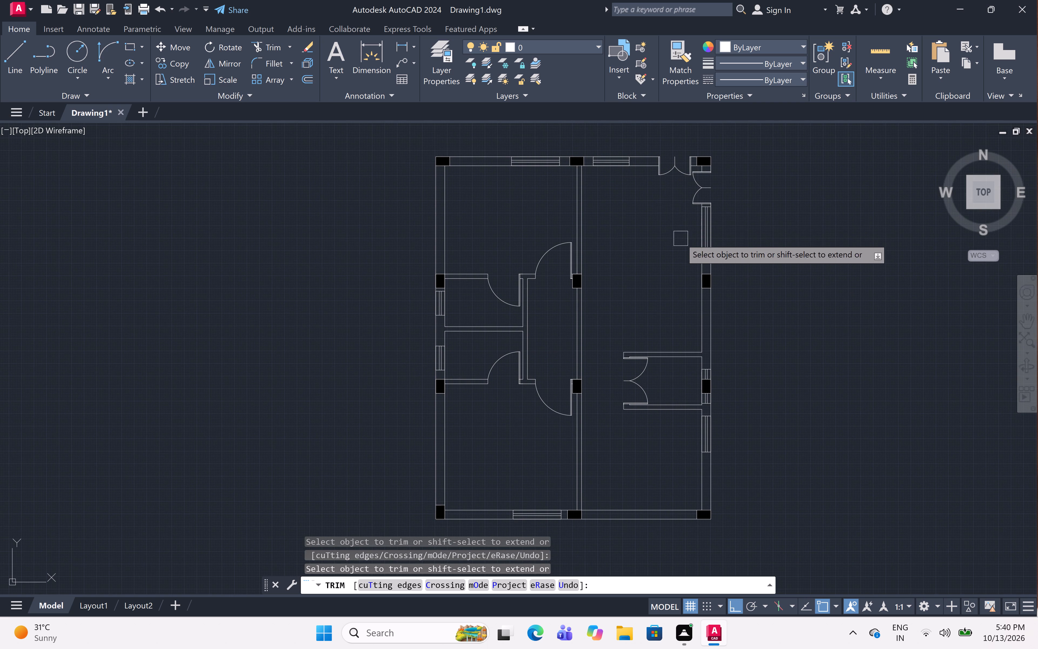
{"action": "key", "text": "Escape"}
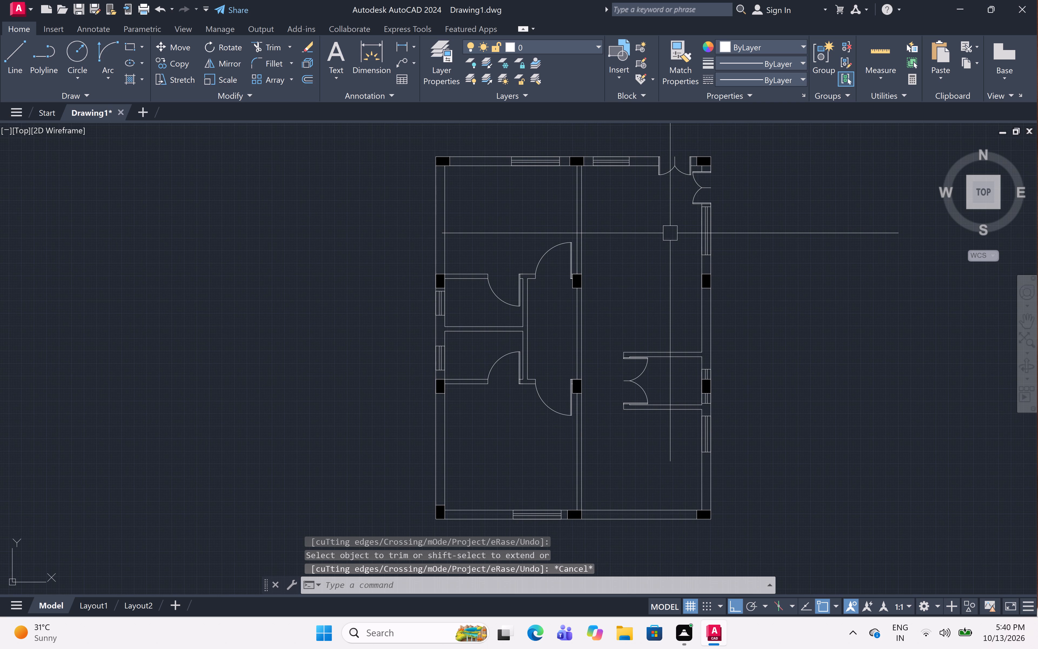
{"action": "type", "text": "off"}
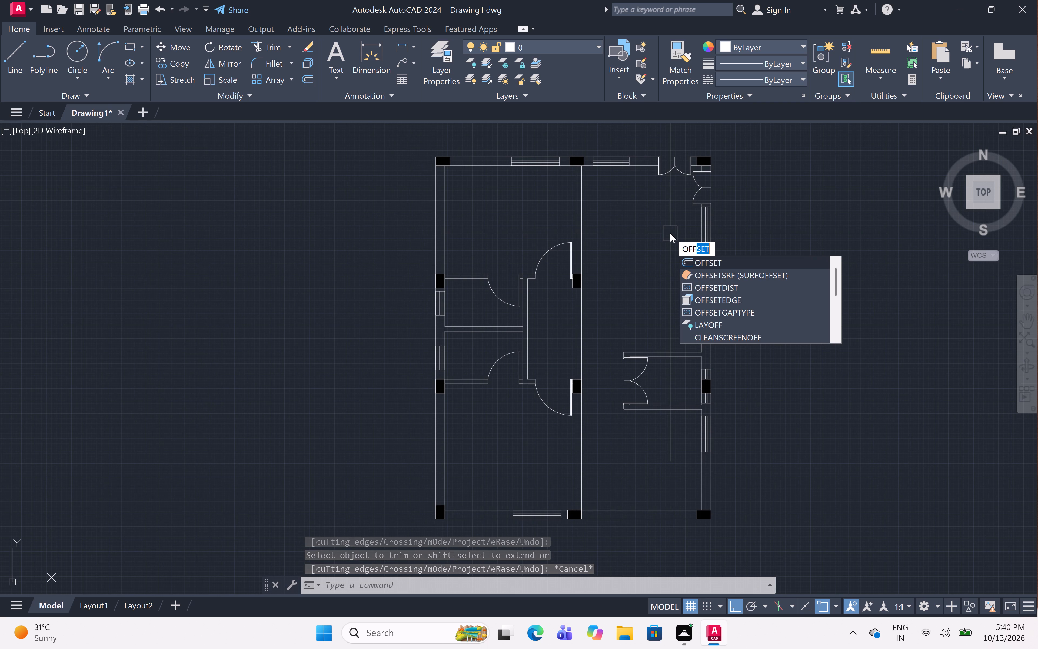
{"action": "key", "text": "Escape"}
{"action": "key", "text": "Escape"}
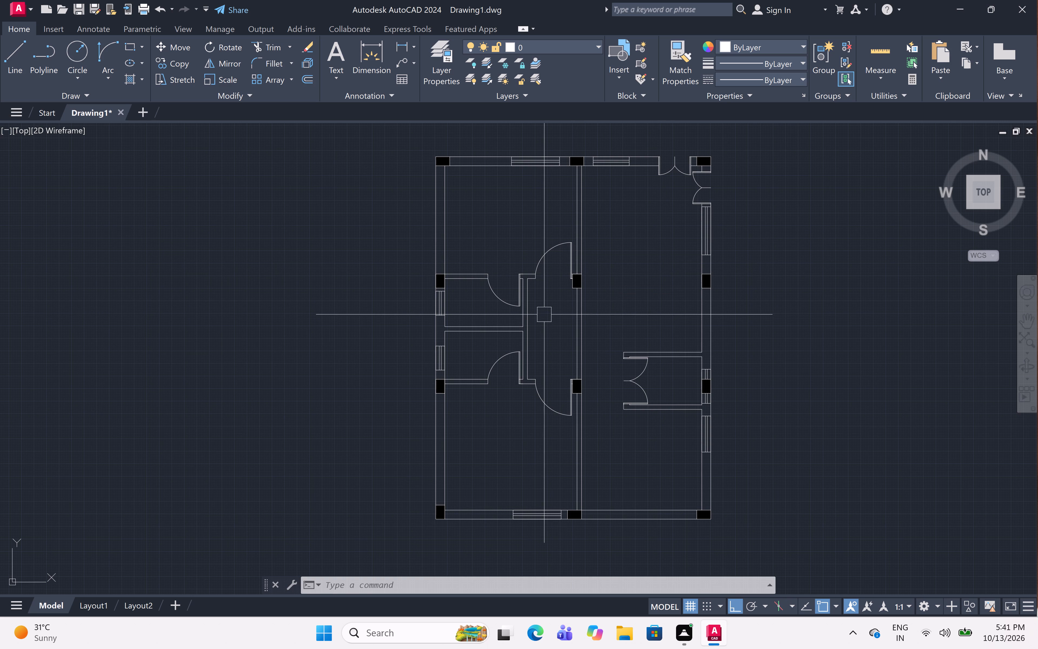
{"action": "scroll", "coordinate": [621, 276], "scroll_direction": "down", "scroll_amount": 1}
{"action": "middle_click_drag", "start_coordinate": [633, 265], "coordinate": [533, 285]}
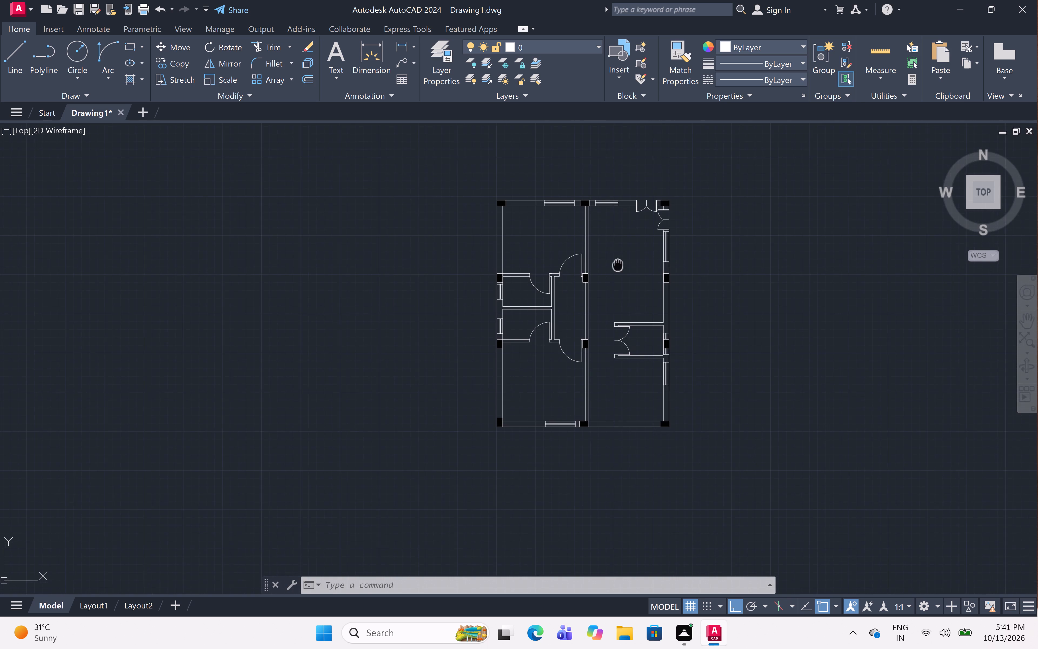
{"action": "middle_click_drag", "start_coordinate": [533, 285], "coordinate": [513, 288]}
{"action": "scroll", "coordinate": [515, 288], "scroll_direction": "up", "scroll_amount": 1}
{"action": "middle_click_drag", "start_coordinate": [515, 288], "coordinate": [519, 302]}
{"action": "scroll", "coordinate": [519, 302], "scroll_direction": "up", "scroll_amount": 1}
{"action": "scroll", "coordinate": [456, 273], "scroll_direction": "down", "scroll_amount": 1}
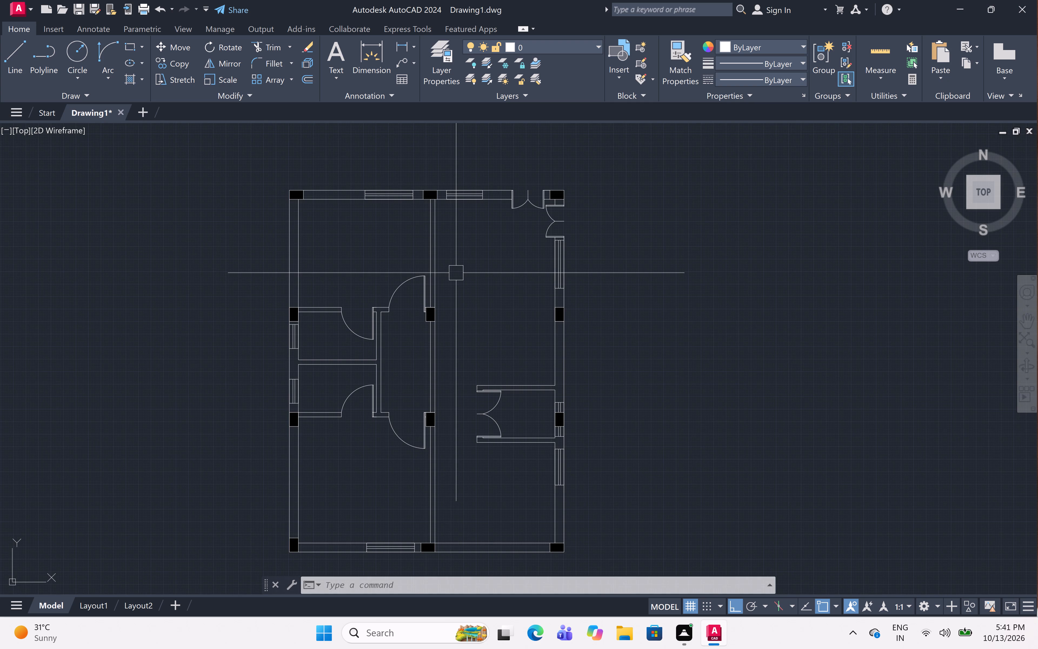
Start a solid hatch and set its color to index color 241.
{"action": "type", "text": "h"}
{"action": "key", "text": "space"}
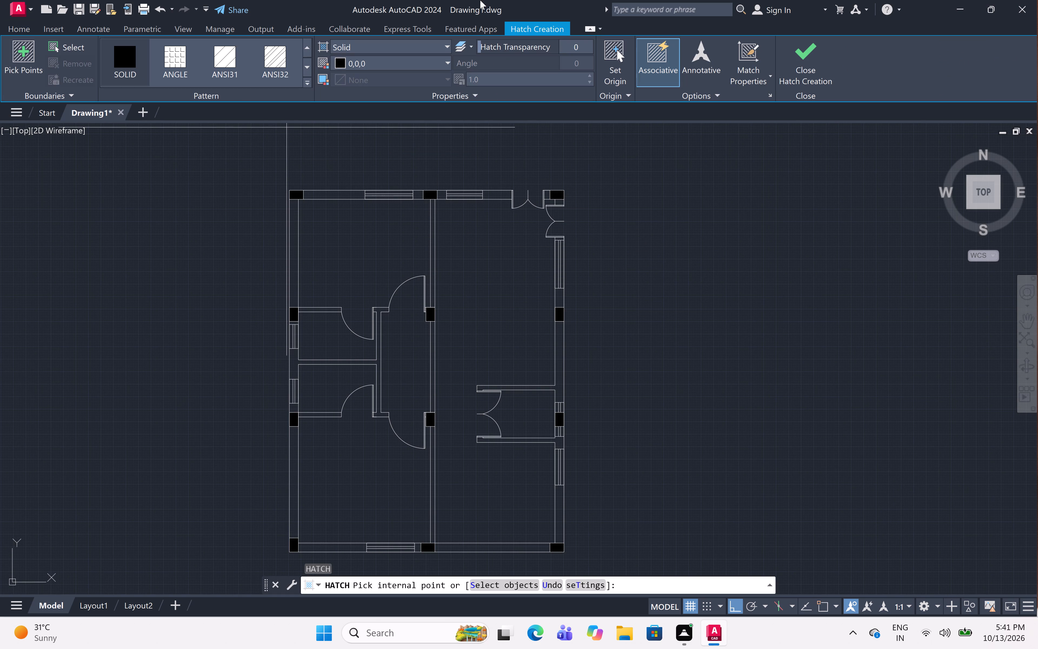
{"action": "left_click", "coordinate": [444, 60]}
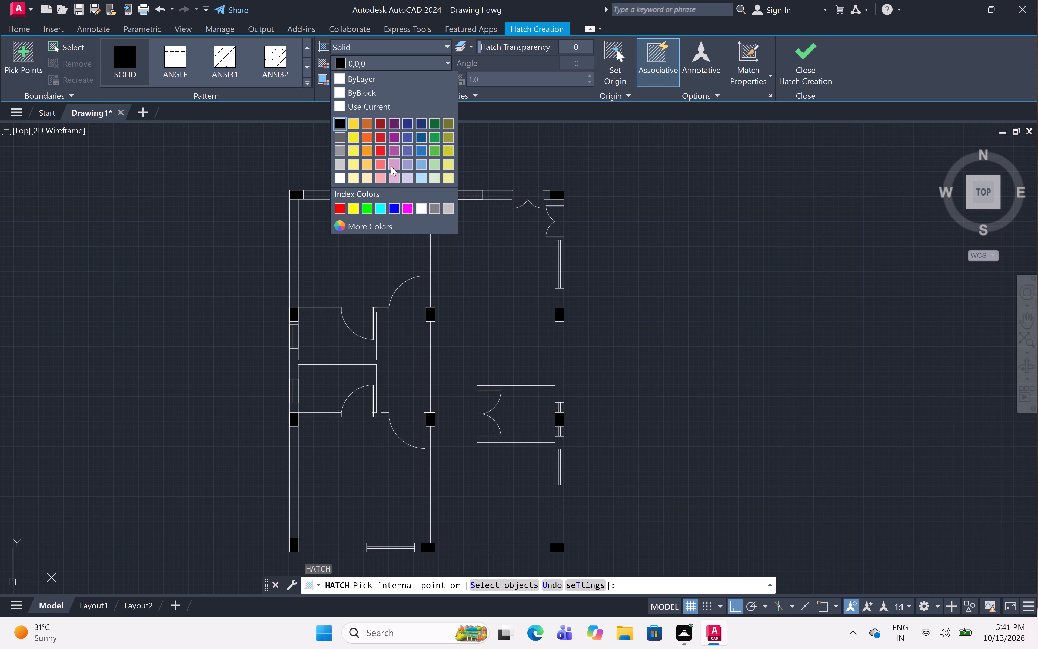
{"action": "left_click", "coordinate": [351, 225]}
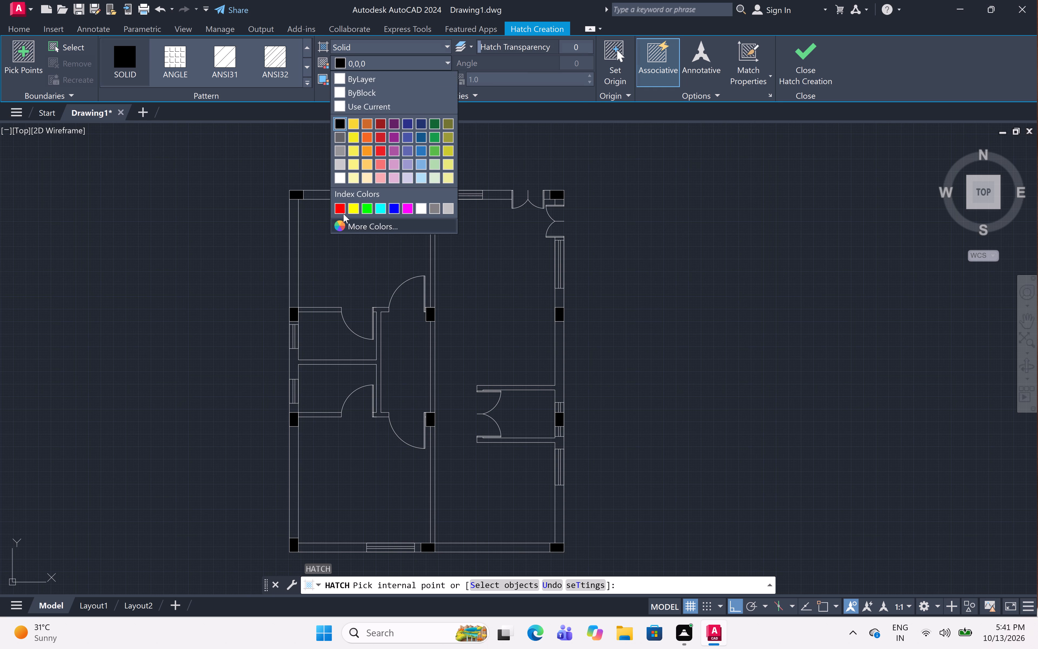
{"action": "left_click", "coordinate": [422, 214]}
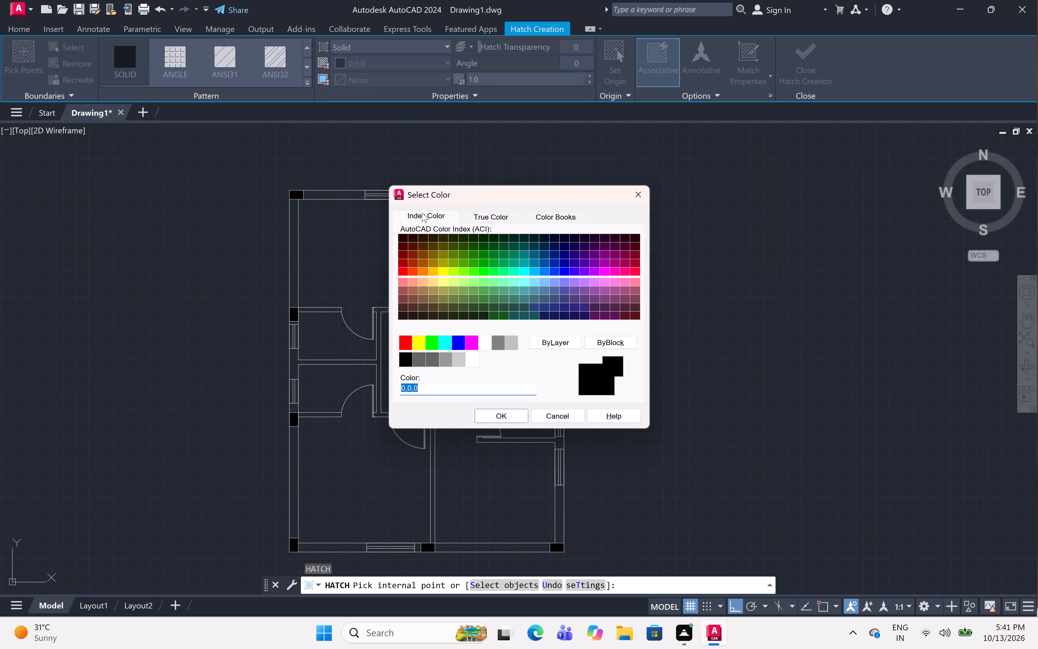
{"action": "left_click", "coordinate": [605, 281]}
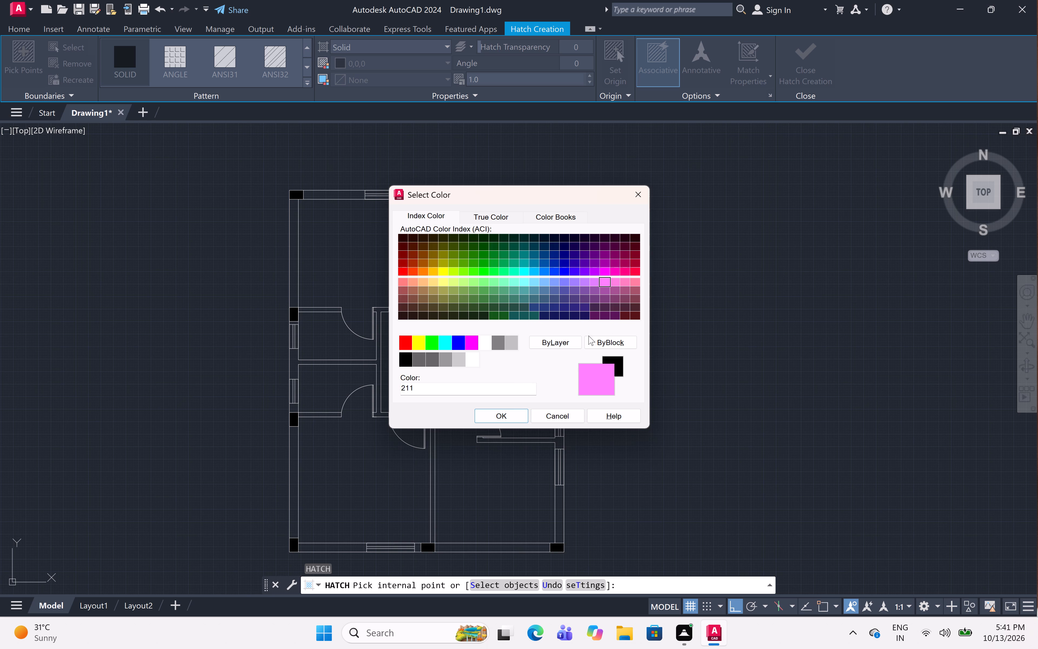
{"action": "left_click", "coordinate": [628, 280]}
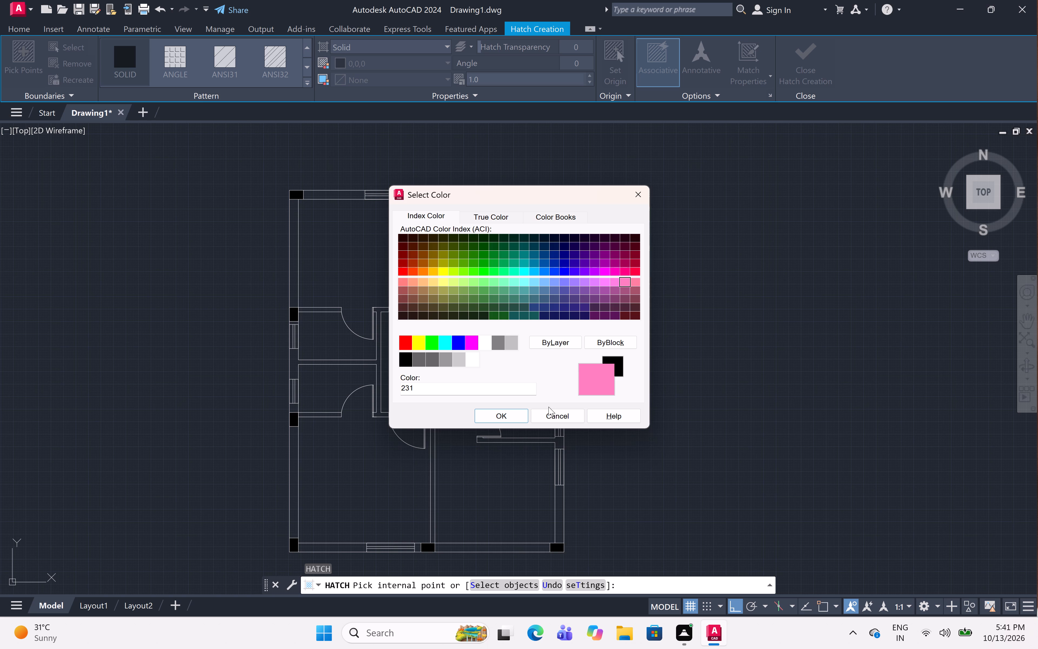
{"action": "left_click", "coordinate": [637, 284]}
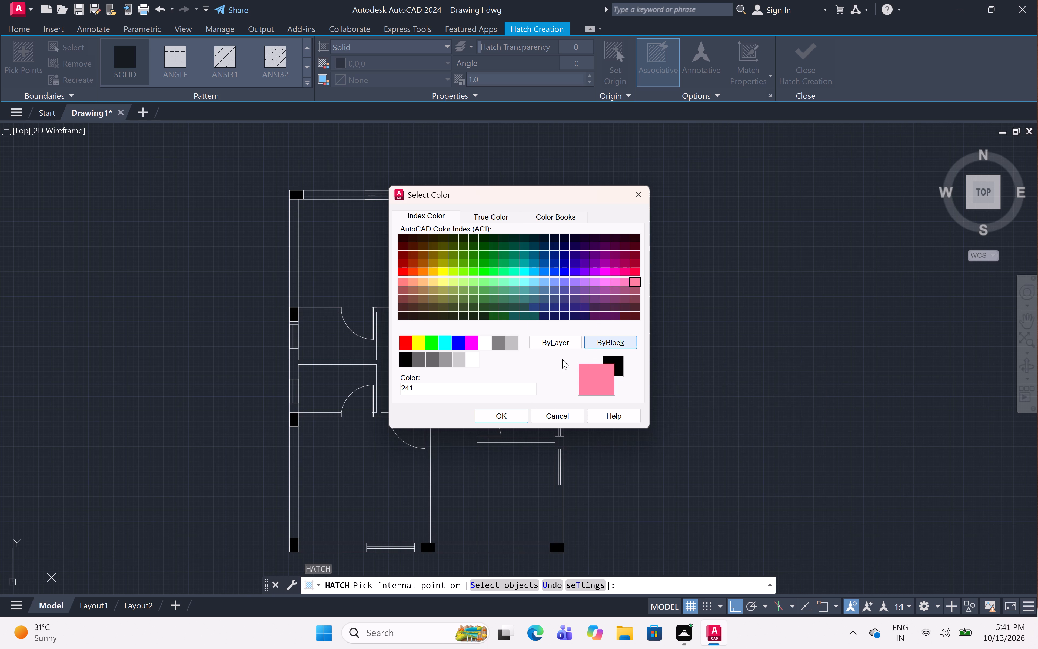
{"action": "left_click", "coordinate": [504, 413]}
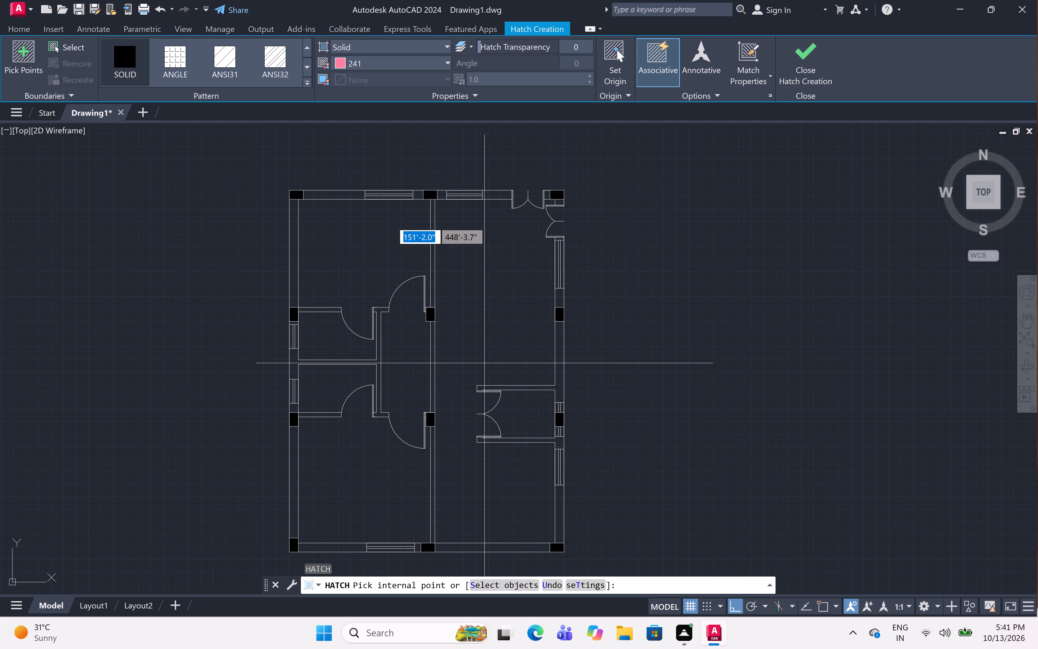
Fill the north wall segments west of the double door, plus the northwest room's west wall and south partition, with the solid hatch.
{"action": "scroll", "coordinate": [346, 196], "scroll_direction": "up", "scroll_amount": 2}
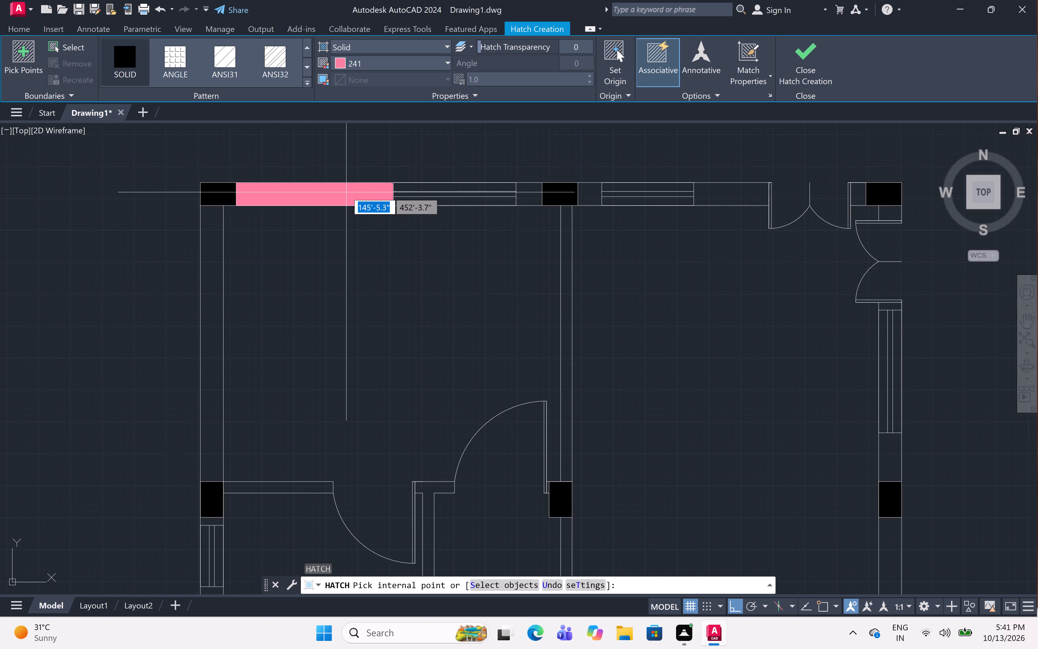
{"action": "left_click", "coordinate": [344, 190]}
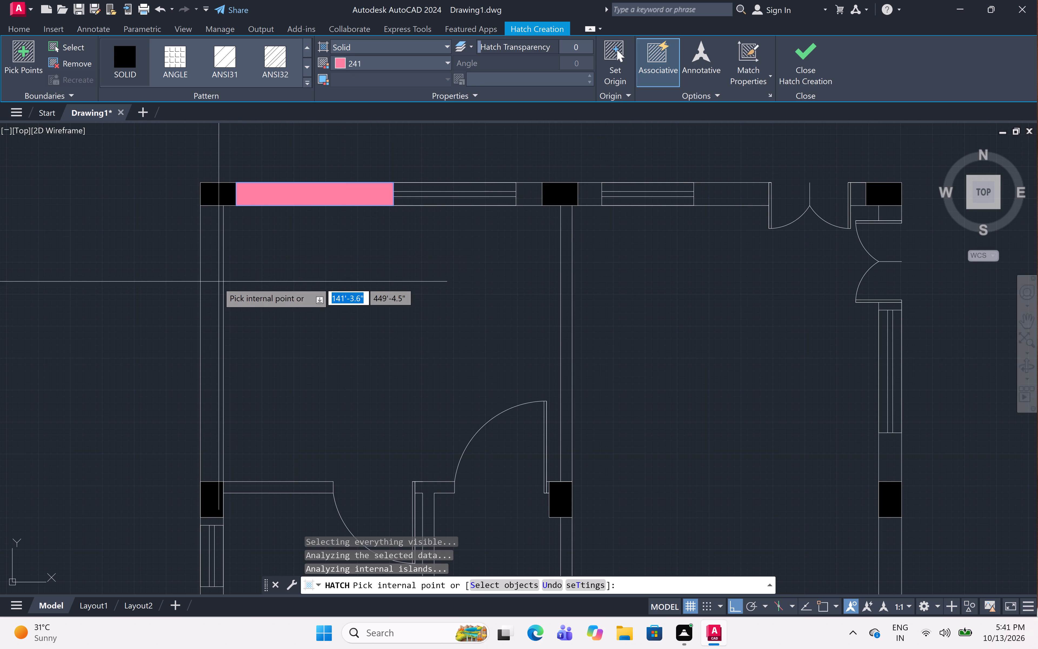
{"action": "left_click", "coordinate": [215, 285]}
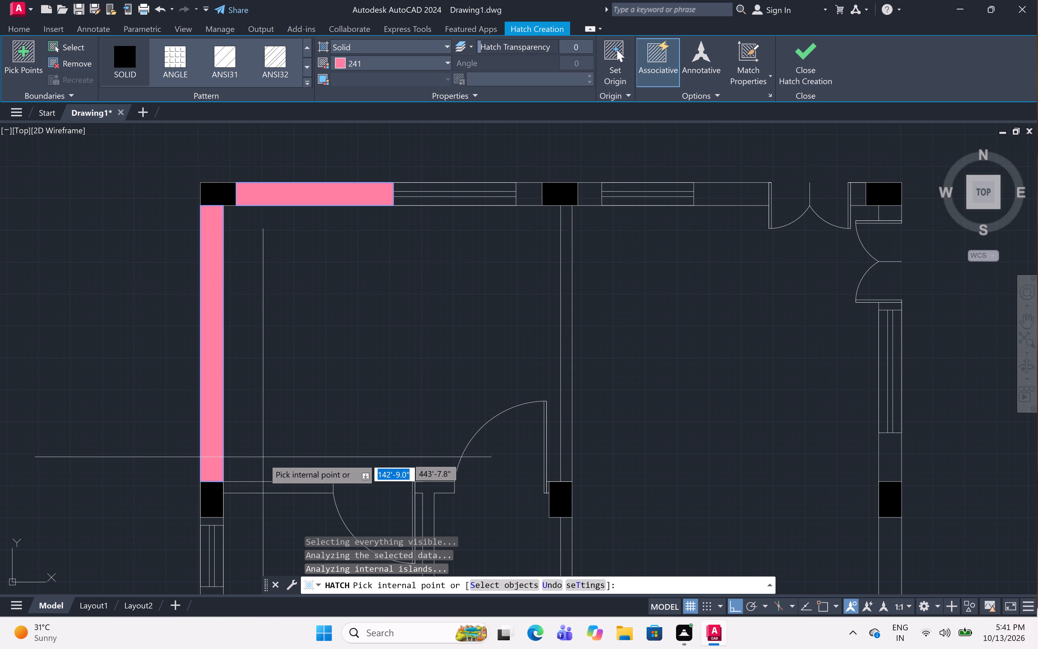
{"action": "left_click", "coordinate": [266, 488]}
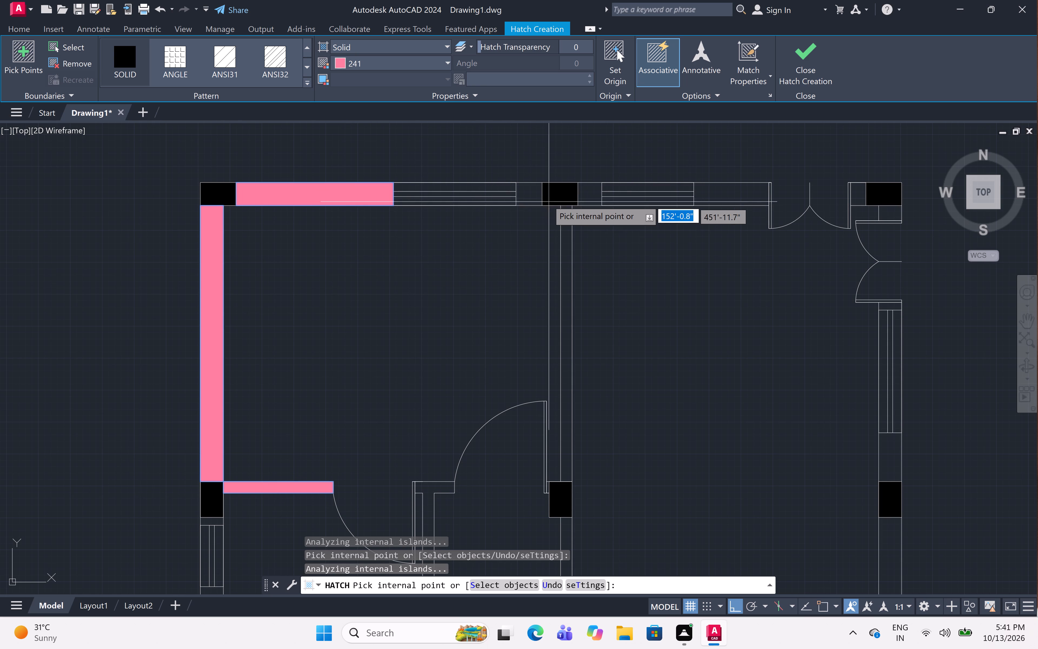
{"action": "left_click", "coordinate": [525, 197]}
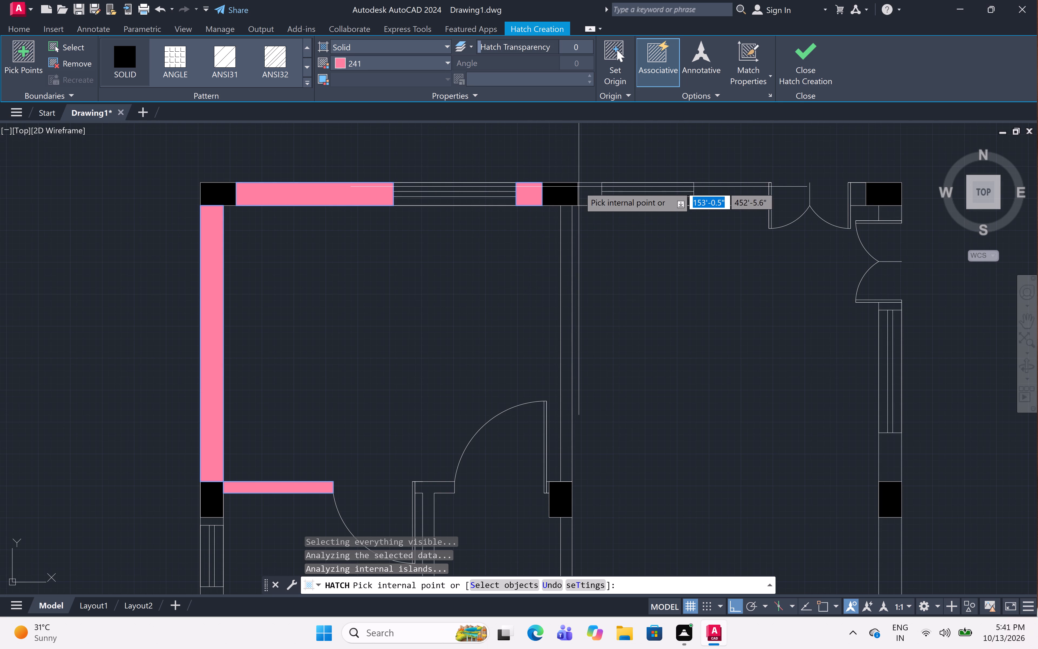
{"action": "left_click", "coordinate": [591, 196]}
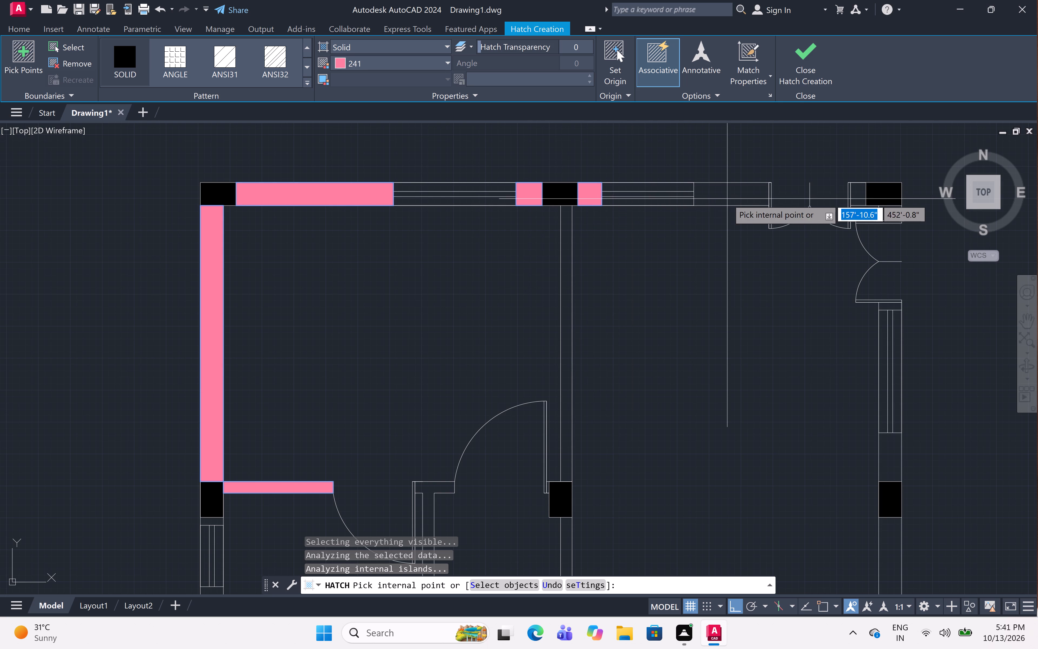
{"action": "left_click", "coordinate": [732, 196]}
Fill the two short wall pieces beside the northeast corner block and the one south of the east double door.
{"action": "middle_click_drag", "start_coordinate": [674, 260], "coordinate": [400, 267]}
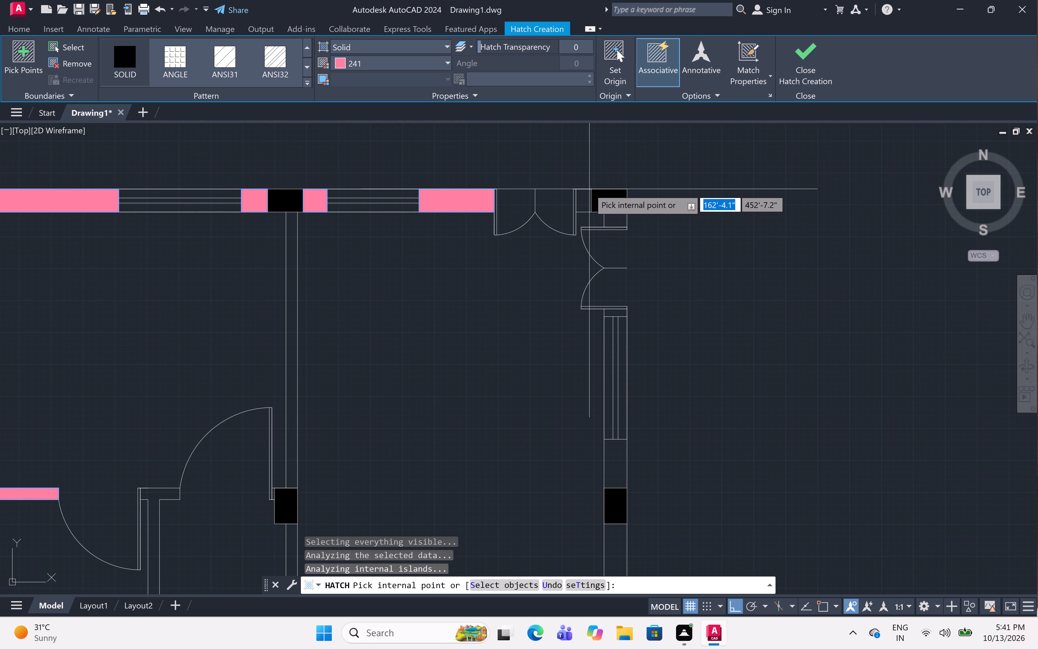
{"action": "scroll", "coordinate": [603, 172], "scroll_direction": "up", "scroll_amount": 3}
{"action": "scroll", "coordinate": [621, 189], "scroll_direction": "up", "scroll_amount": 2}
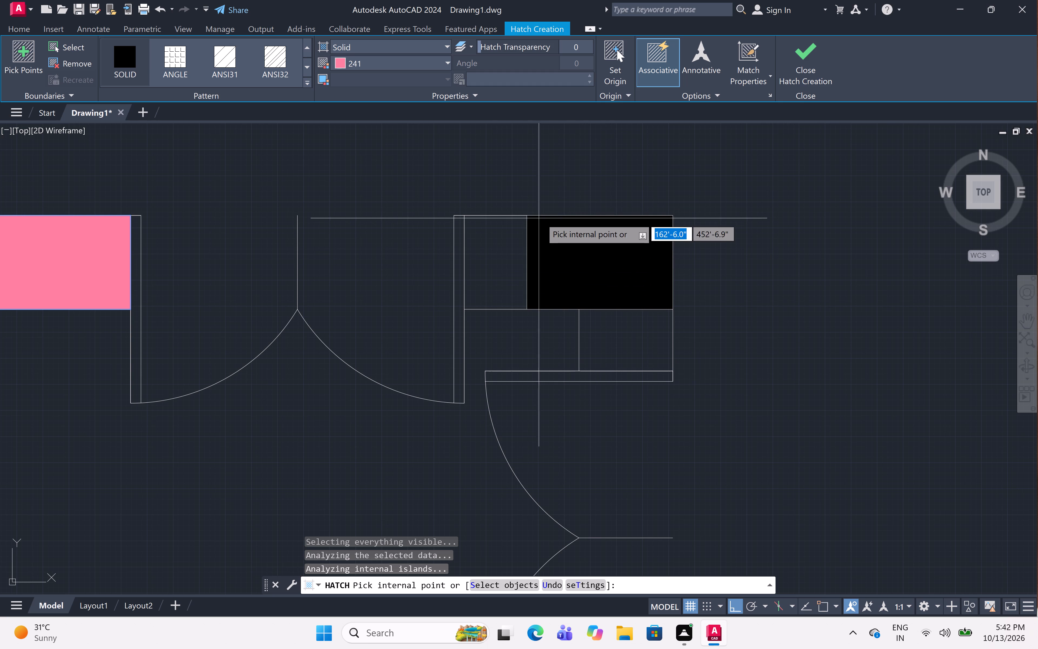
{"action": "left_click", "coordinate": [502, 264]}
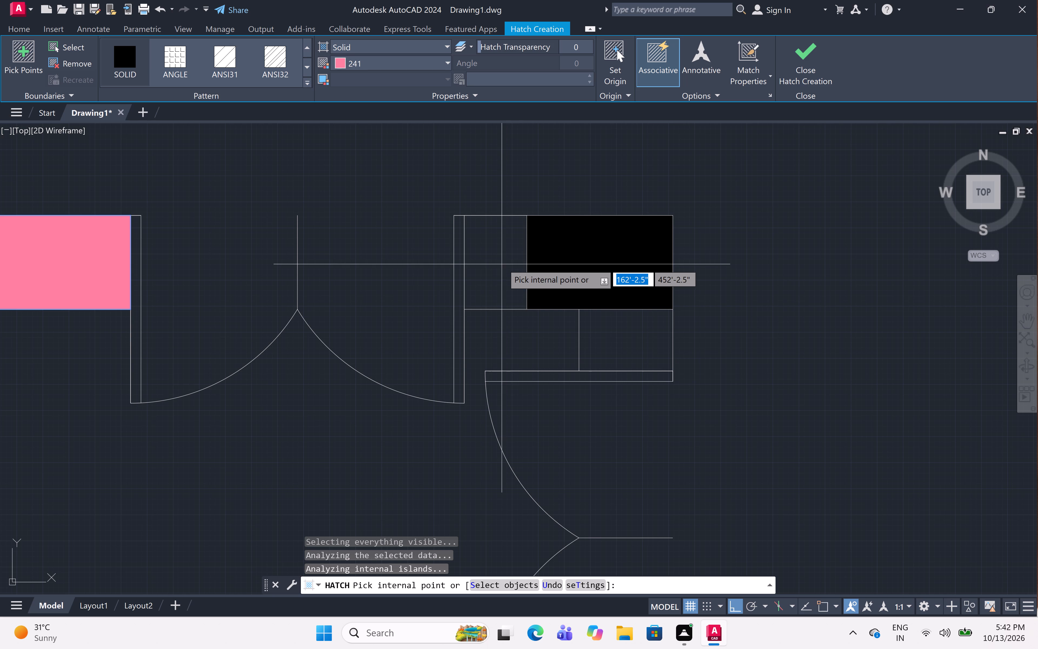
{"action": "left_click", "coordinate": [633, 342]}
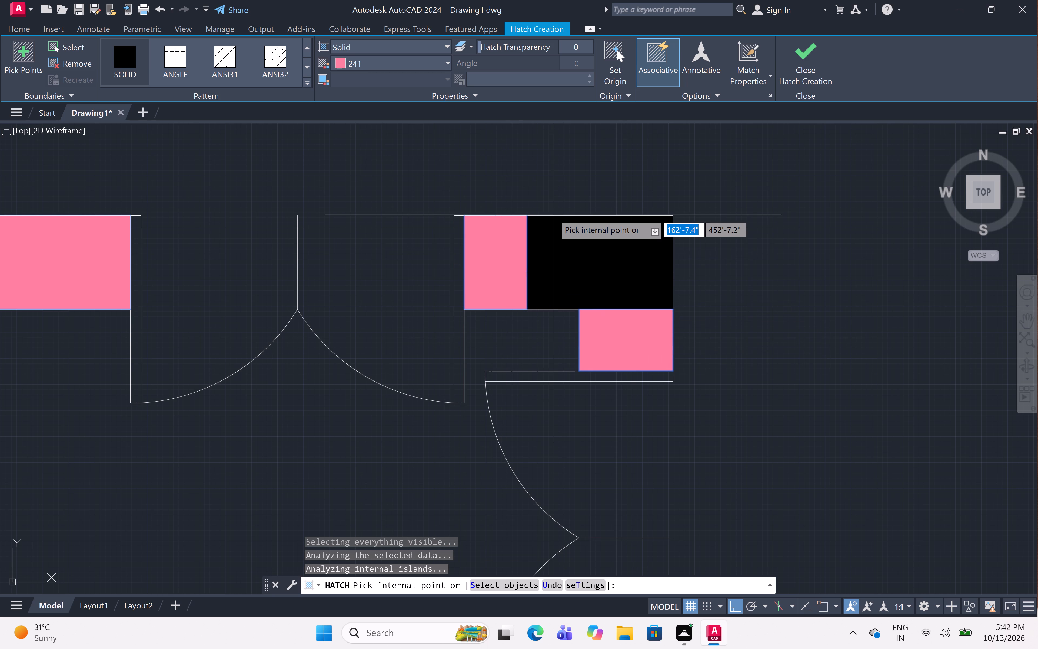
{"action": "scroll", "coordinate": [553, 209], "scroll_direction": "down", "scroll_amount": 9}
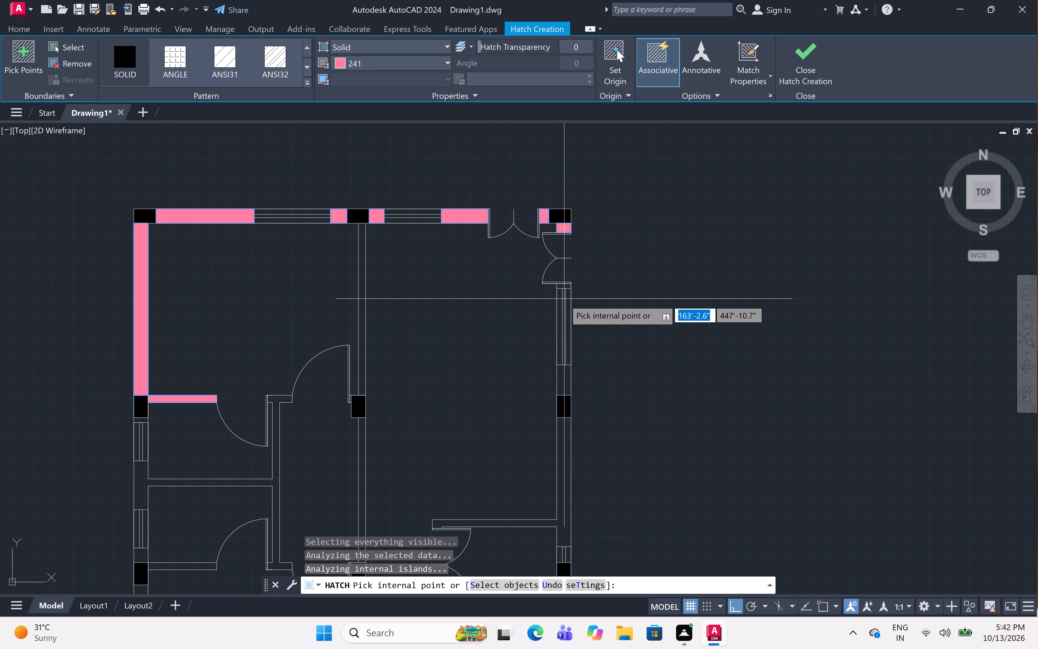
{"action": "scroll", "coordinate": [565, 281], "scroll_direction": "up", "scroll_amount": 8}
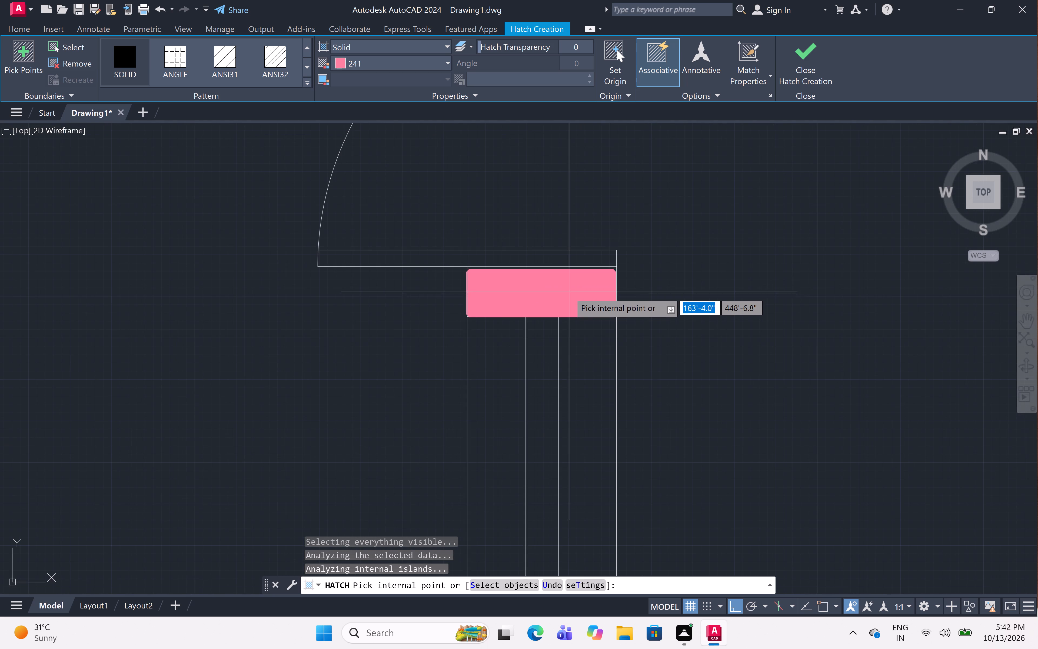
{"action": "left_click", "coordinate": [570, 292]}
Fill the east wall on both sides of the block south of the upper window, including the small east room's north wall.
{"action": "scroll", "coordinate": [565, 263], "scroll_direction": "down", "scroll_amount": 6}
{"action": "scroll", "coordinate": [571, 356], "scroll_direction": "down", "scroll_amount": 1}
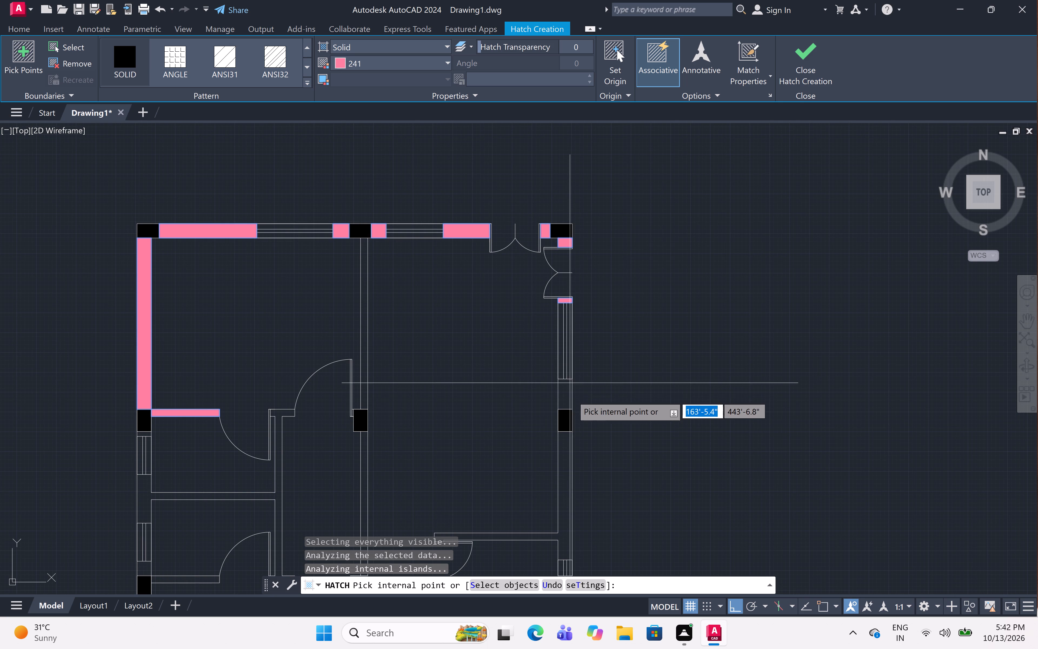
{"action": "left_click", "coordinate": [572, 397]}
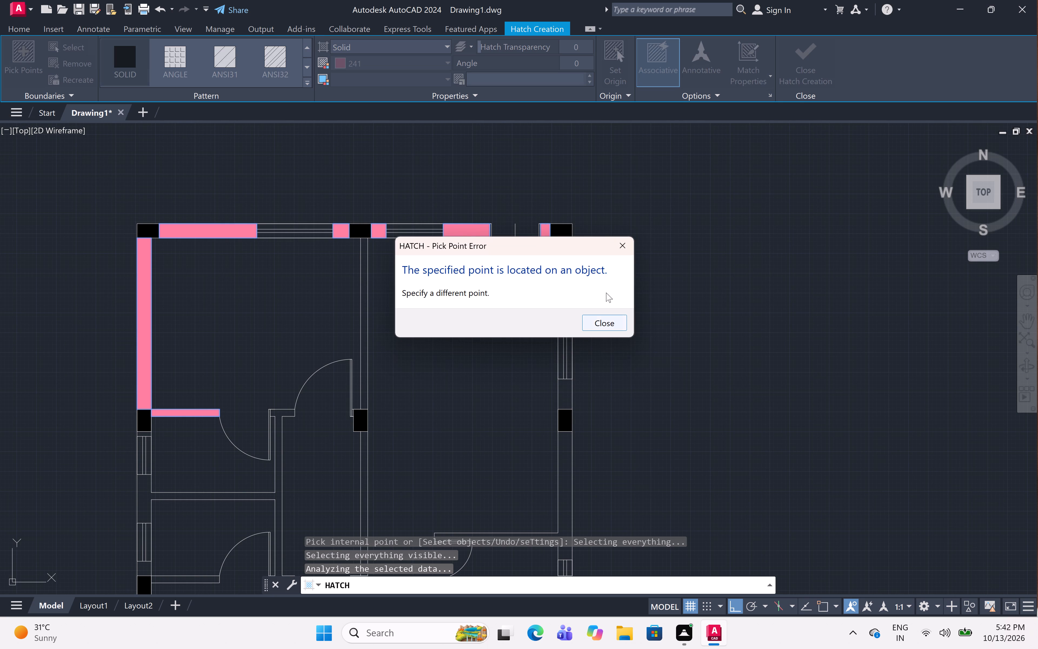
{"action": "left_click", "coordinate": [628, 238]}
{"action": "scroll", "coordinate": [626, 217], "scroll_direction": "down", "scroll_amount": 2}
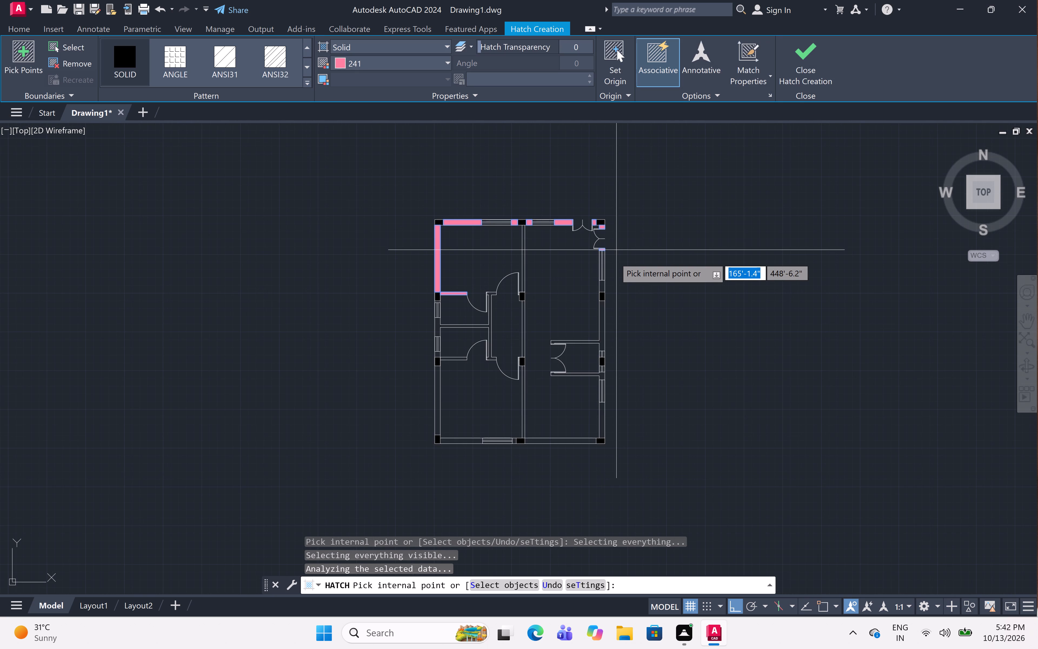
{"action": "scroll", "coordinate": [601, 291], "scroll_direction": "up", "scroll_amount": 4}
{"action": "left_click", "coordinate": [602, 290]}
{"action": "scroll", "coordinate": [616, 377], "scroll_direction": "down", "scroll_amount": 2}
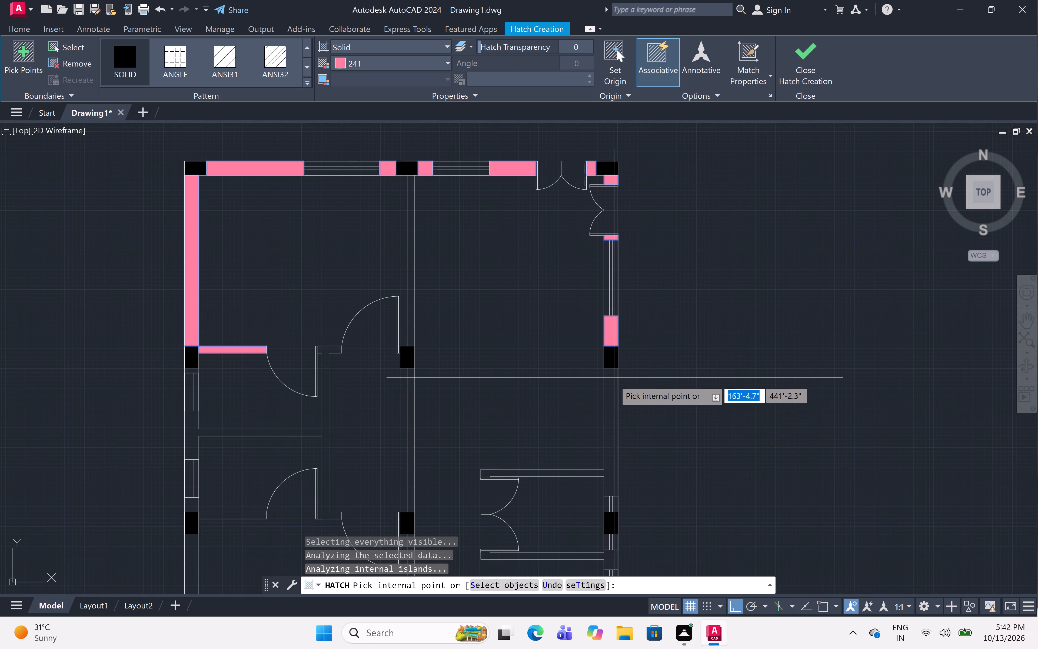
{"action": "left_click", "coordinate": [611, 396]}
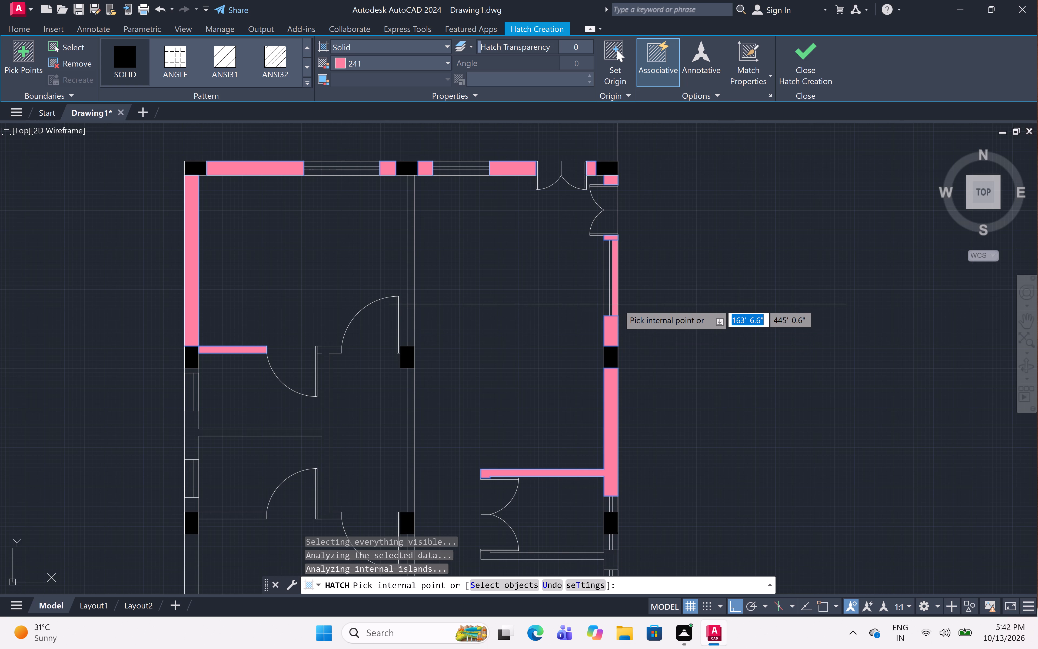
Fill the small east room's south wall and the east wall between the lower window and the southeast corner block.
{"action": "scroll", "coordinate": [618, 305], "scroll_direction": "down", "scroll_amount": 2}
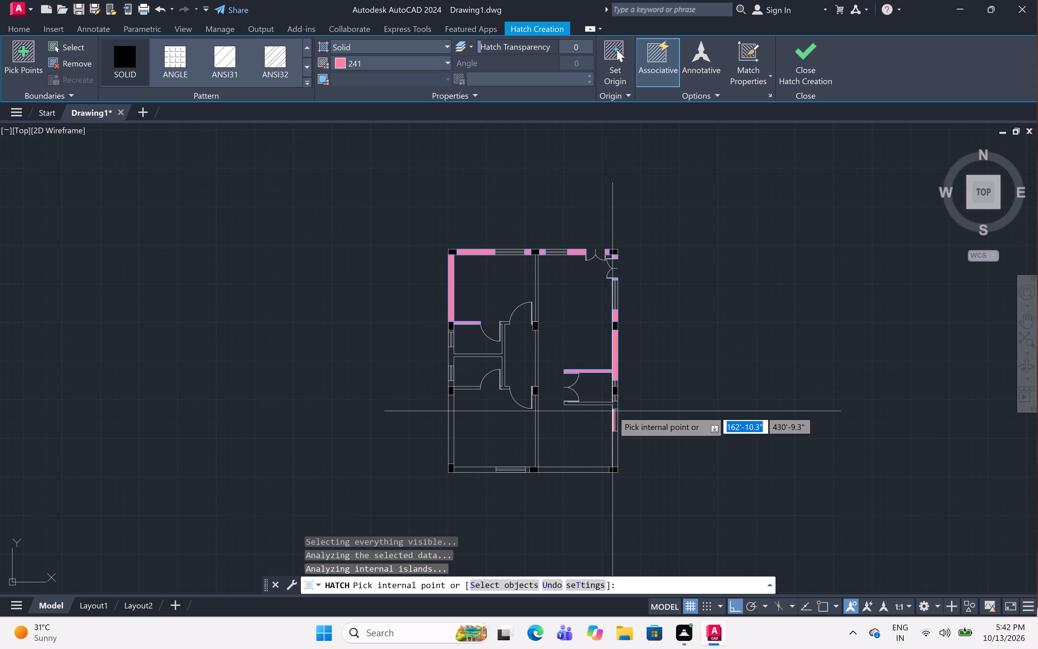
{"action": "scroll", "coordinate": [613, 411], "scroll_direction": "up", "scroll_amount": 4}
{"action": "left_click", "coordinate": [626, 363]}
{"action": "scroll", "coordinate": [628, 361], "scroll_direction": "down", "scroll_amount": 4}
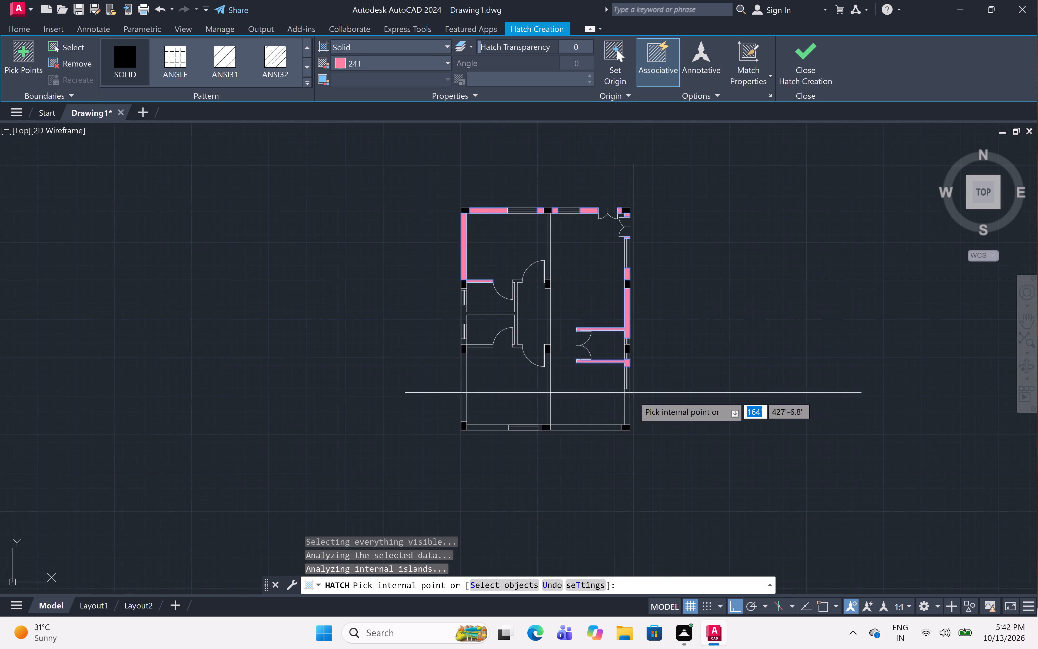
{"action": "scroll", "coordinate": [633, 410], "scroll_direction": "up", "scroll_amount": 3}
{"action": "left_click", "coordinate": [617, 407]}
{"action": "scroll", "coordinate": [624, 348], "scroll_direction": "down", "scroll_amount": 4}
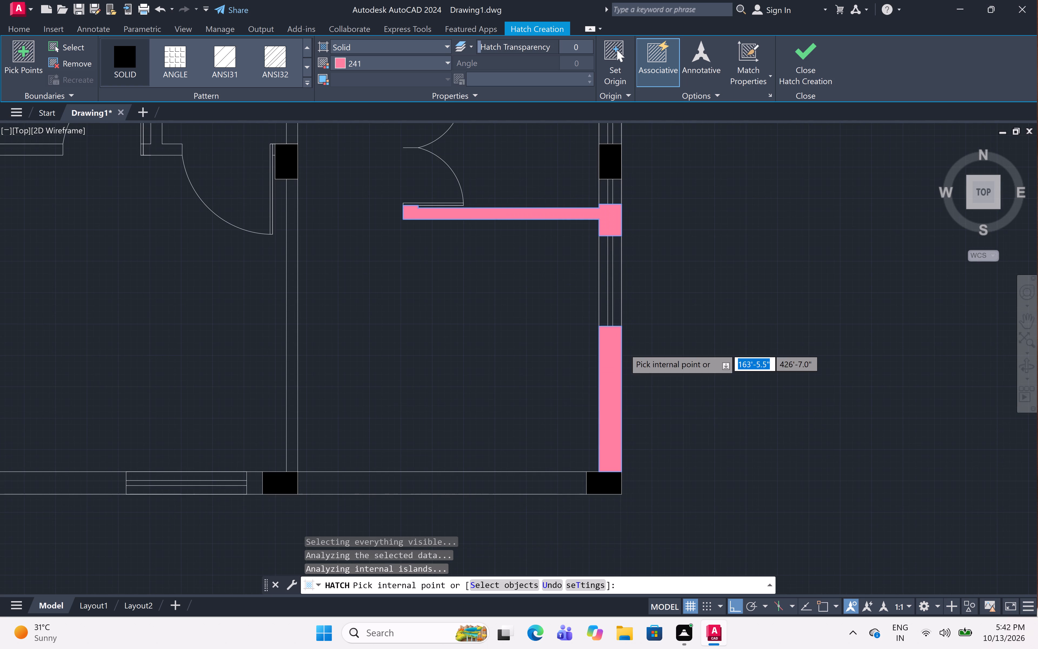
Fill the south wall between the central block and the southeast corner block.
{"action": "scroll", "coordinate": [585, 383], "scroll_direction": "up", "scroll_amount": 2}
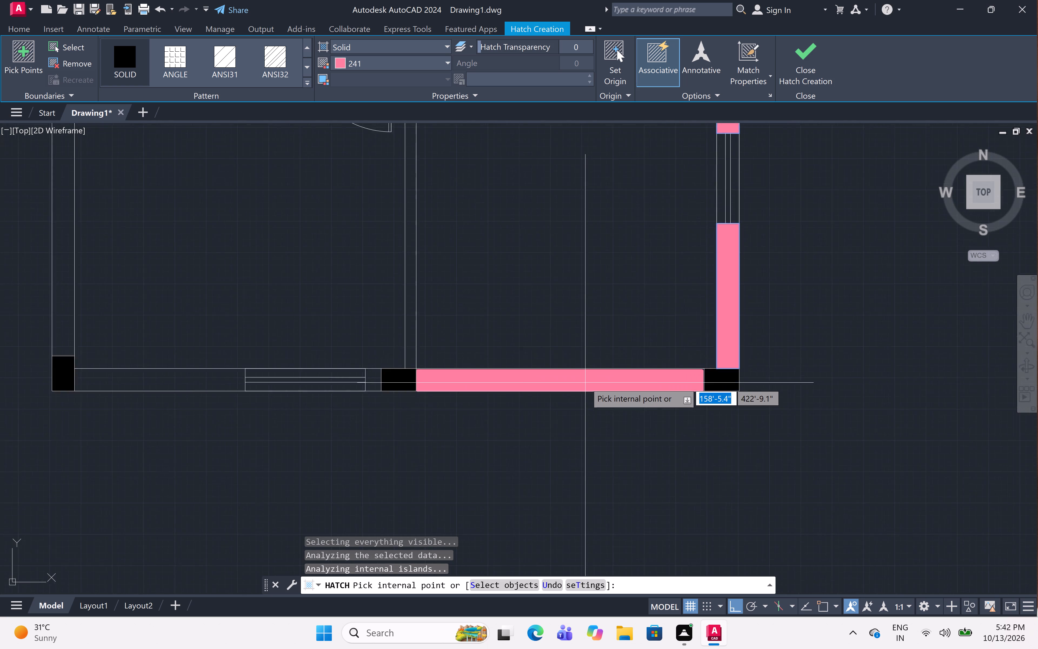
{"action": "scroll", "coordinate": [585, 383], "scroll_direction": "up", "scroll_amount": 2}
{"action": "left_click", "coordinate": [585, 380]}
{"action": "scroll", "coordinate": [563, 313], "scroll_direction": "down", "scroll_amount": 3}
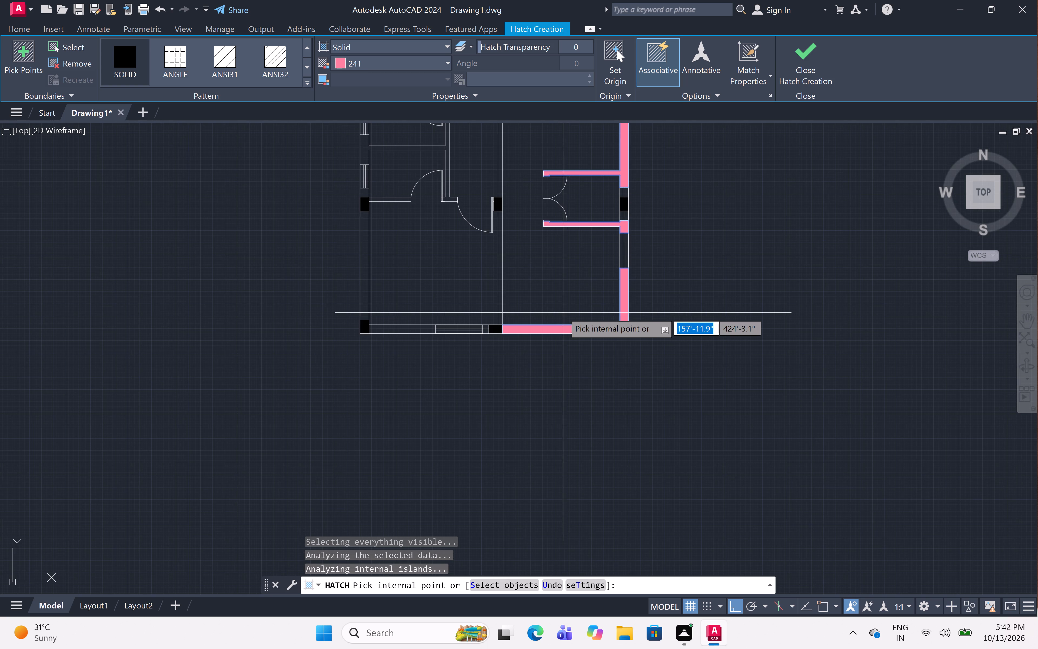
Fill the southwest room's east wall, its south wall on both sides of the window, and its west wall.
{"action": "scroll", "coordinate": [491, 204], "scroll_direction": "up", "scroll_amount": 2}
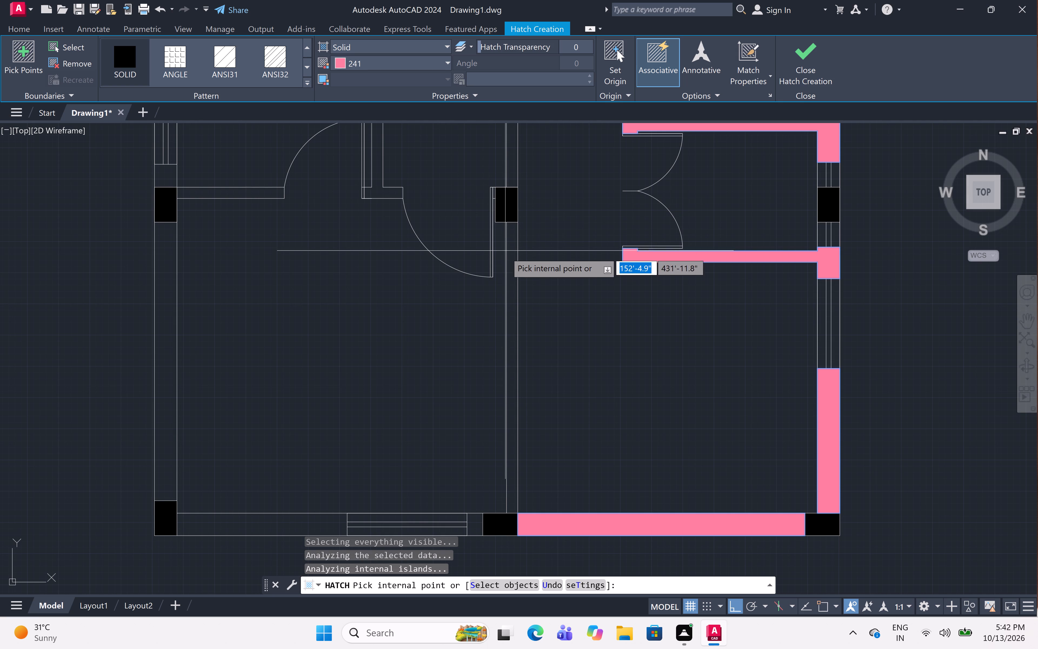
{"action": "left_click", "coordinate": [511, 274]}
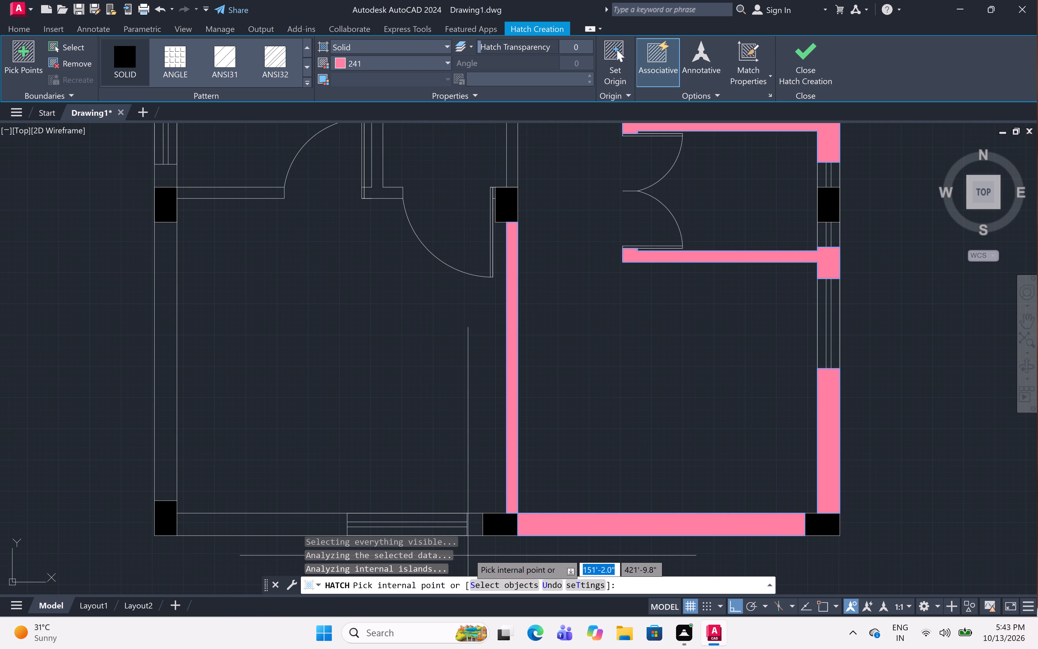
{"action": "left_click", "coordinate": [474, 522]}
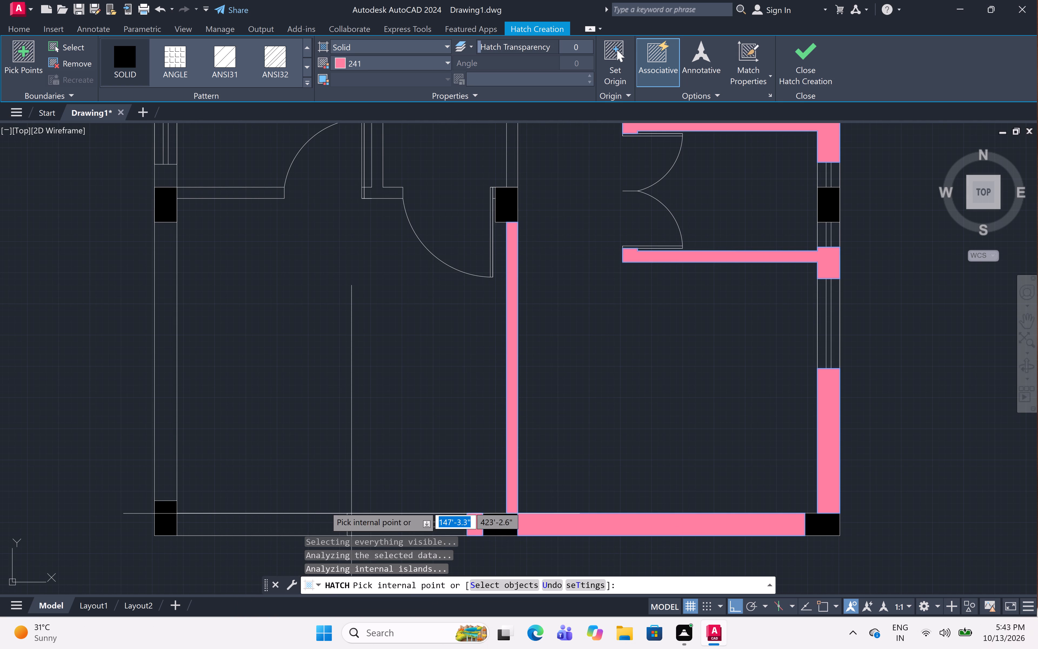
{"action": "left_click", "coordinate": [226, 521]}
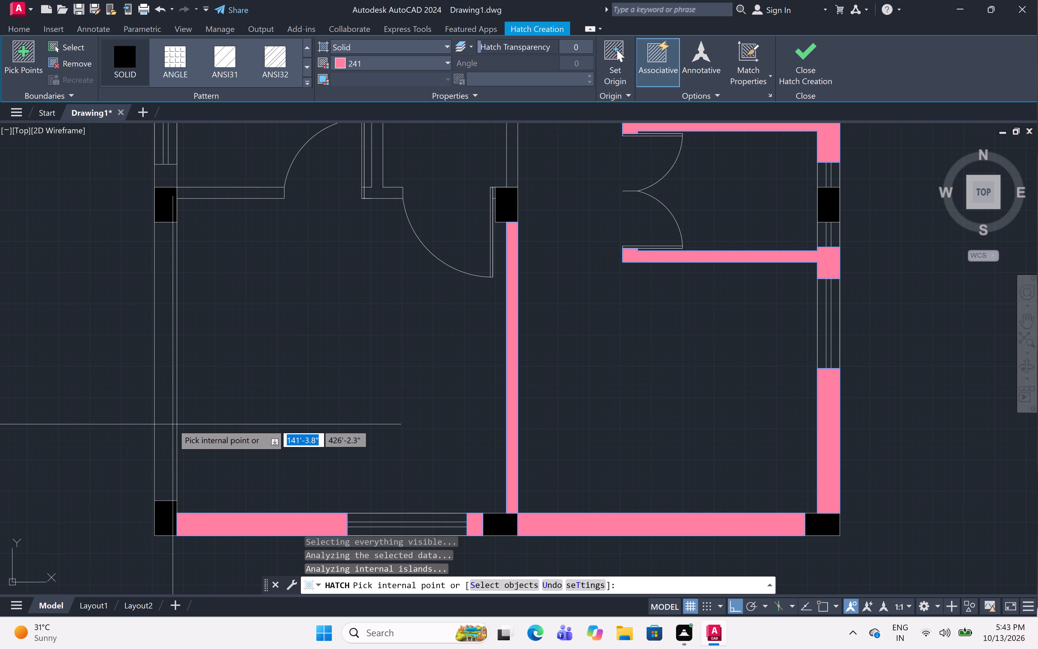
{"action": "left_click", "coordinate": [172, 423]}
{"action": "middle_click_drag", "start_coordinate": [221, 360], "coordinate": [190, 529]}
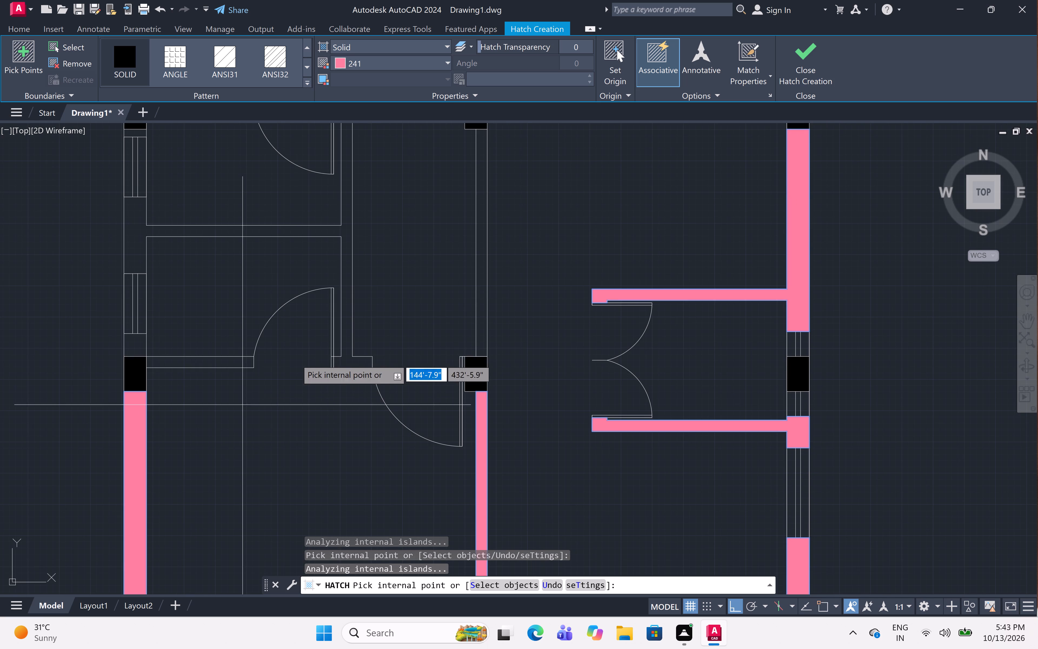
Fill the walls of the two small west rooms, including the short west-wall piece just north of the lower west block.
{"action": "middle_click_drag", "start_coordinate": [433, 315], "coordinate": [424, 388]}
{"action": "left_click", "coordinate": [148, 435]}
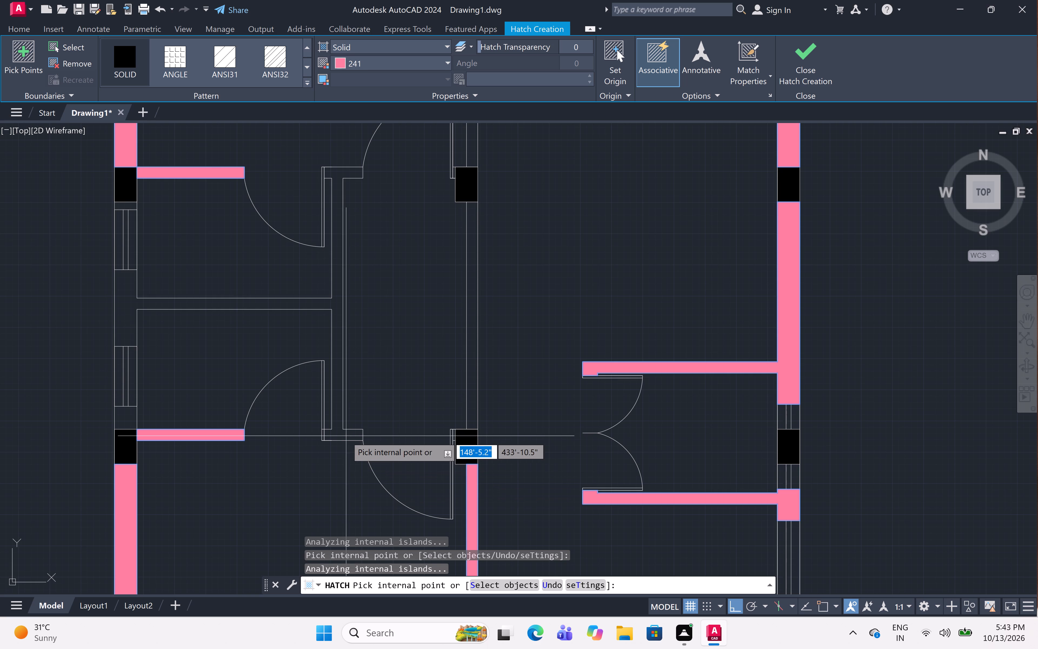
{"action": "left_click", "coordinate": [346, 436]}
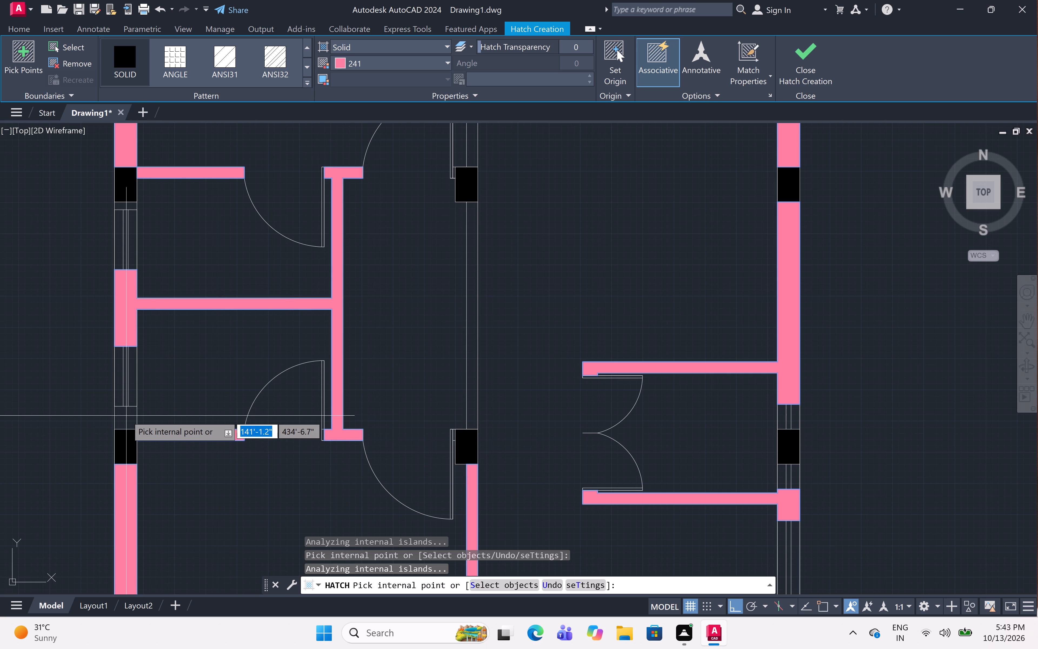
{"action": "left_click", "coordinate": [126, 416]}
Fill the central wall from the north wall to the upper middle block, and the short west-wall piece south of the upper west block.
{"action": "scroll", "coordinate": [178, 380], "scroll_direction": "down", "scroll_amount": 1}
{"action": "middle_click_drag", "start_coordinate": [178, 380], "coordinate": [172, 463]}
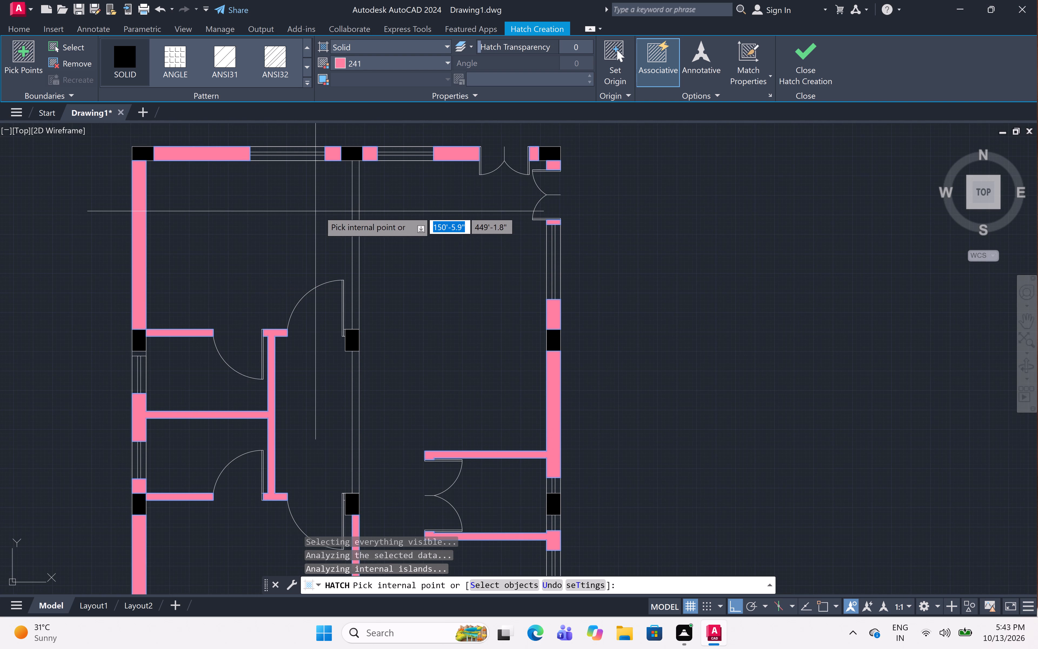
{"action": "left_click", "coordinate": [357, 242]}
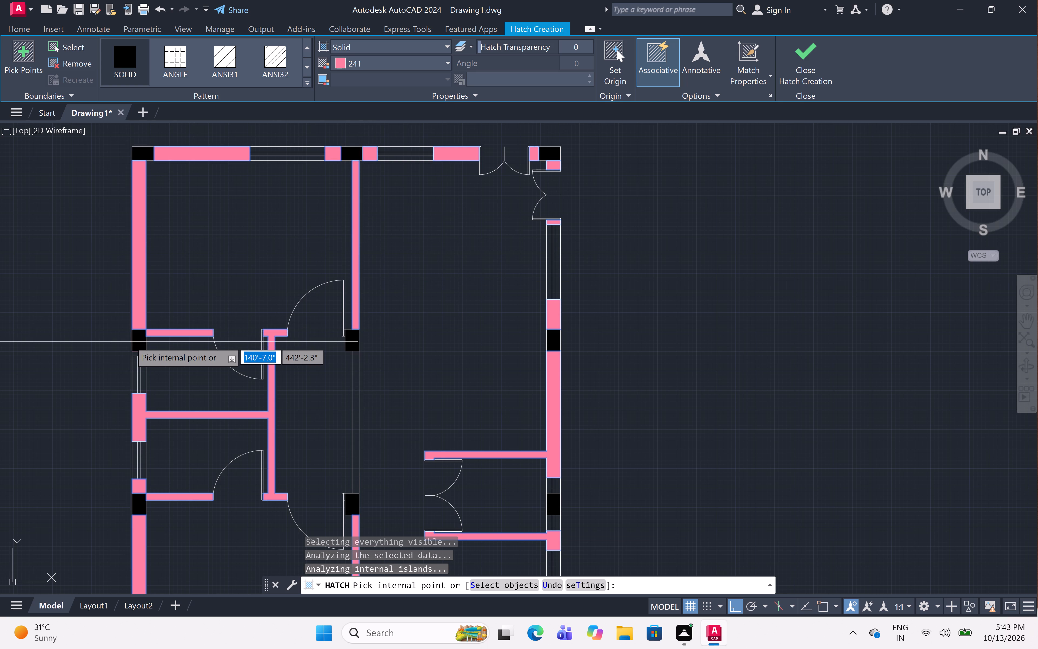
{"action": "scroll", "coordinate": [153, 369], "scroll_direction": "up", "scroll_amount": 3}
{"action": "left_click", "coordinate": [116, 311]}
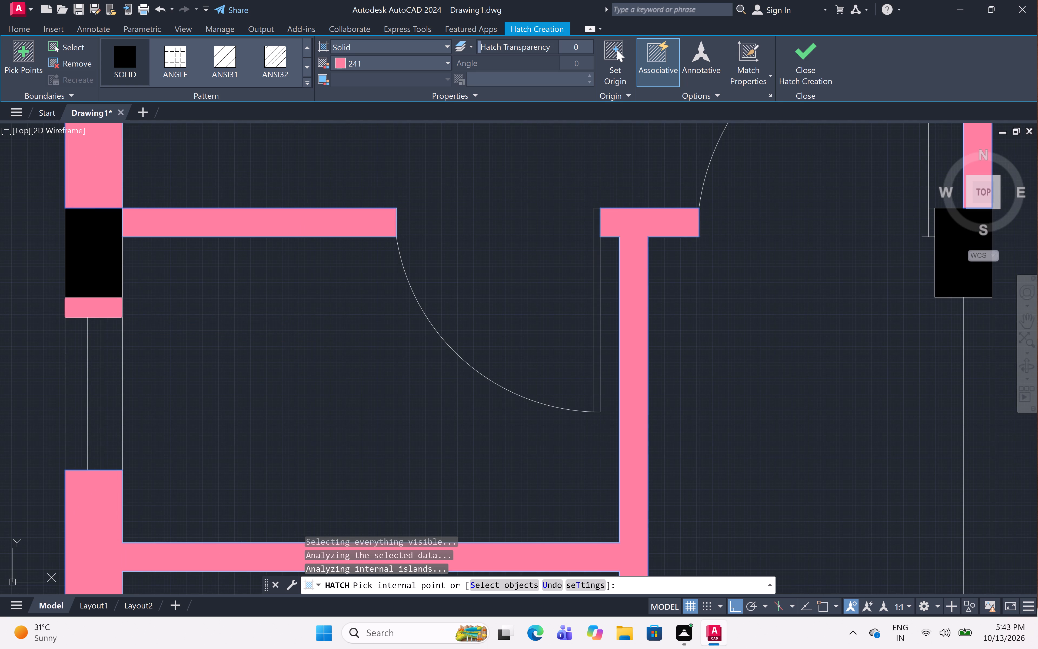
{"action": "scroll", "coordinate": [238, 326], "scroll_direction": "down", "scroll_amount": 5}
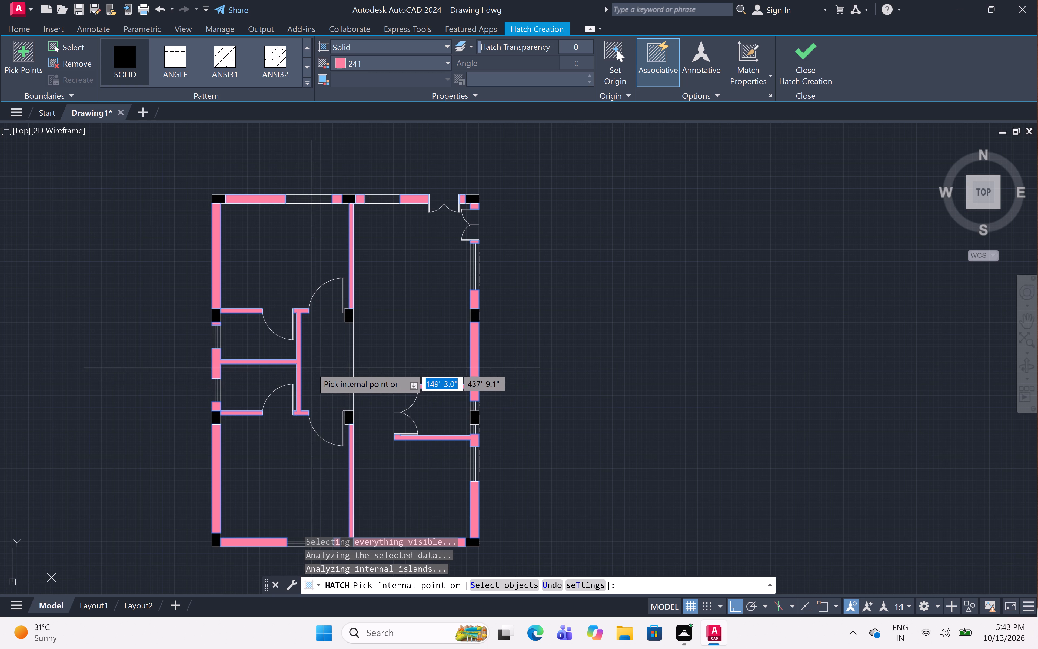
{"action": "scroll", "coordinate": [355, 376], "scroll_direction": "up", "scroll_amount": 2}
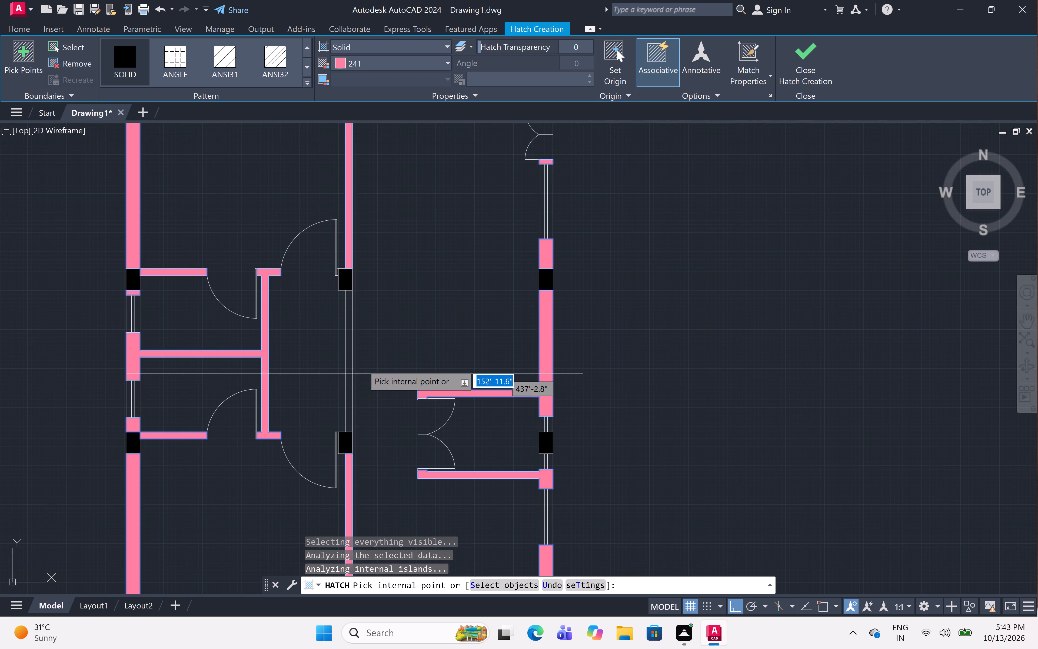
{"action": "scroll", "coordinate": [363, 364], "scroll_direction": "up", "scroll_amount": 1}
{"action": "key", "text": "Escape"}
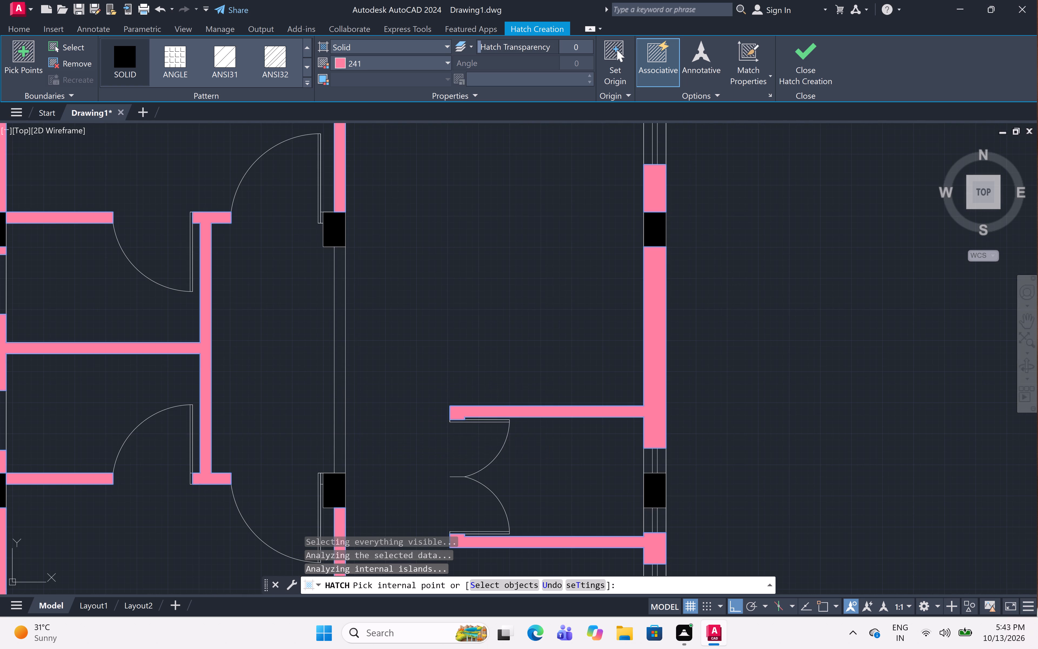
Create a new layer and assign it the ACAD_ISO02W100 ISO dash linetype.
{"action": "left_click", "coordinate": [554, 47]}
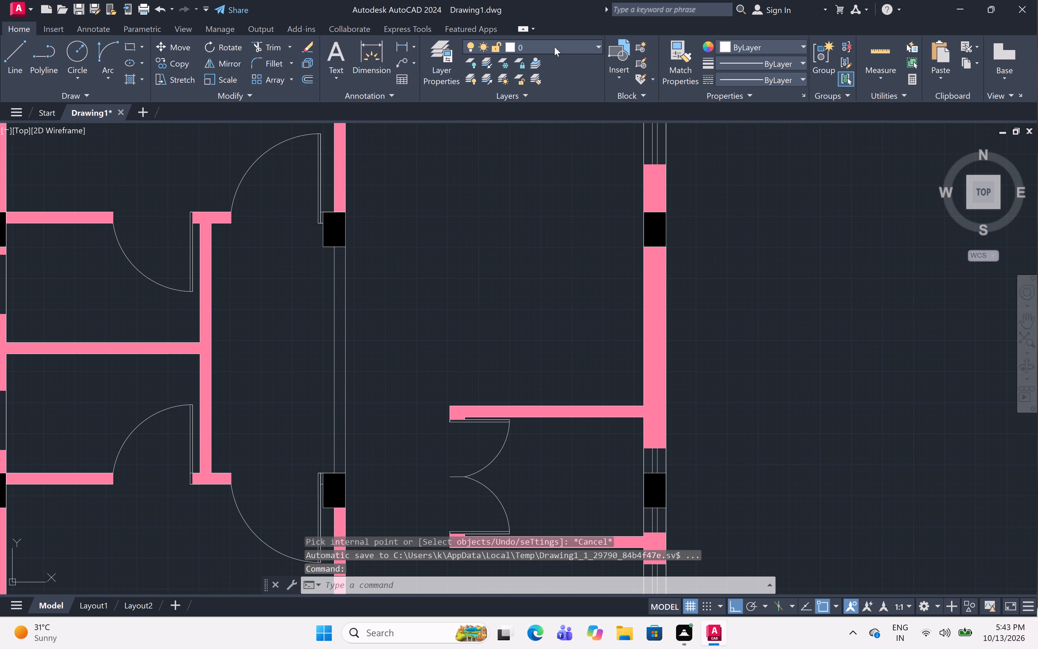
{"action": "left_click", "coordinate": [444, 75]}
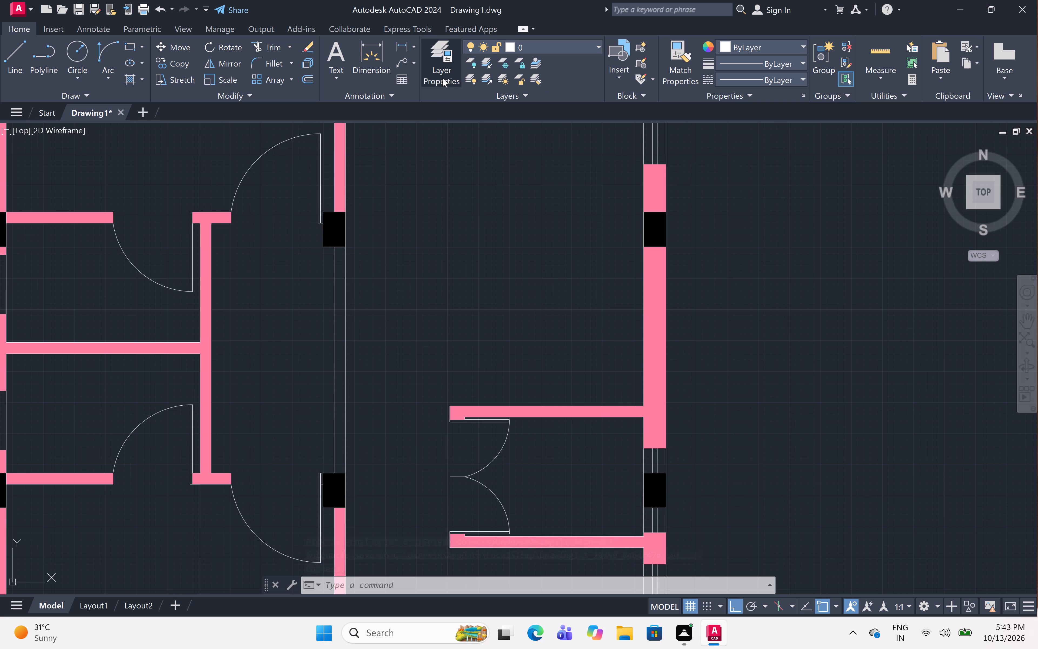
{"action": "left_click", "coordinate": [441, 76]}
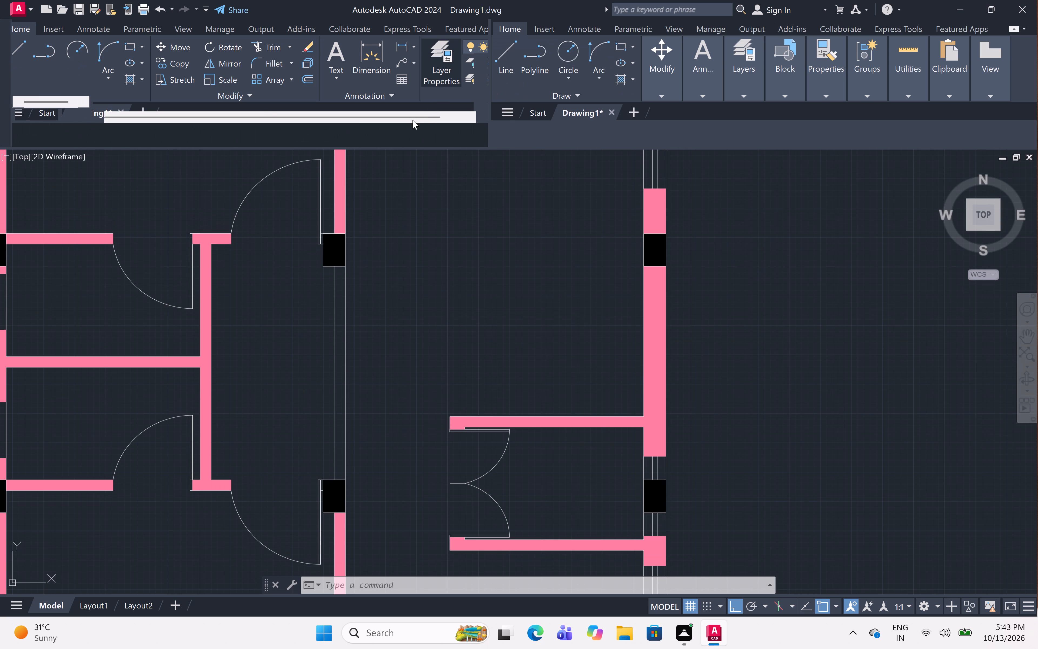
{"action": "right_click", "coordinate": [248, 88]}
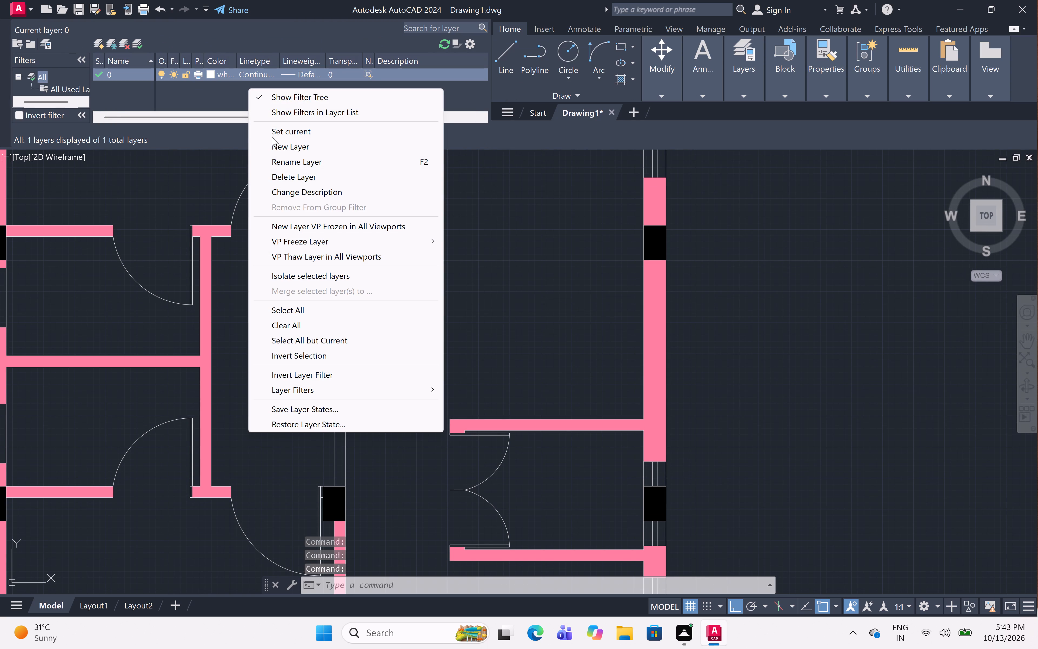
{"action": "left_click", "coordinate": [271, 147]}
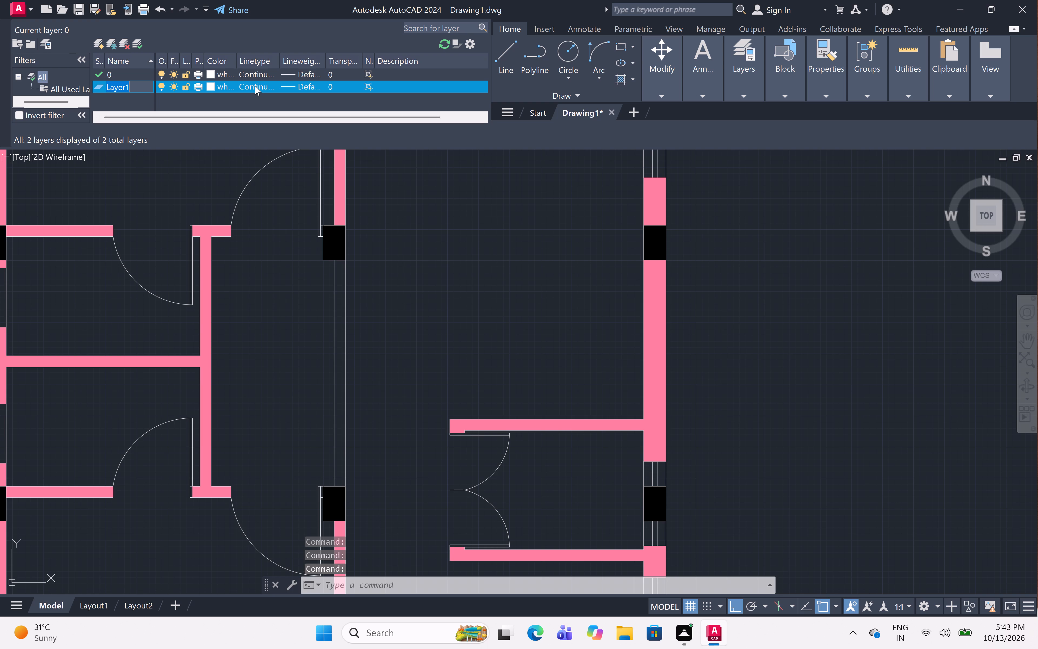
{"action": "left_click", "coordinate": [255, 86]}
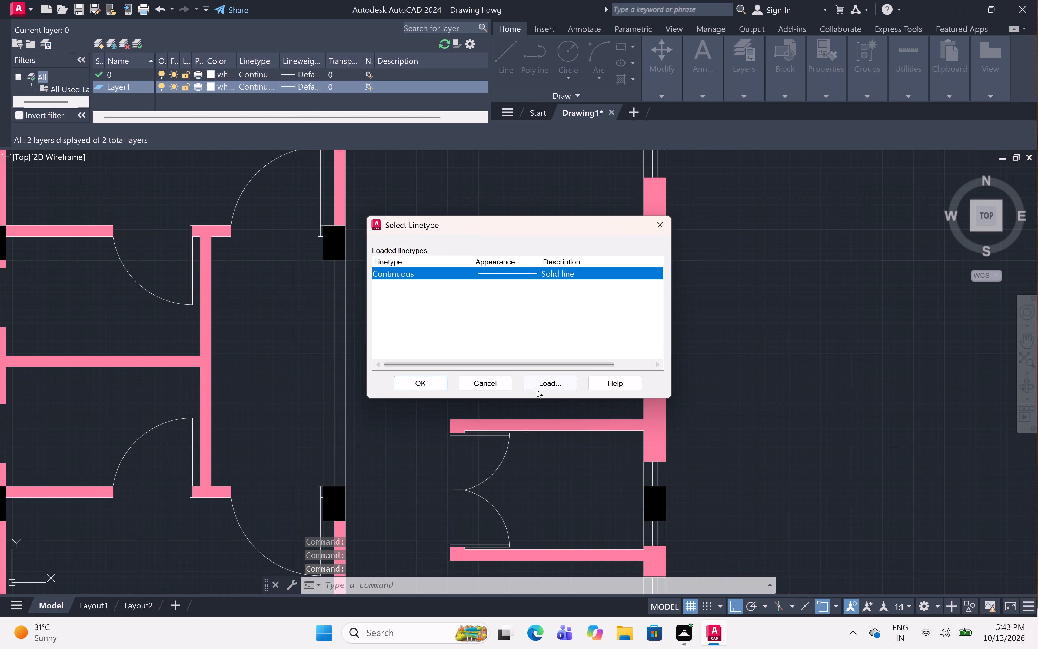
{"action": "left_click", "coordinate": [536, 389]}
{"action": "left_click", "coordinate": [484, 280]}
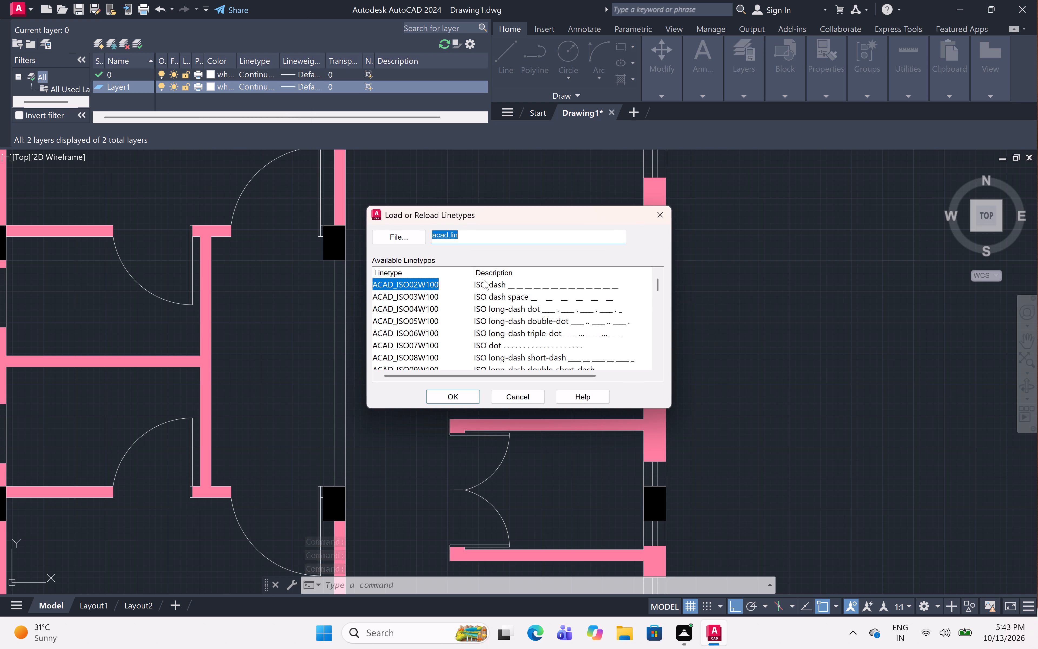
{"action": "left_click", "coordinate": [442, 392]}
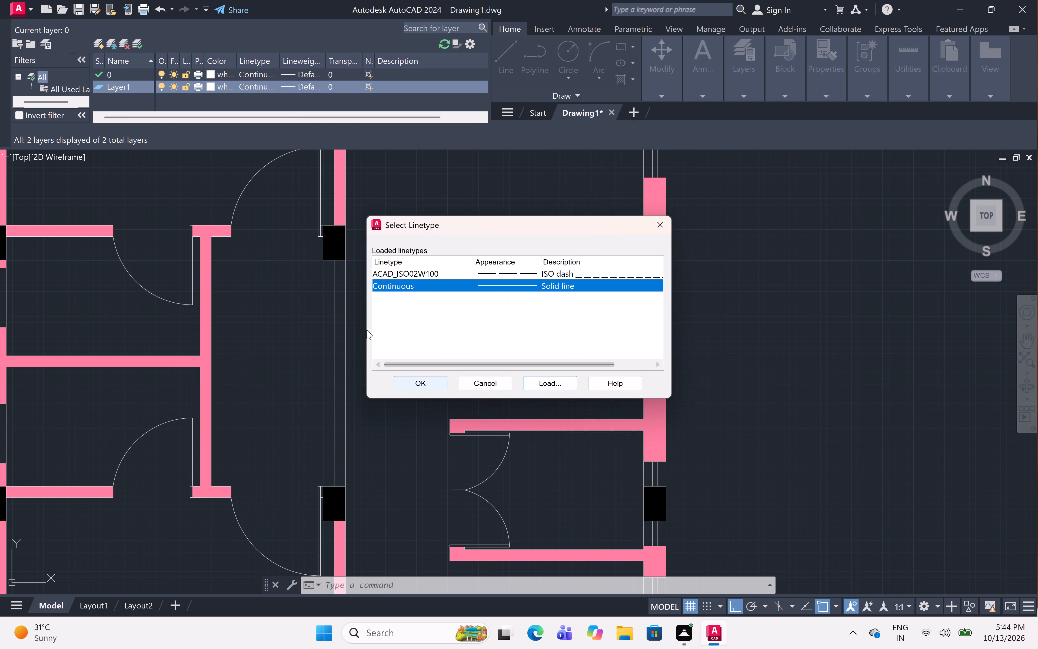
{"action": "left_click", "coordinate": [567, 271]}
{"action": "left_click", "coordinate": [440, 386]}
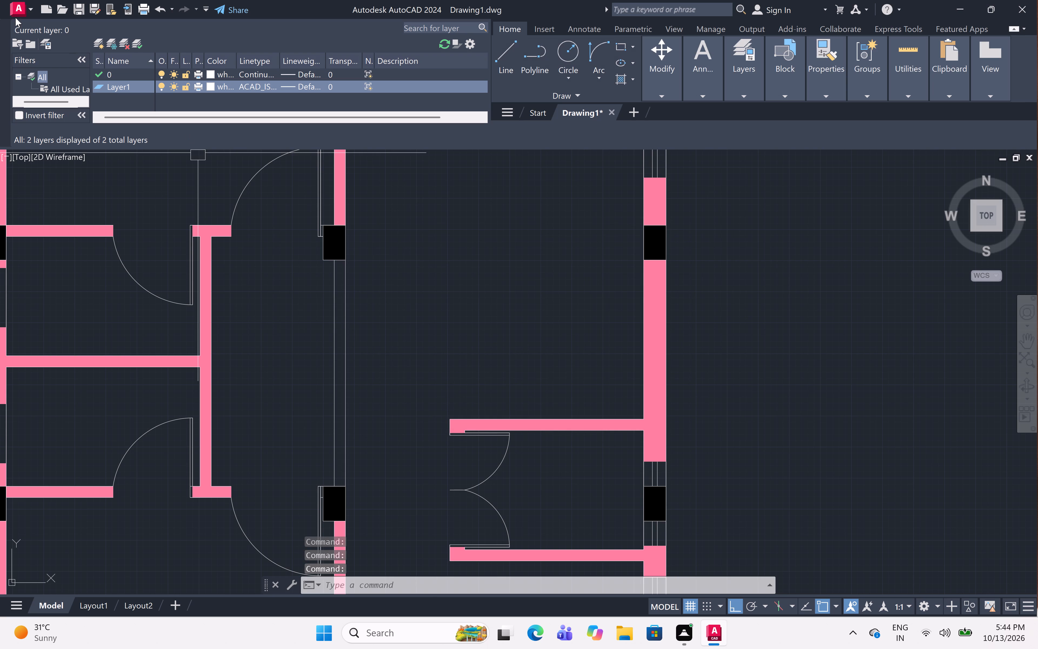
{"action": "left_click", "coordinate": [4, 22]}
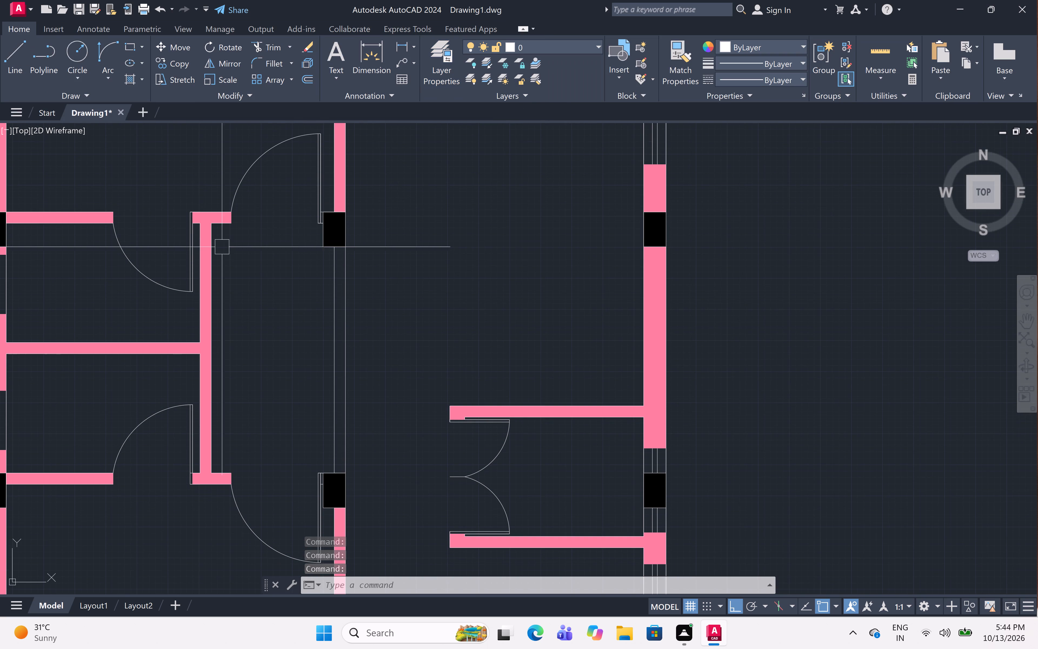
Draw a 4.5" line across the unfilled central wall, about 4'-7.6" south of the upper middle block.
{"action": "type", "text": "l"}
{"action": "key", "text": "space"}
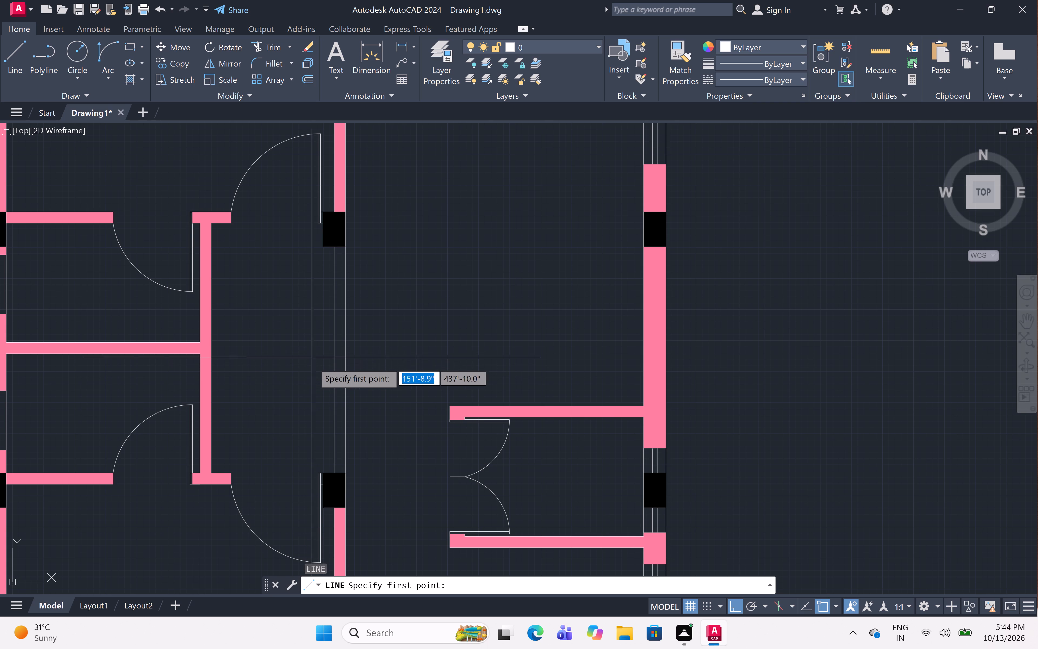
{"action": "scroll", "coordinate": [313, 375], "scroll_direction": "up", "scroll_amount": 1}
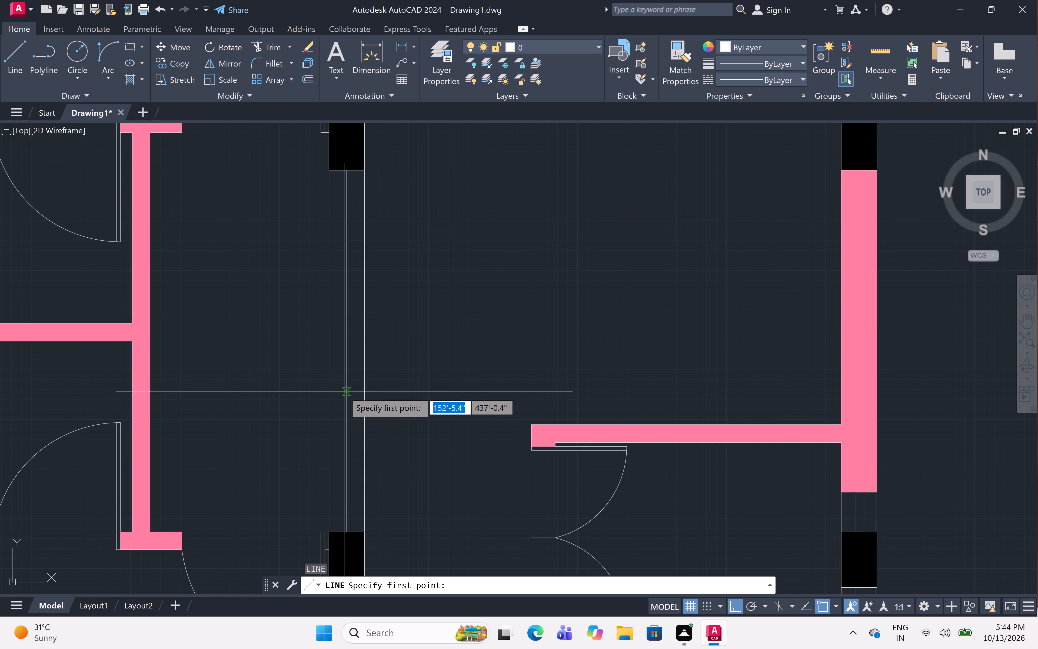
{"action": "left_click", "coordinate": [348, 391]}
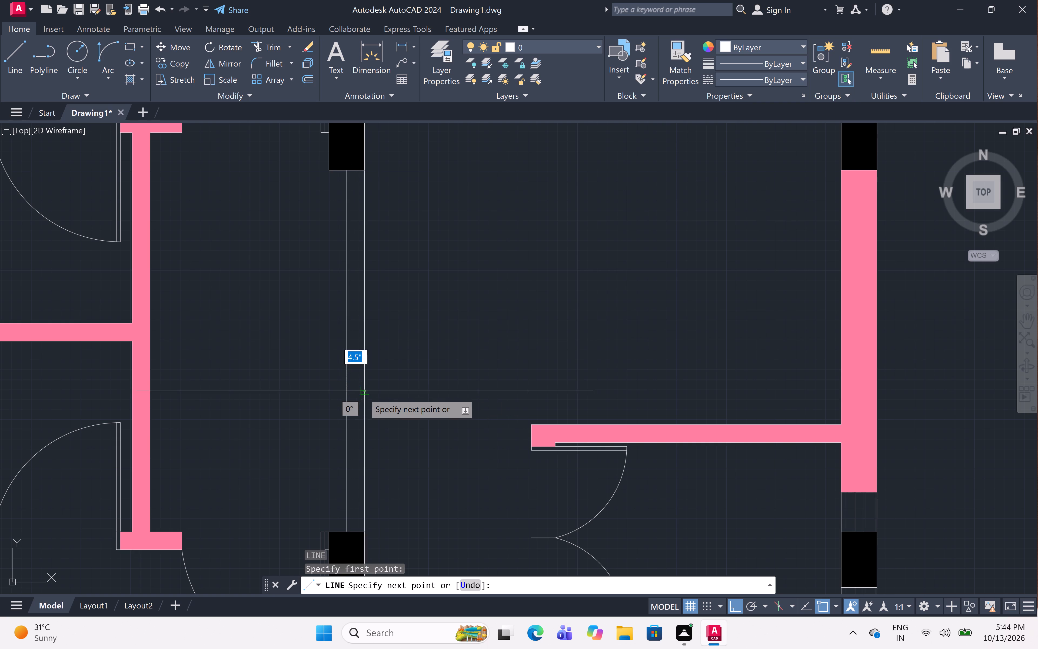
{"action": "left_click", "coordinate": [369, 390]}
{"action": "key", "text": "Escape"}
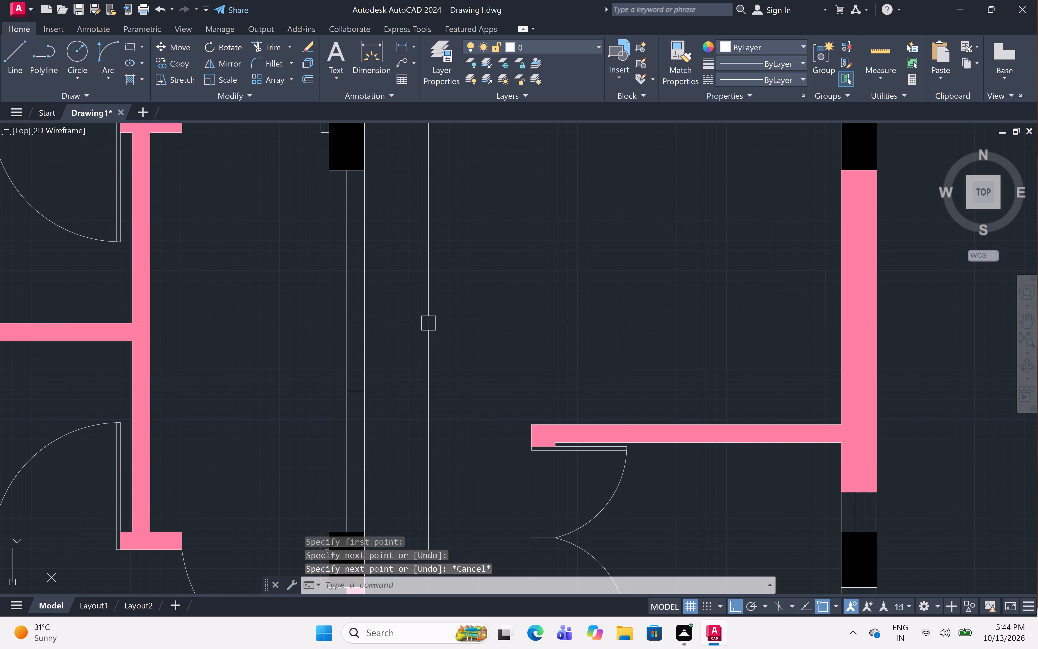
Trim both central wall lines between the short cross line and the upper middle block.
{"action": "type", "text": "tr"}
{"action": "key", "text": "space"}
{"action": "left_click", "coordinate": [417, 313]}
{"action": "left_click", "coordinate": [302, 325]}
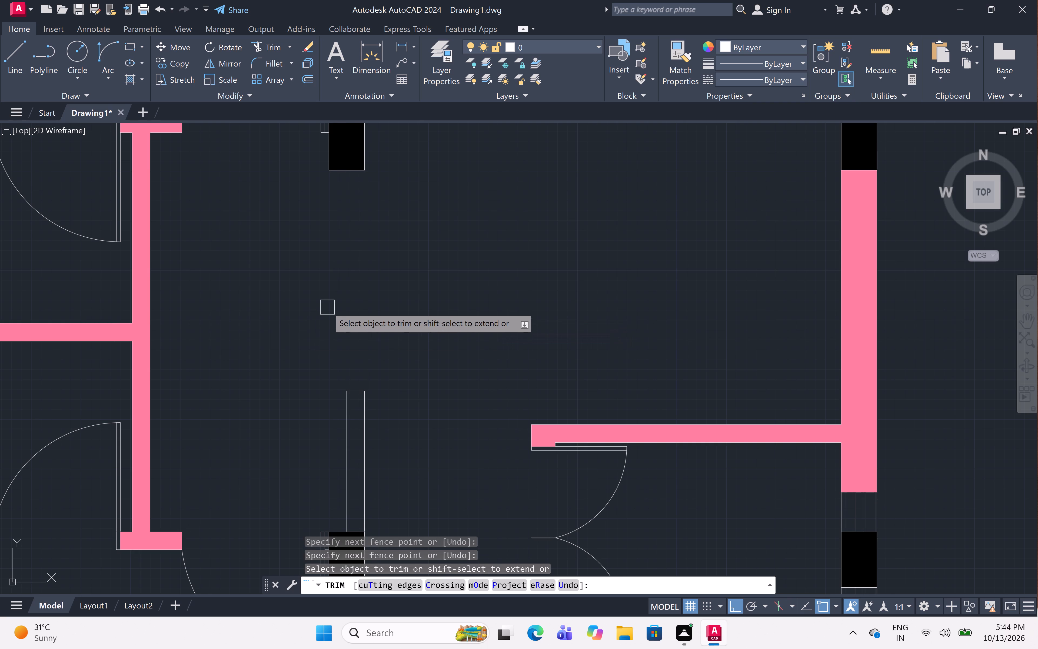
{"action": "key", "text": "Escape"}
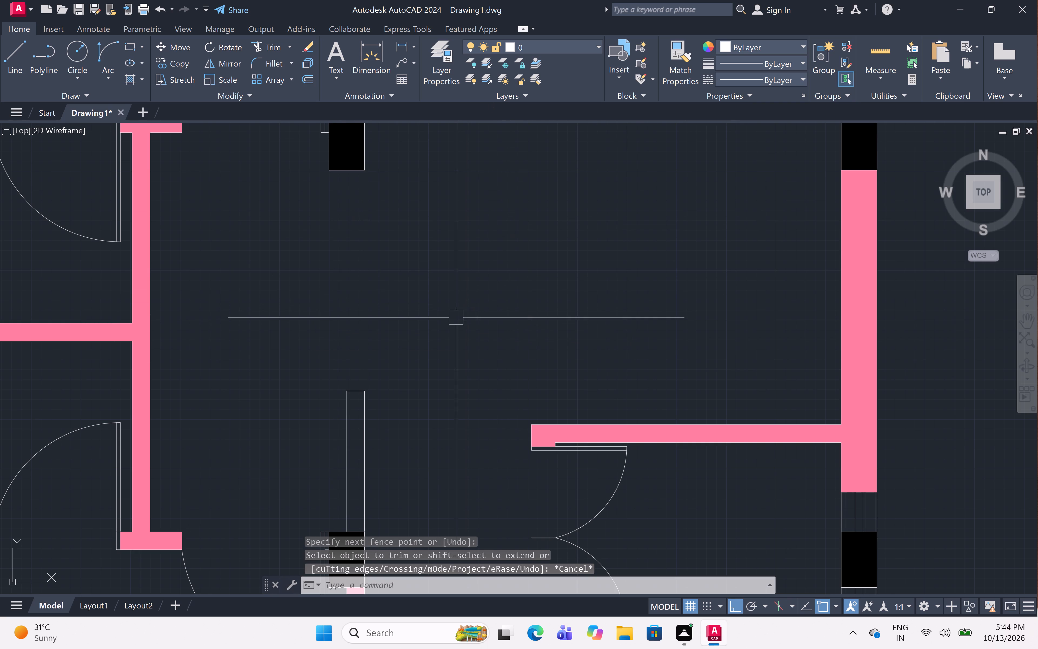
Make Layer1 current and draw two dashed 4'-7.6" lines across the opening, from the cross line's ends to the upper middle block.
{"action": "type", "text": "l"}
{"action": "key", "text": "space"}
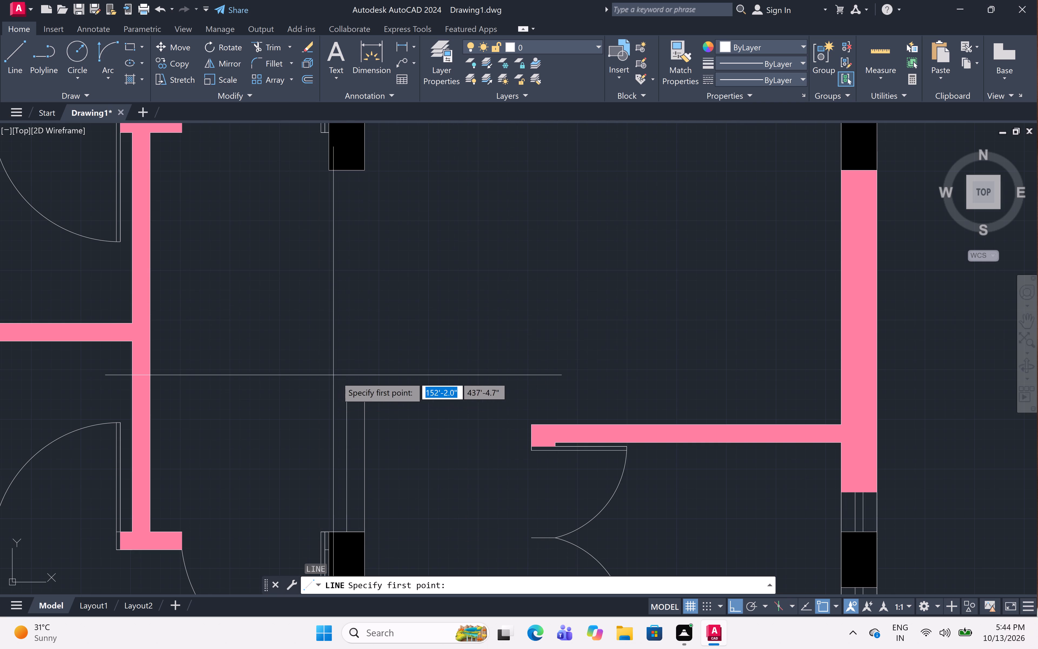
{"action": "left_click", "coordinate": [553, 48]}
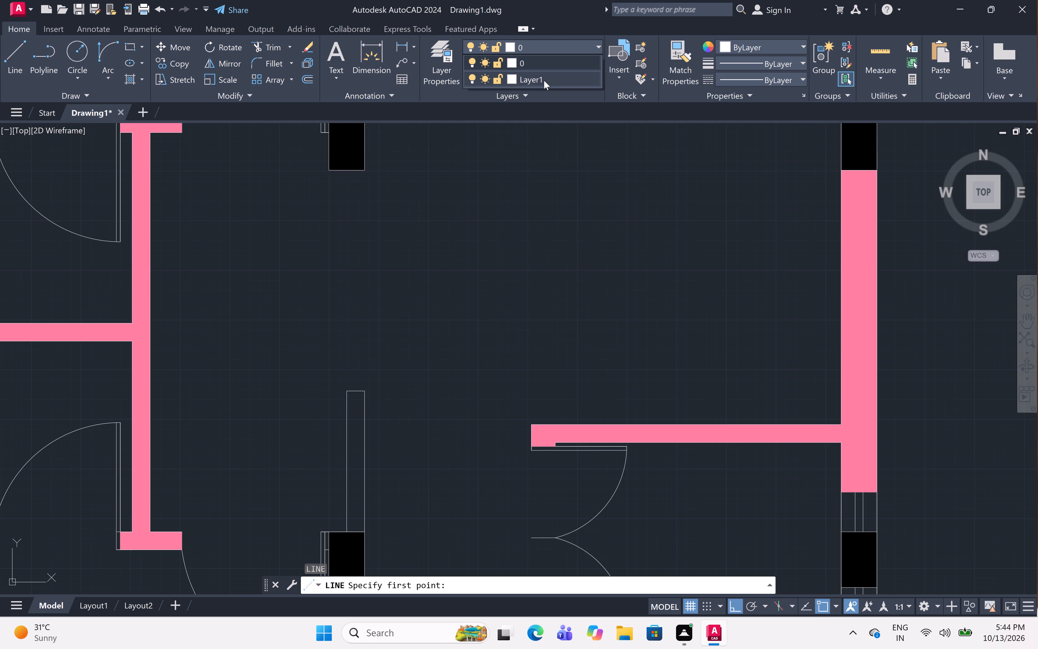
{"action": "left_click", "coordinate": [544, 80]}
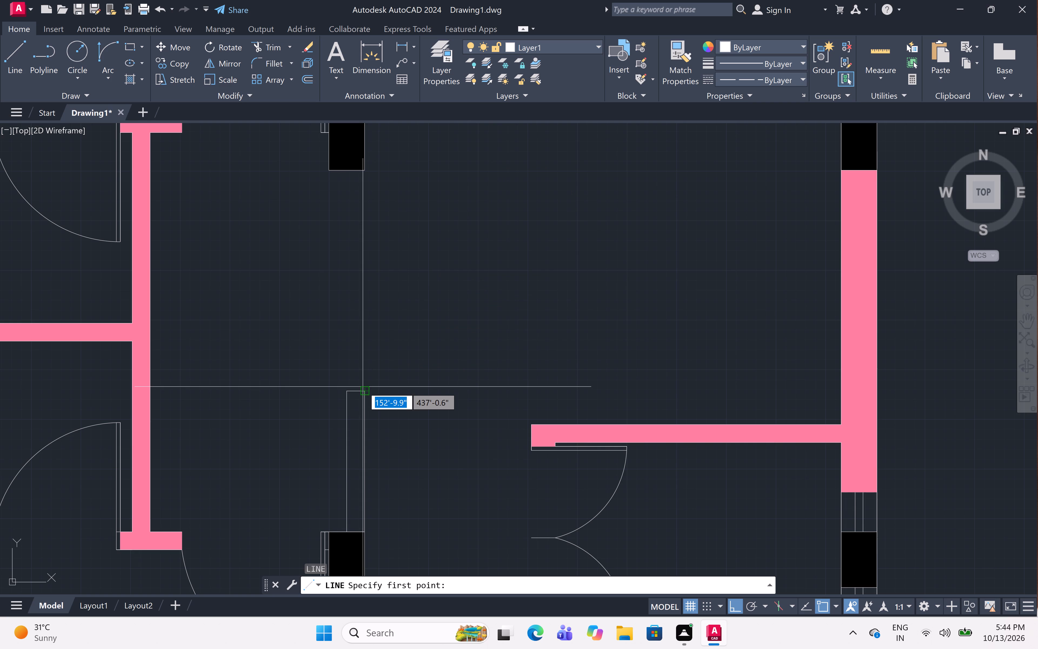
{"action": "left_click", "coordinate": [363, 391]}
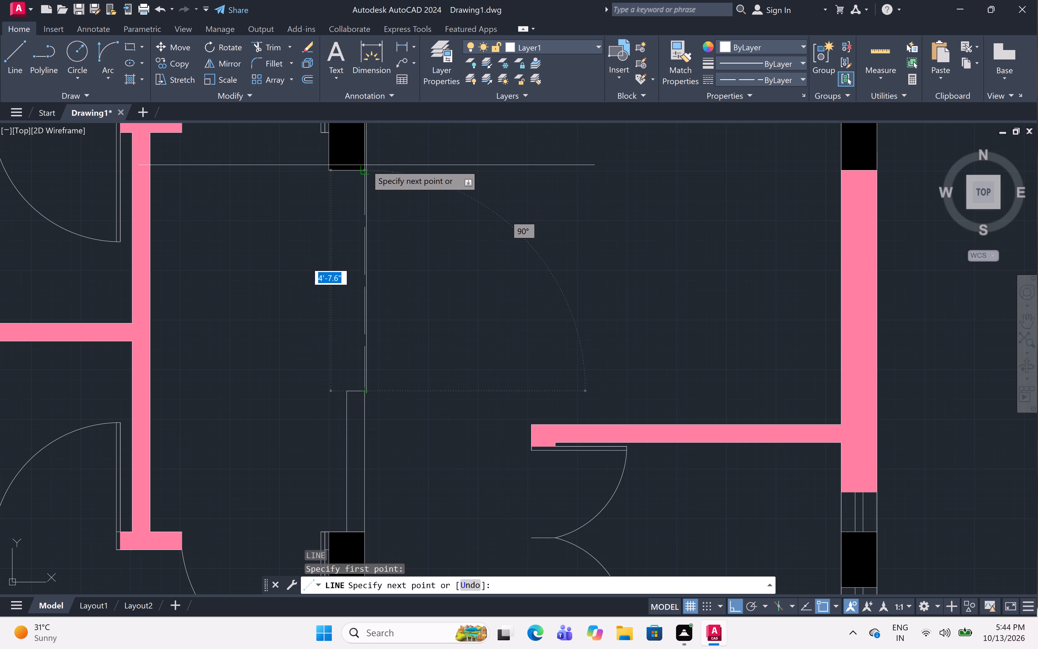
{"action": "left_click", "coordinate": [364, 173]}
{"action": "key", "text": "space"}
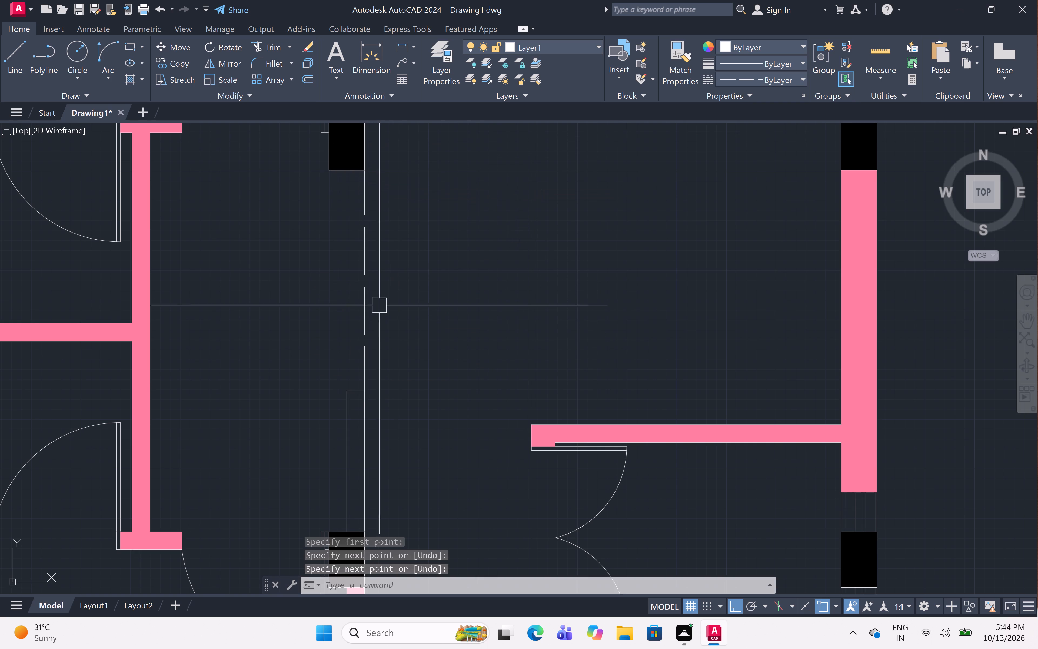
{"action": "key", "text": "space"}
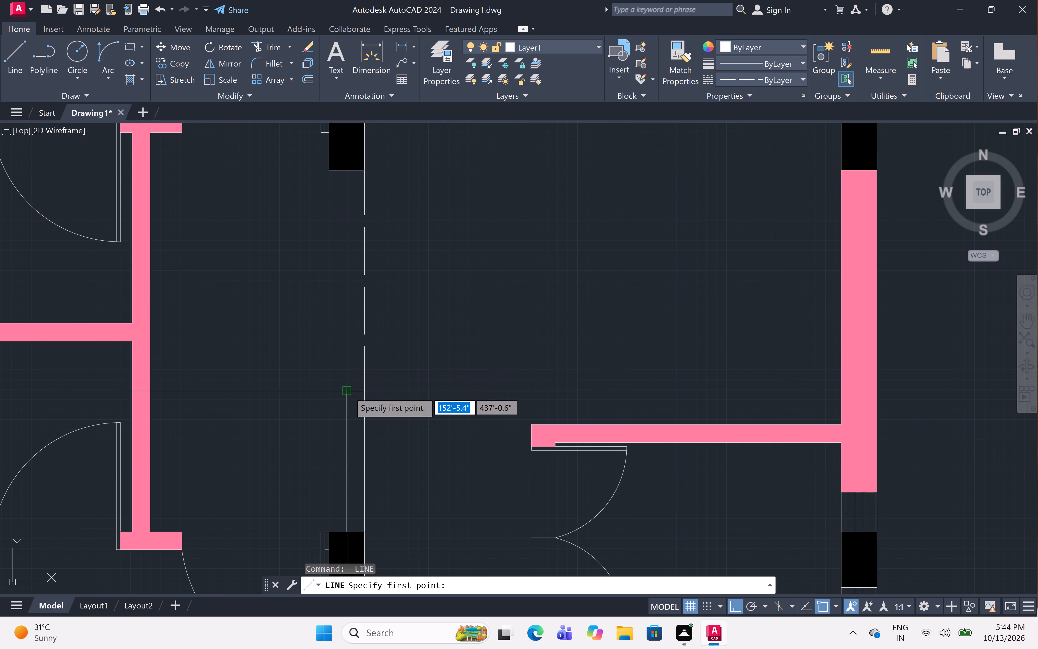
{"action": "left_click", "coordinate": [349, 392]}
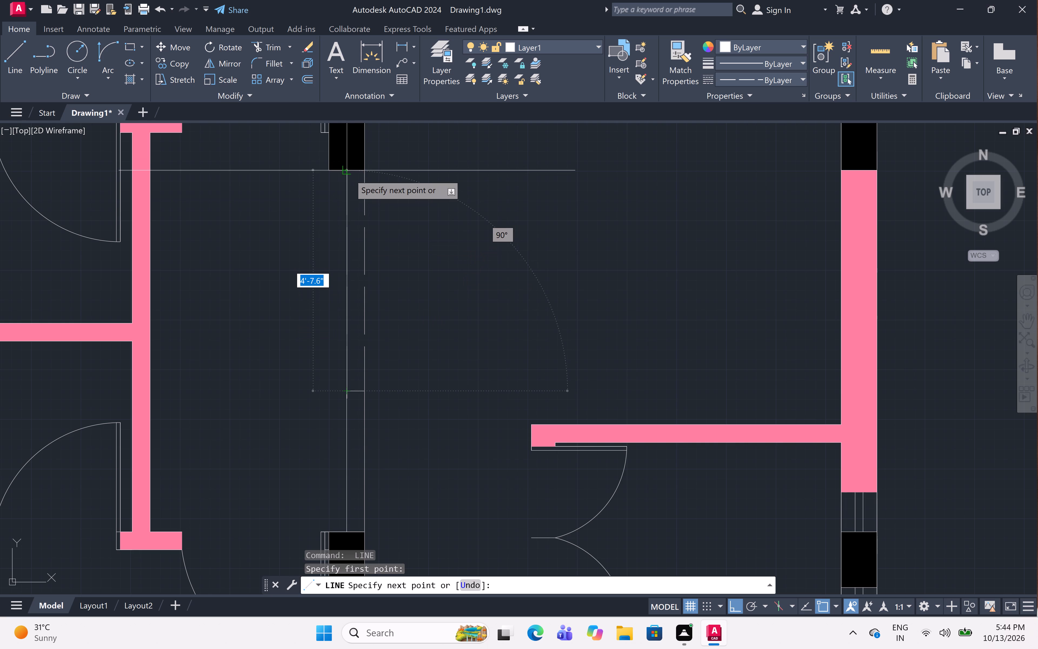
{"action": "left_click", "coordinate": [349, 174]}
{"action": "key", "text": "Escape"}
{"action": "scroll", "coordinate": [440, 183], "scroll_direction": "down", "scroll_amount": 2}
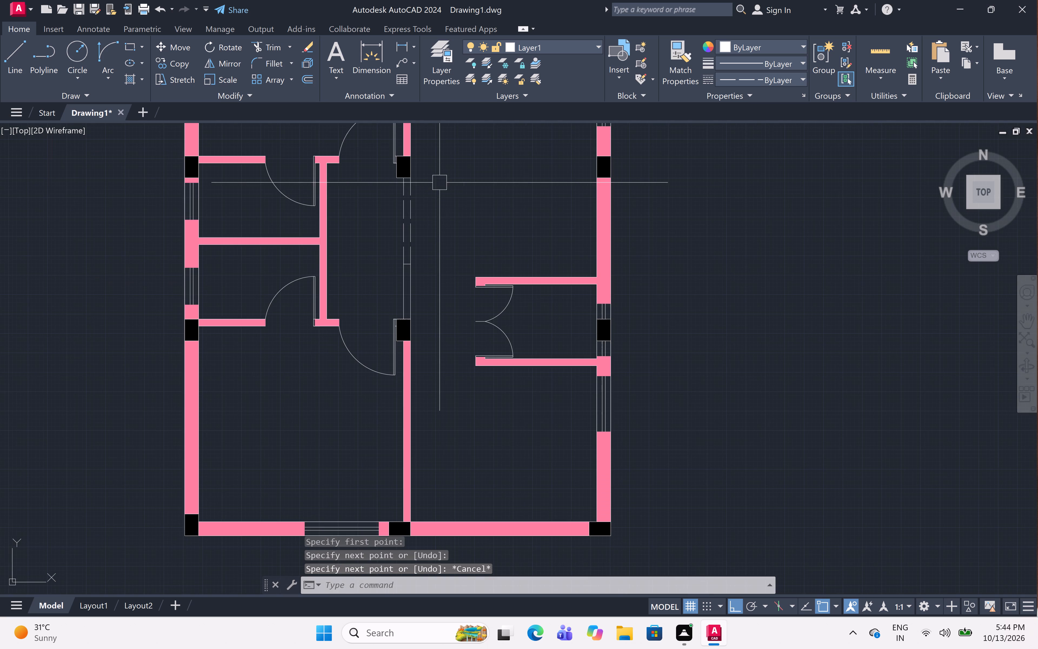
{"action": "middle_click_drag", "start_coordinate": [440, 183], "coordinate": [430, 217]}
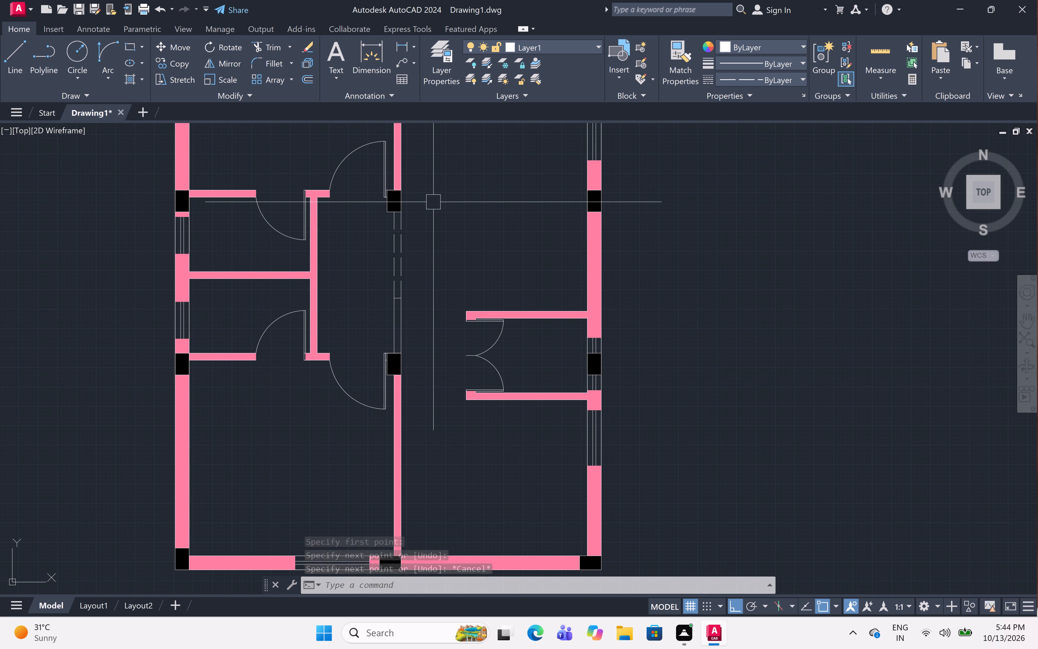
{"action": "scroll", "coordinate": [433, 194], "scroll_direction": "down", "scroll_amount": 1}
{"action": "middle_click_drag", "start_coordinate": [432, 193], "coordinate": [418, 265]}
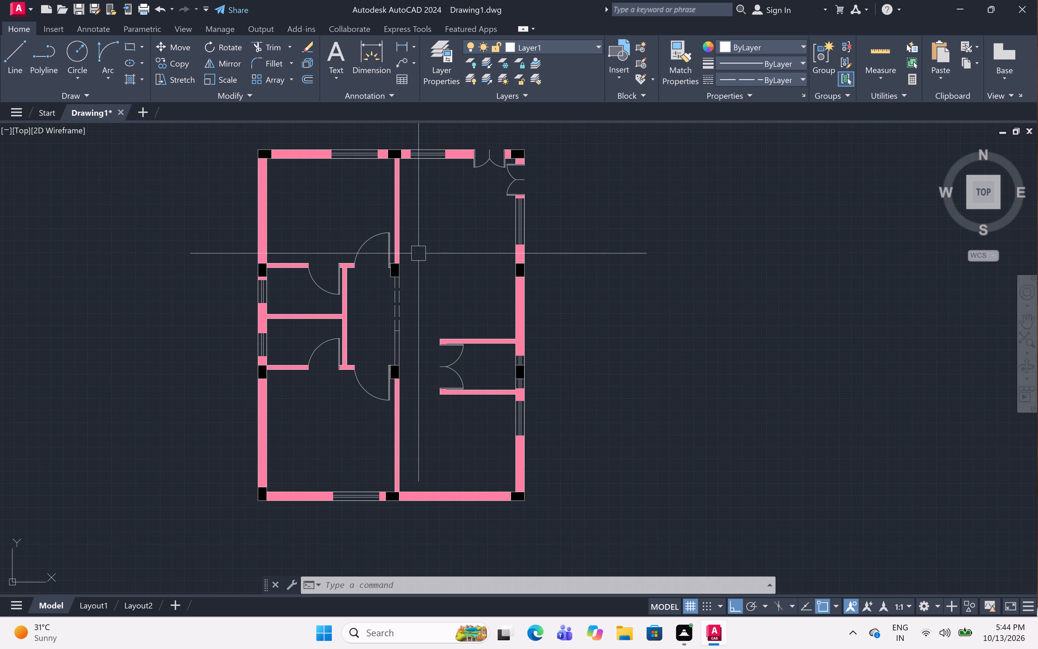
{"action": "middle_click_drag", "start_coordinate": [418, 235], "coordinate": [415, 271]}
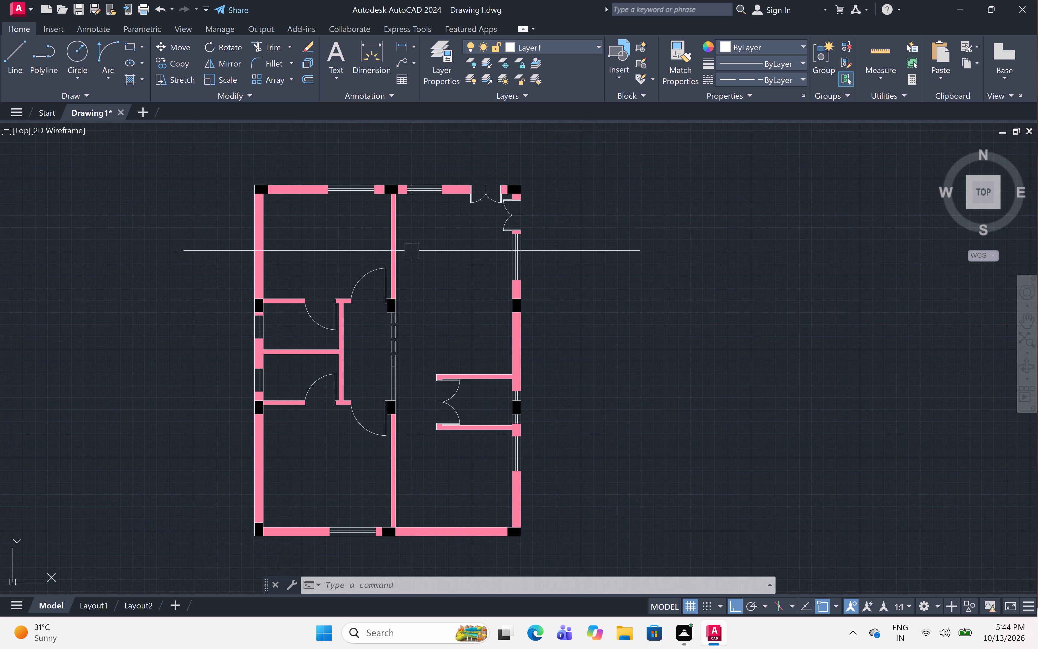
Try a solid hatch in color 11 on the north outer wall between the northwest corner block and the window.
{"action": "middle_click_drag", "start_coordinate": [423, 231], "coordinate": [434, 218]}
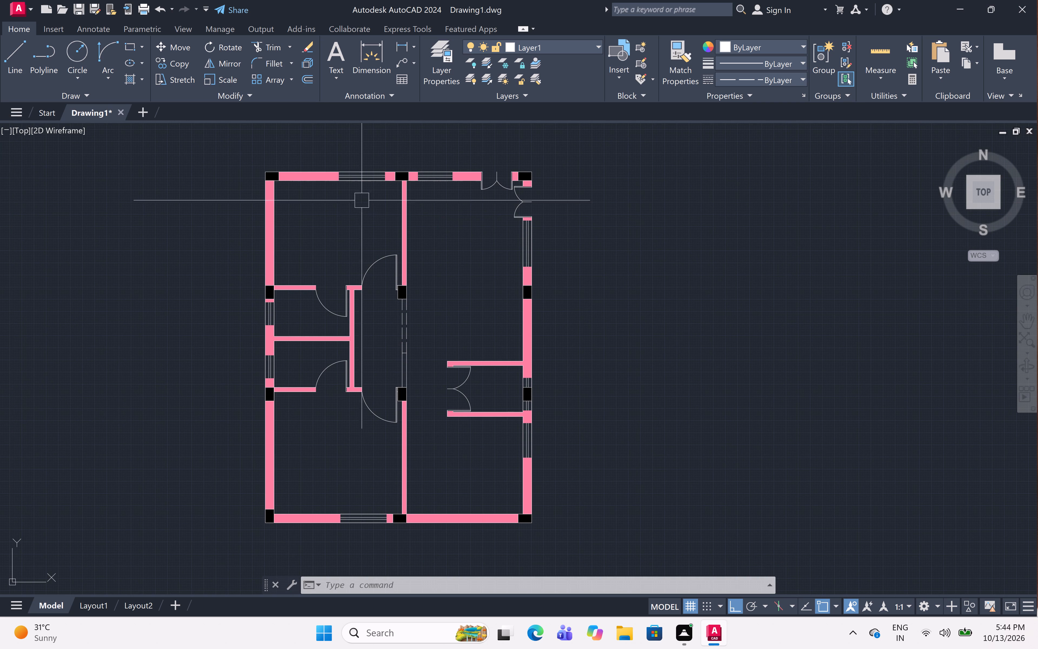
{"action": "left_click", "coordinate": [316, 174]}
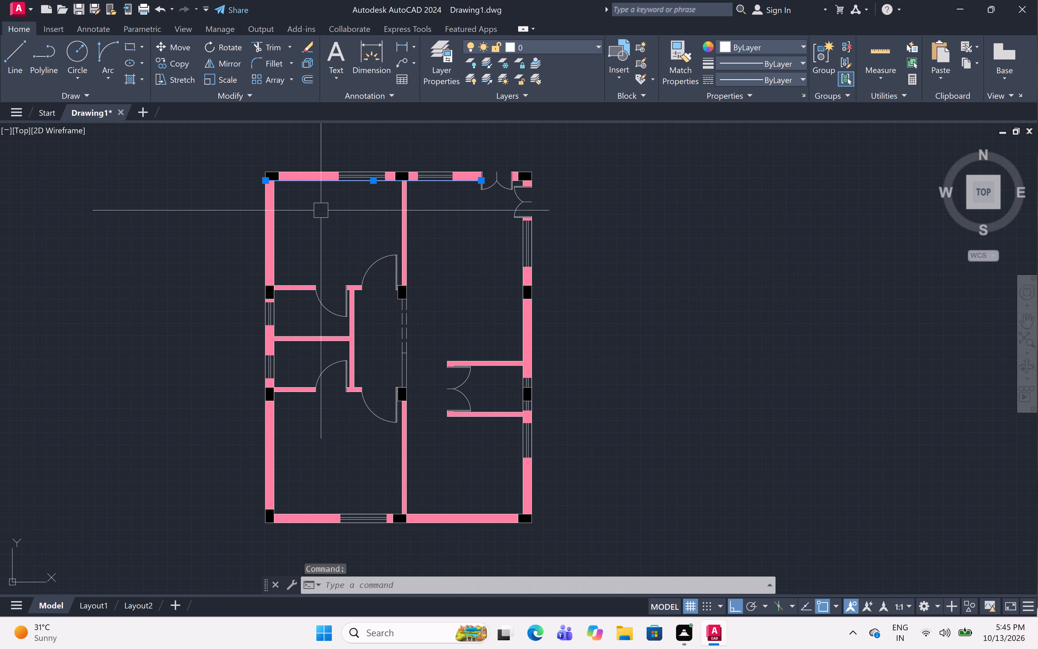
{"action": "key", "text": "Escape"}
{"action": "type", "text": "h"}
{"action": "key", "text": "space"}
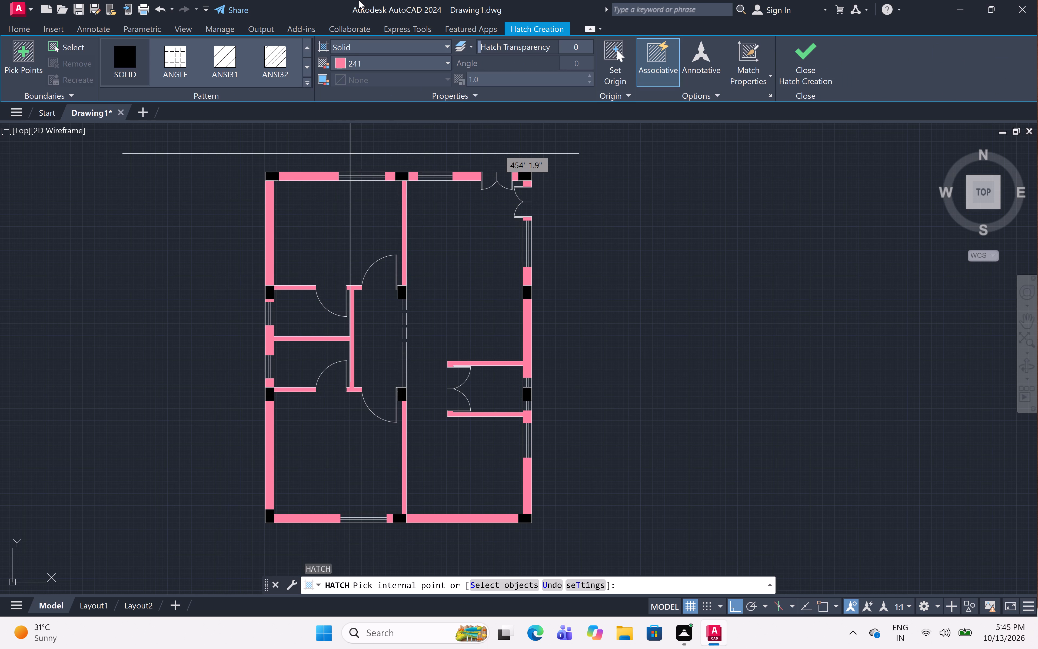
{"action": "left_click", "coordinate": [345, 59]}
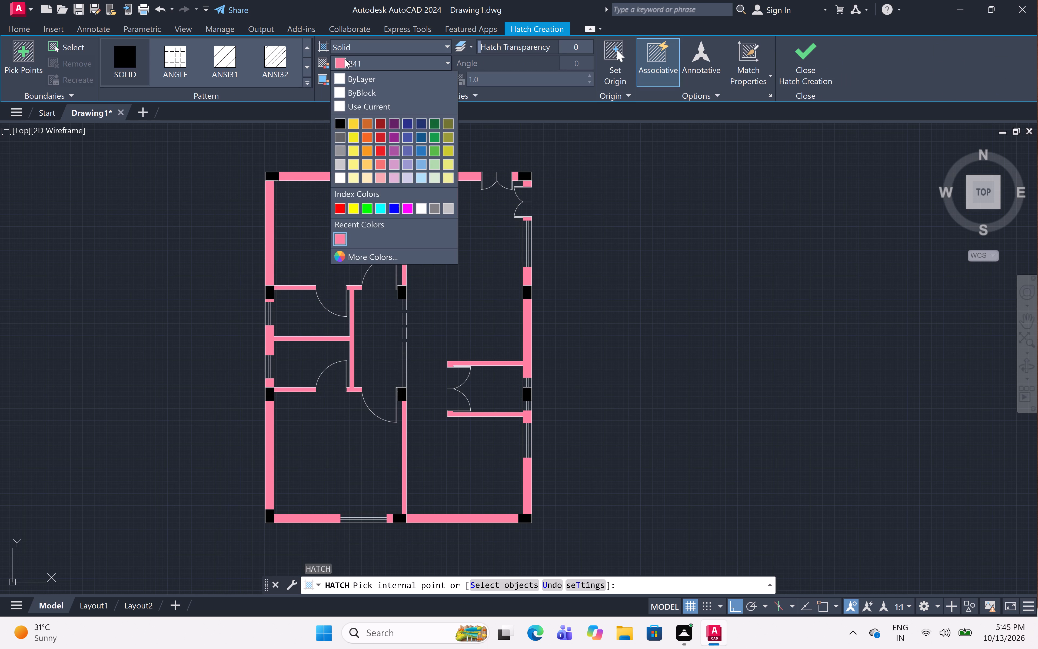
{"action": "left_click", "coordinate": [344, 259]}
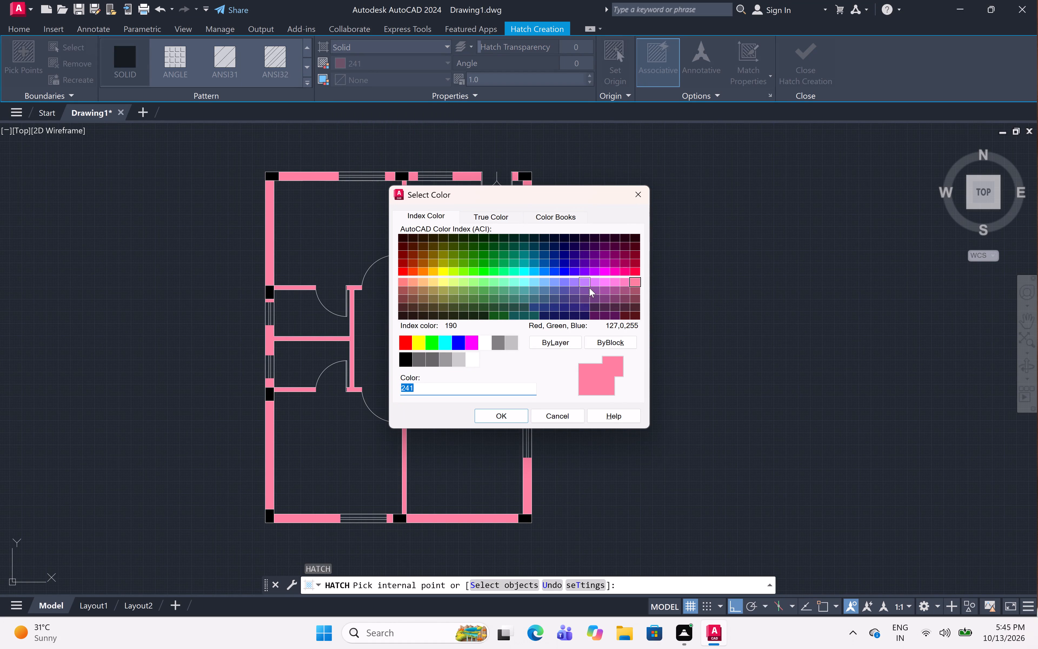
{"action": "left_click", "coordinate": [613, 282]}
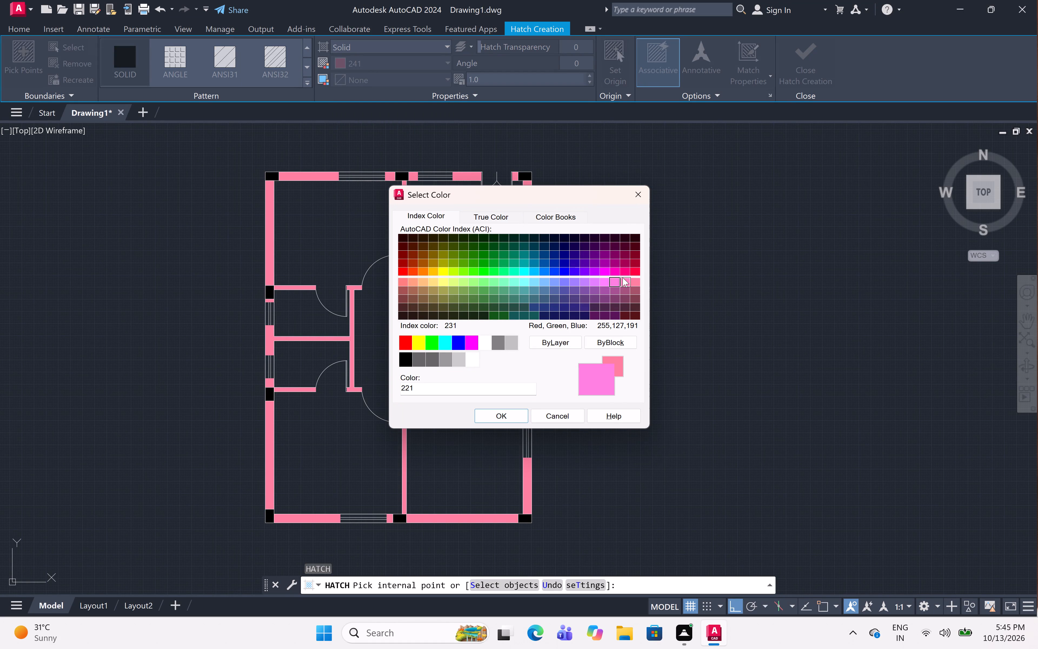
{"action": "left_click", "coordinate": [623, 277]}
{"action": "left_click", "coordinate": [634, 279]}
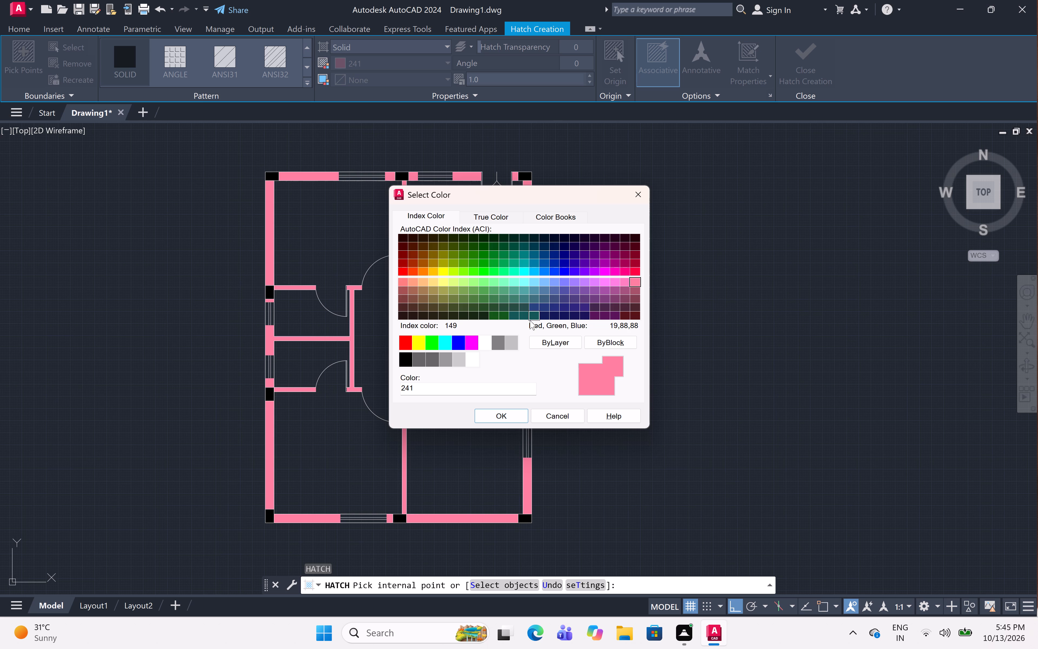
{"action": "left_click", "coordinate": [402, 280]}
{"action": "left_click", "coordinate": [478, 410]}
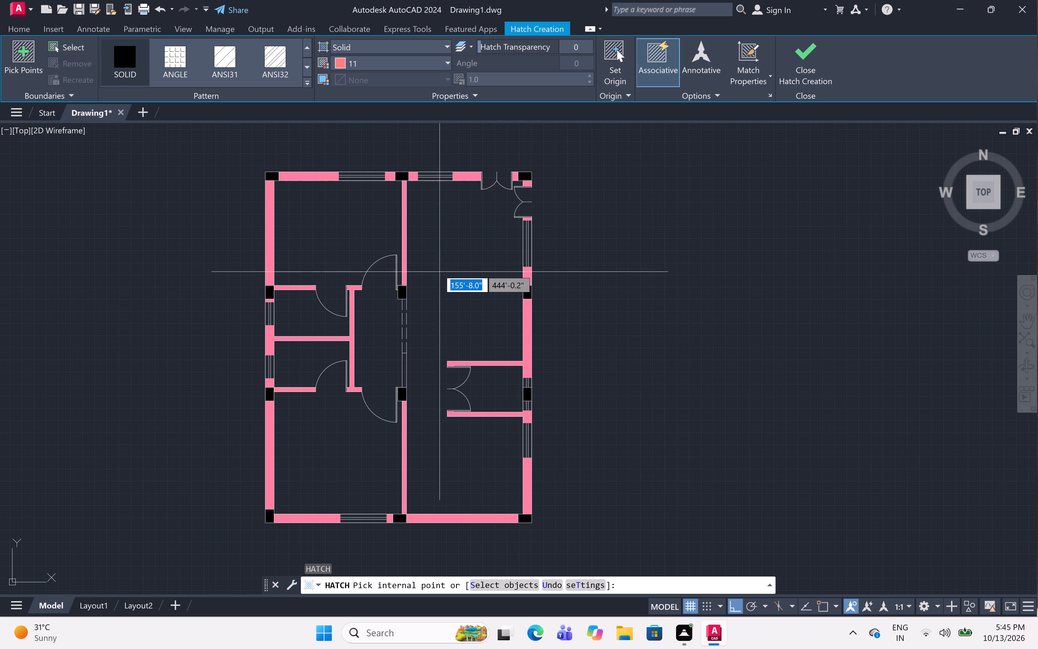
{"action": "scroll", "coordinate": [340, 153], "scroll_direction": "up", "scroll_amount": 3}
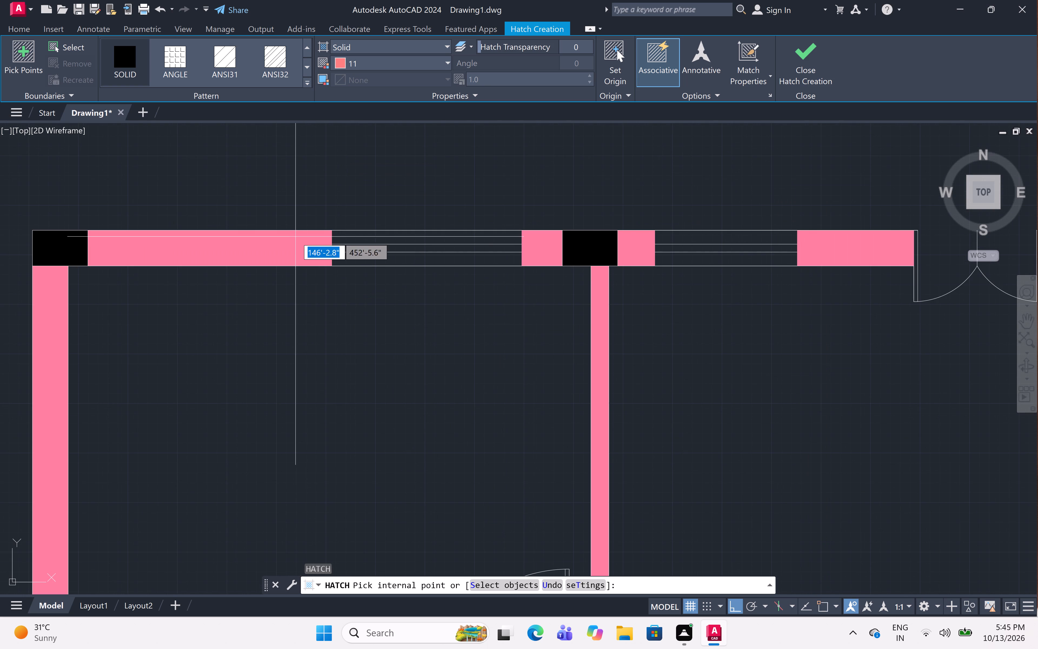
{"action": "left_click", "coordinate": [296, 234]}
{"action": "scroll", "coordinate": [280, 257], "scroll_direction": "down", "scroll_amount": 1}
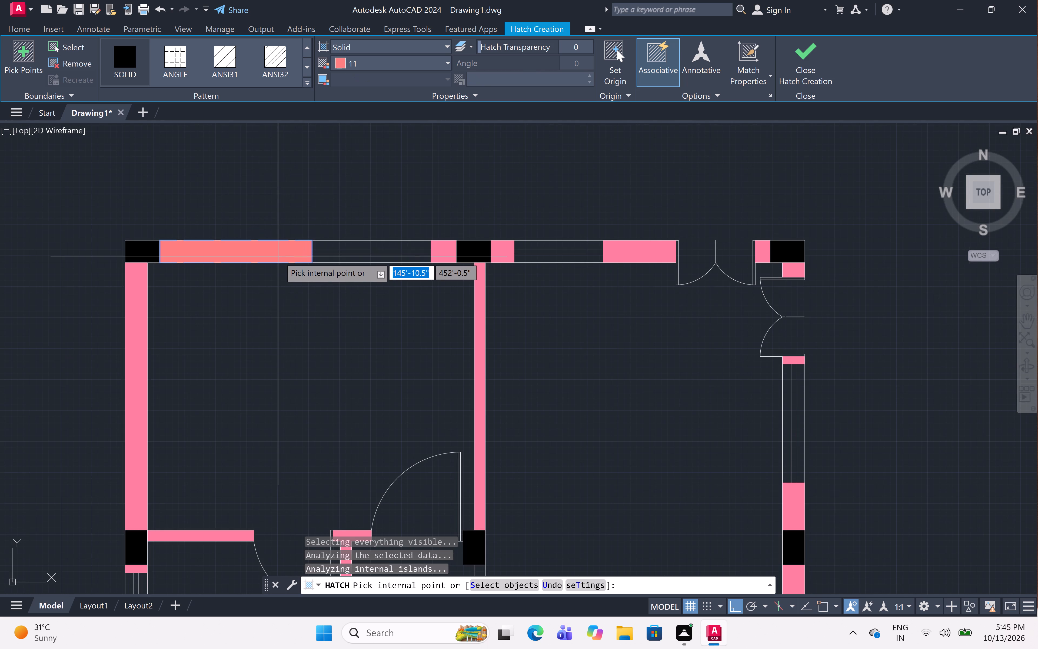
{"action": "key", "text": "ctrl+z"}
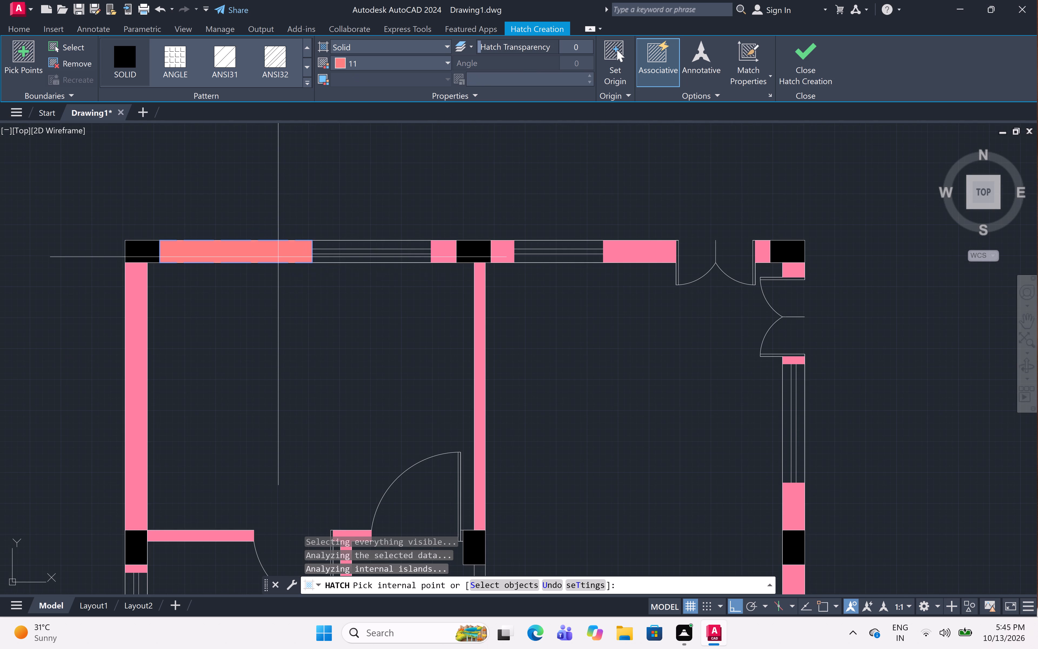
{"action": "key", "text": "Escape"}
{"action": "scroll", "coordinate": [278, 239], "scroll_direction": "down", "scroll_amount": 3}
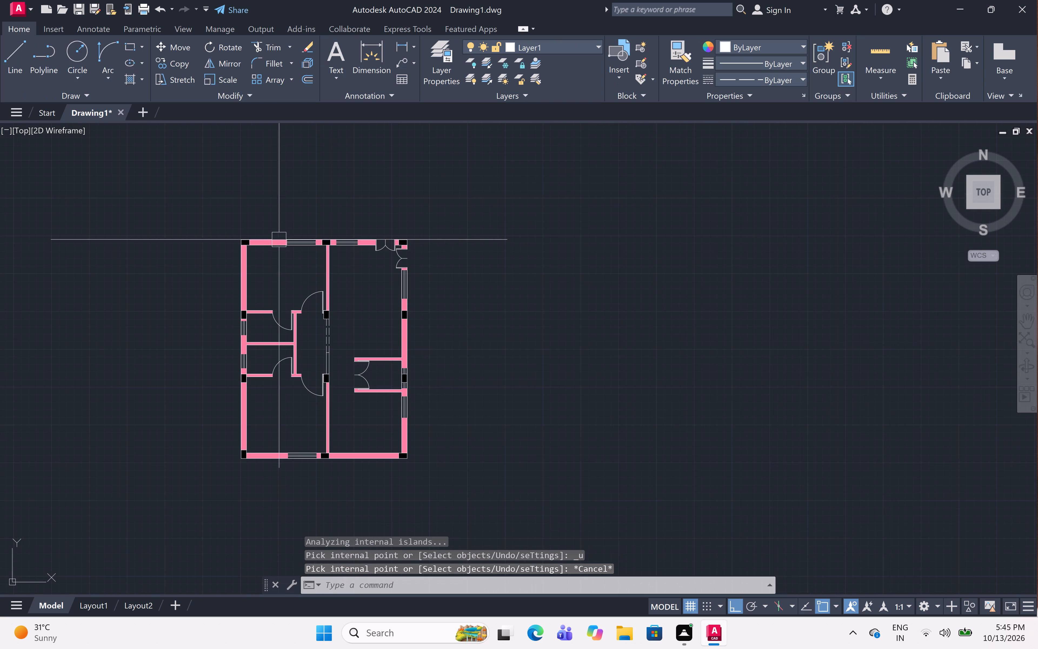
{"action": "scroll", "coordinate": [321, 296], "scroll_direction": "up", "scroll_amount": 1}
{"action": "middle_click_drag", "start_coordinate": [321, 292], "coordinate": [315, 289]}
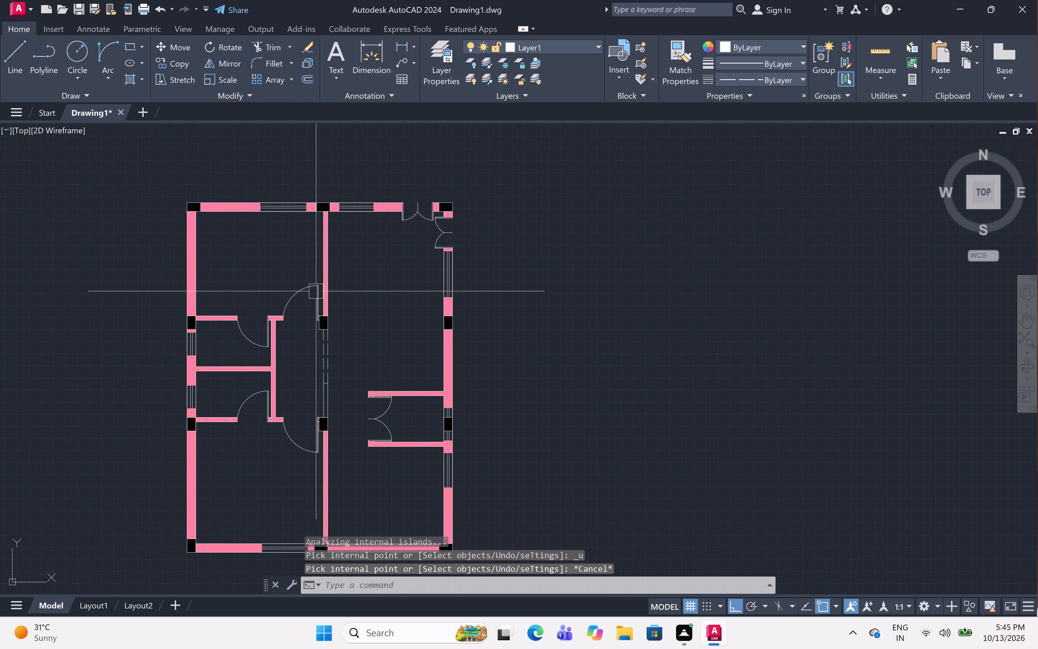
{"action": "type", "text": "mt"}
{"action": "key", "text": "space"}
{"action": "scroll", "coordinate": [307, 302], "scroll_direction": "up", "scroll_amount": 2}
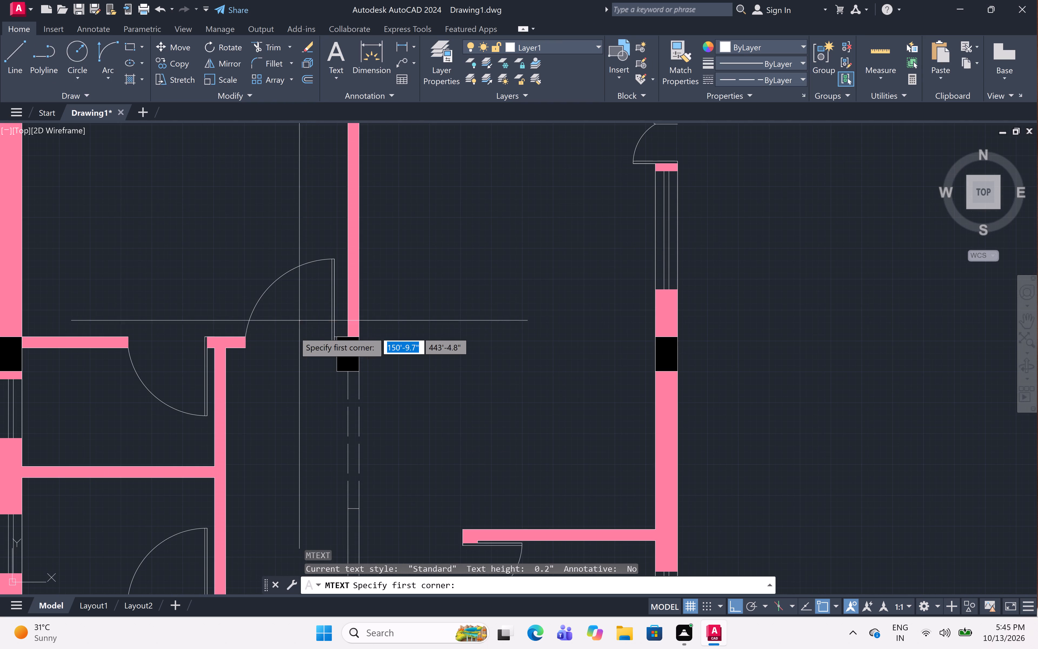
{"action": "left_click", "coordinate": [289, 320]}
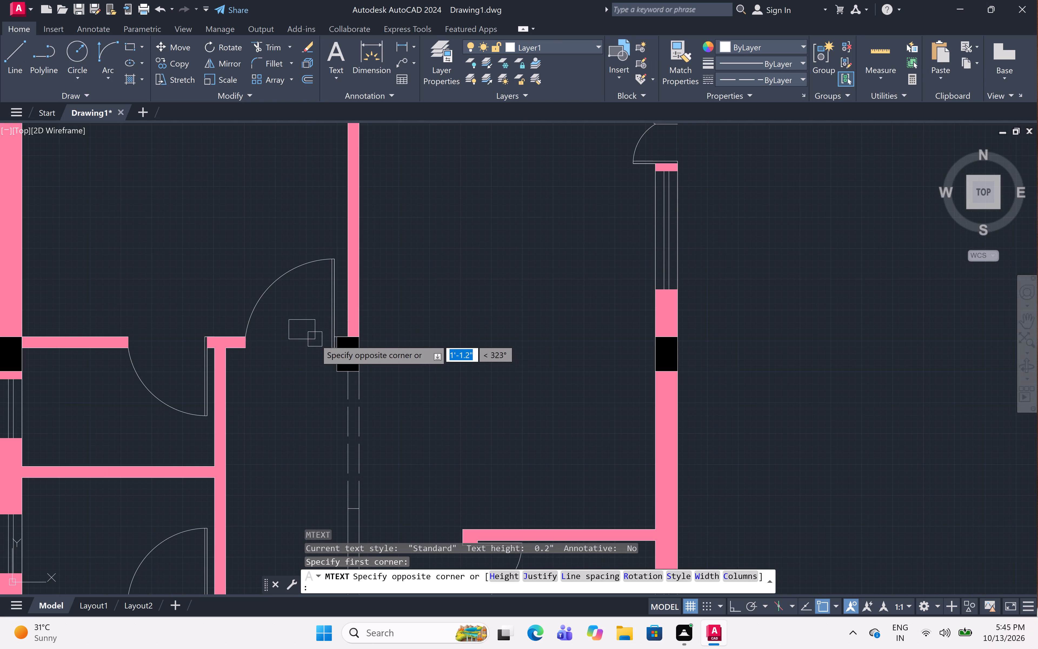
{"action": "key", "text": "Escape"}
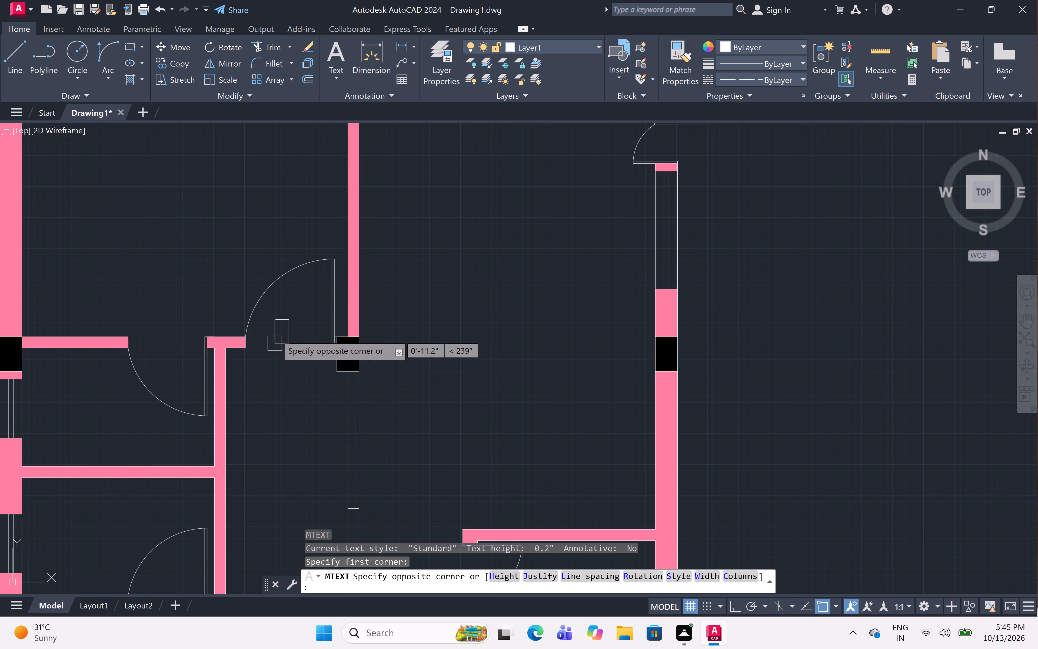
Make layer 0 the current layer.
{"action": "left_click", "coordinate": [562, 47]}
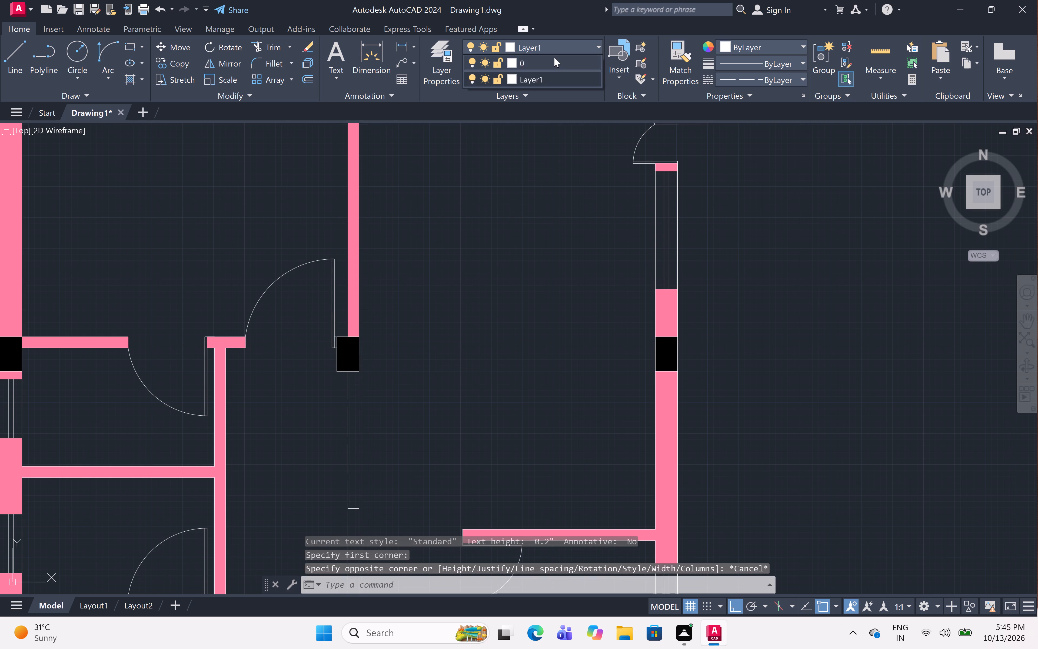
{"action": "left_click", "coordinate": [554, 58]}
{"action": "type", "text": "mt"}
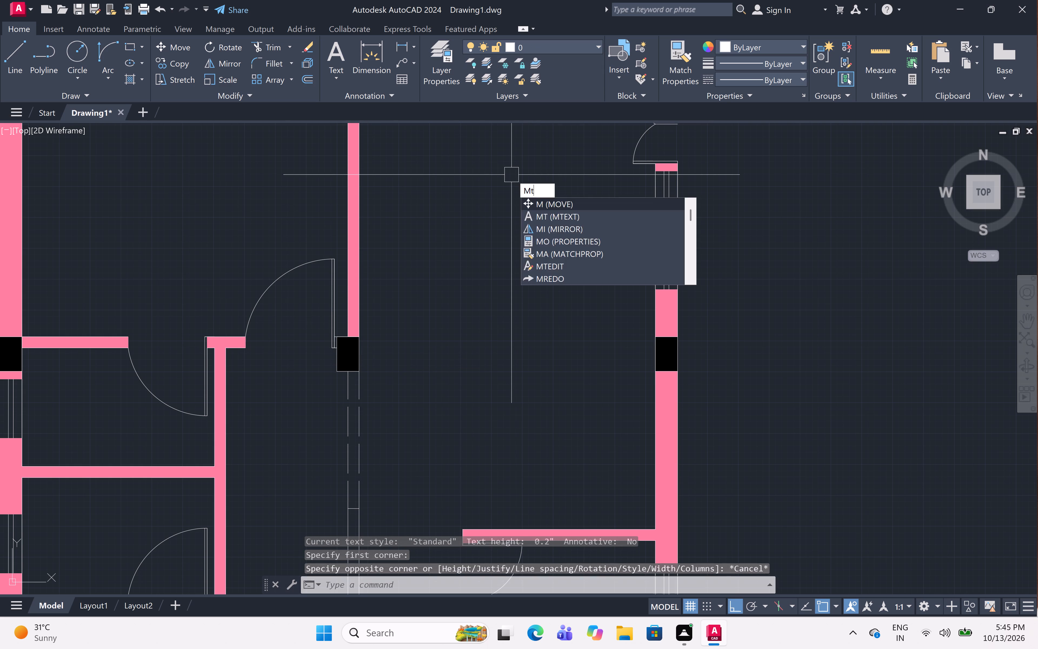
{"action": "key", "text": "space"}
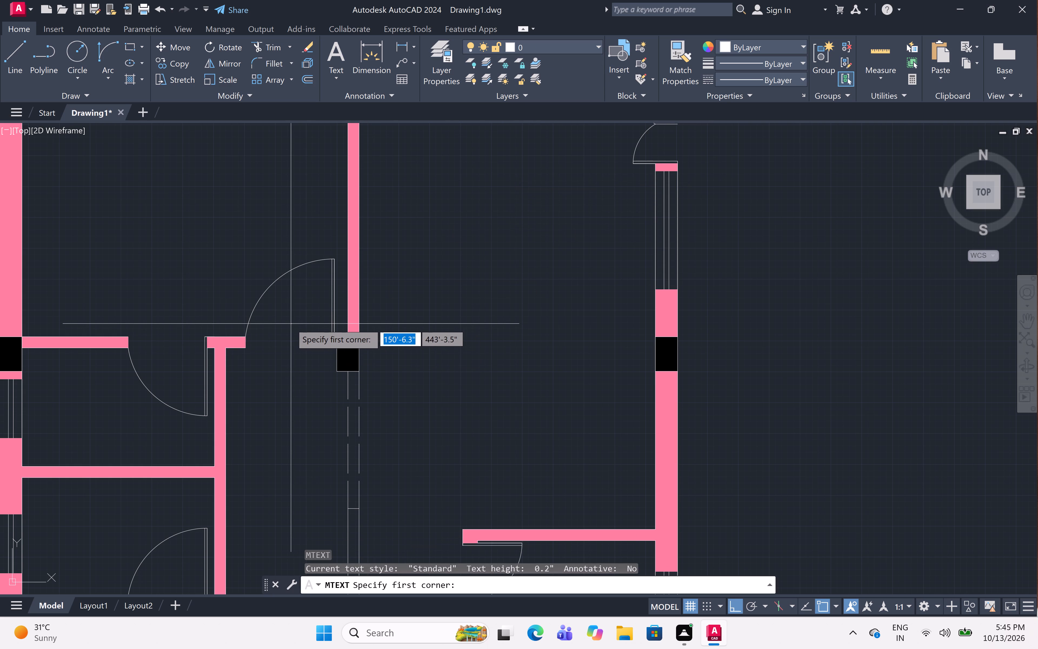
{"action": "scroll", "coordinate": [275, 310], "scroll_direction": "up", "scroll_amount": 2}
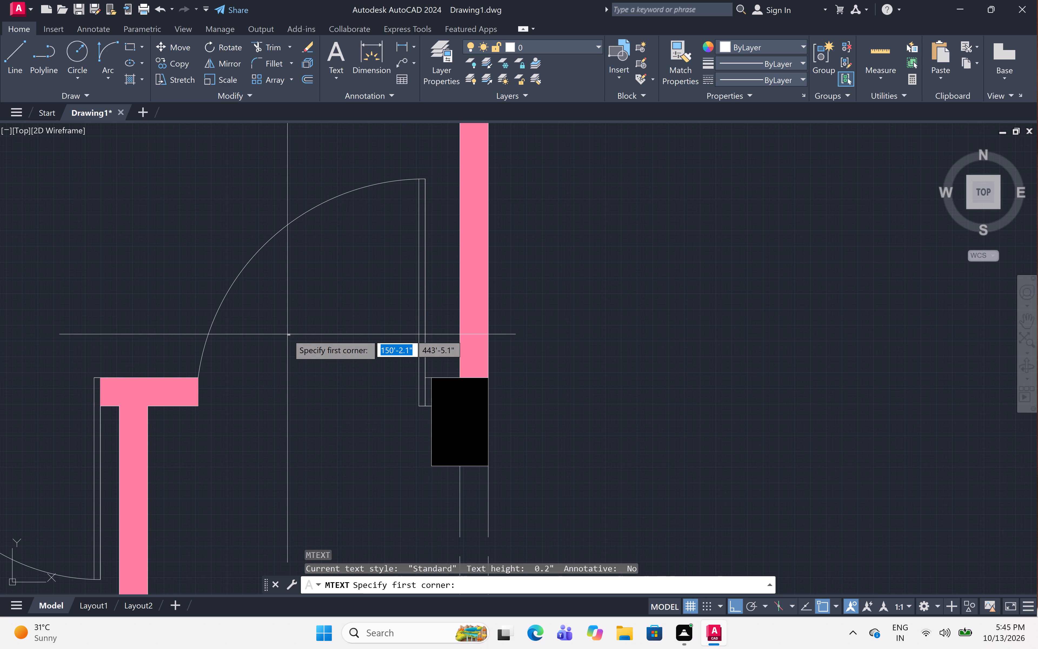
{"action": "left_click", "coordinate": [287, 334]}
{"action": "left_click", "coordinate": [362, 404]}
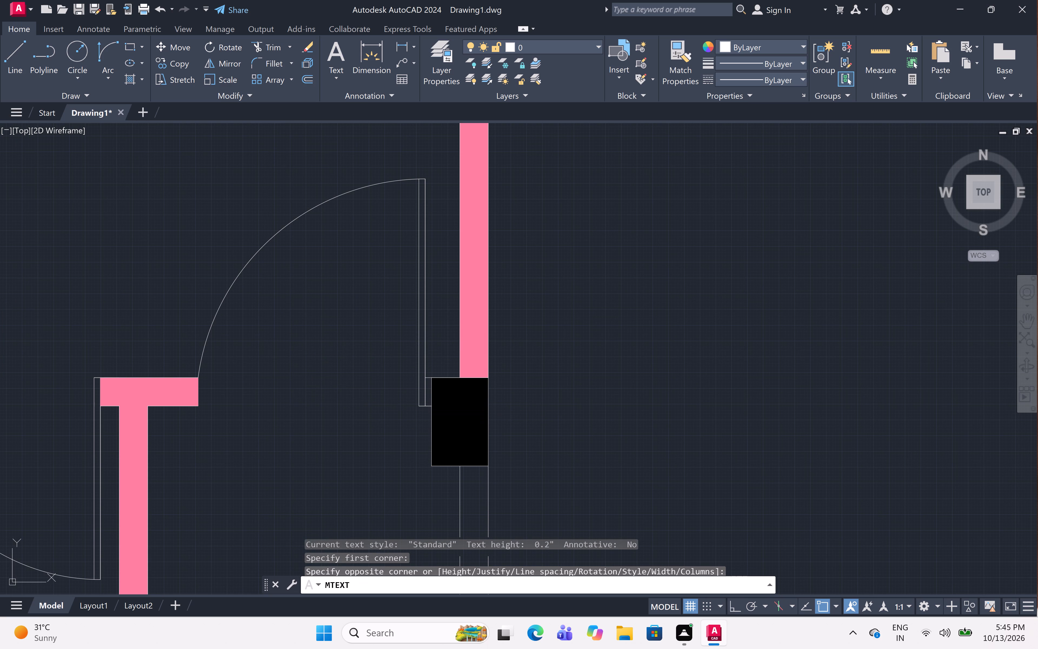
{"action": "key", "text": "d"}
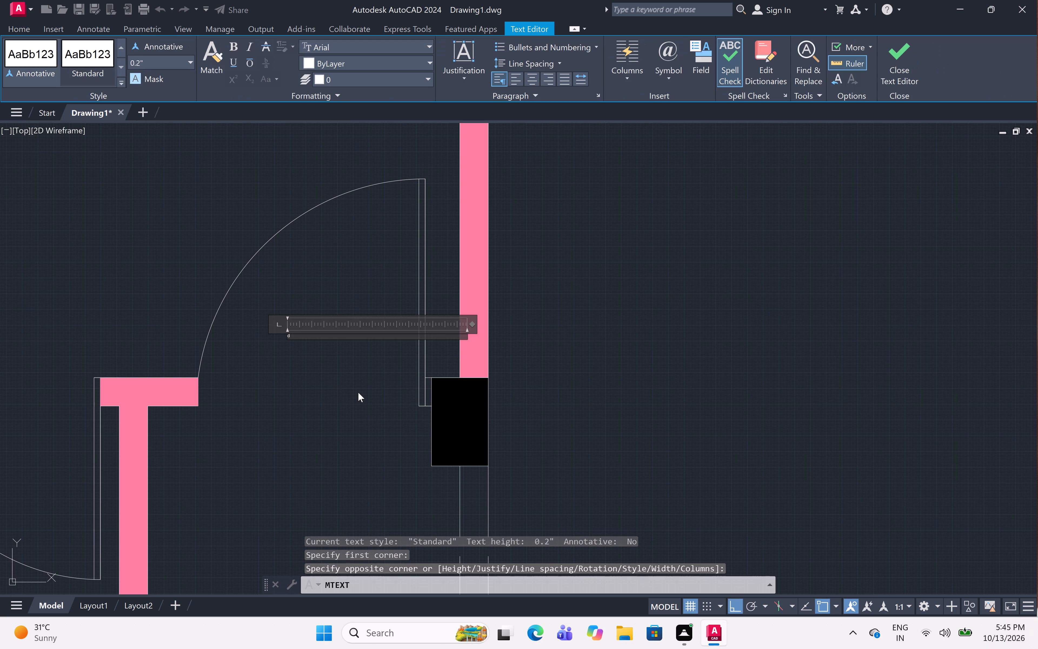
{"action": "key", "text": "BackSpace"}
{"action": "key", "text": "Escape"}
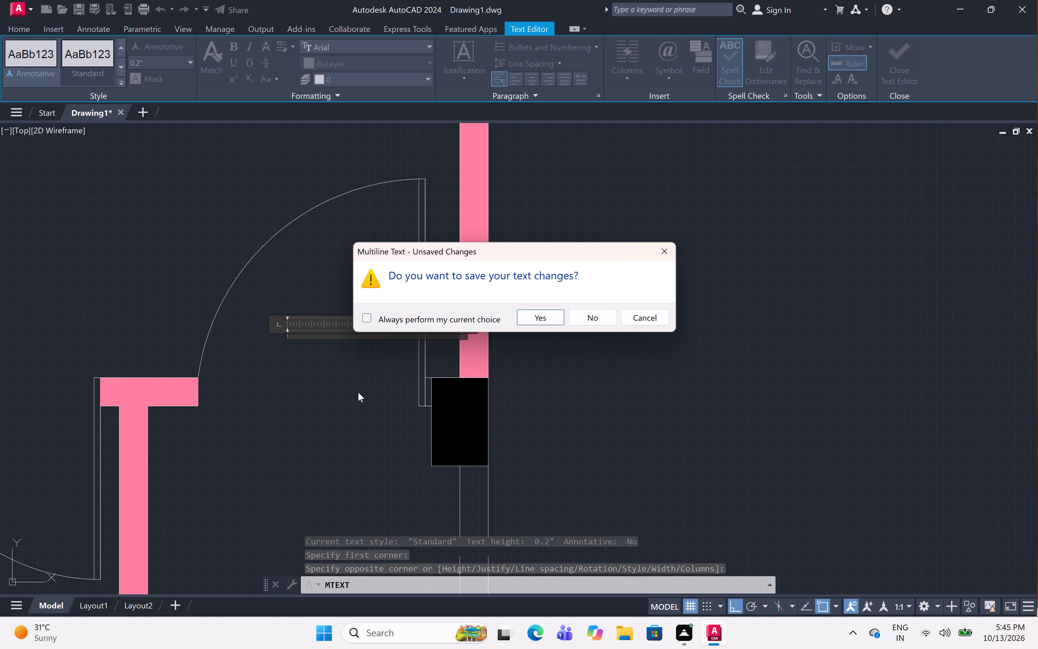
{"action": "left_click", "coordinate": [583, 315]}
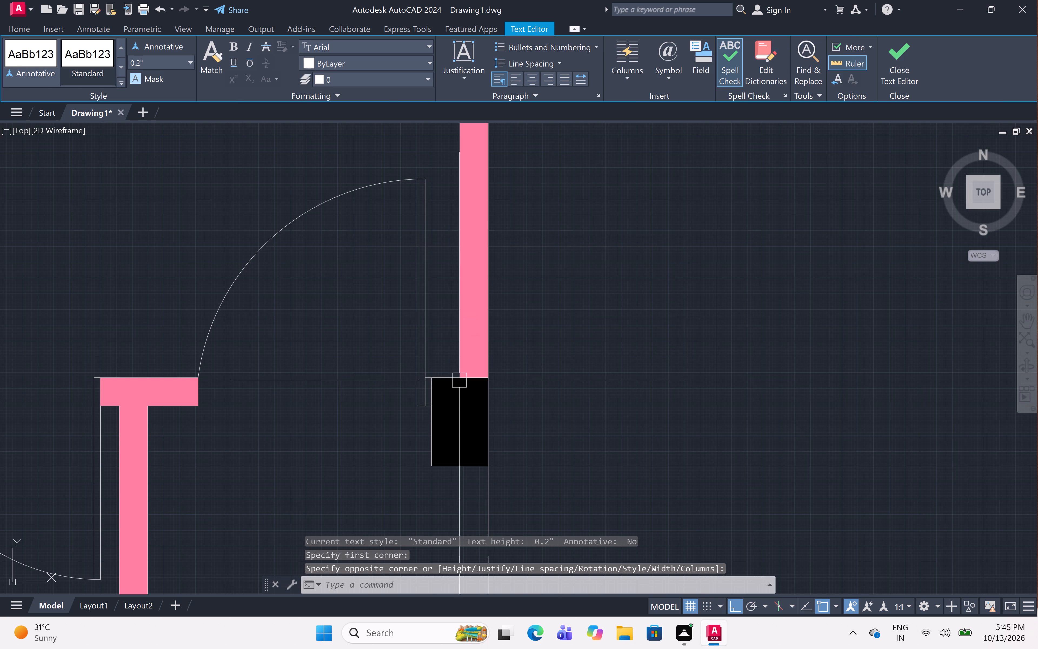
Set the default text size (TEXTSIZE) to 6".
{"action": "type", "text": "texts"}
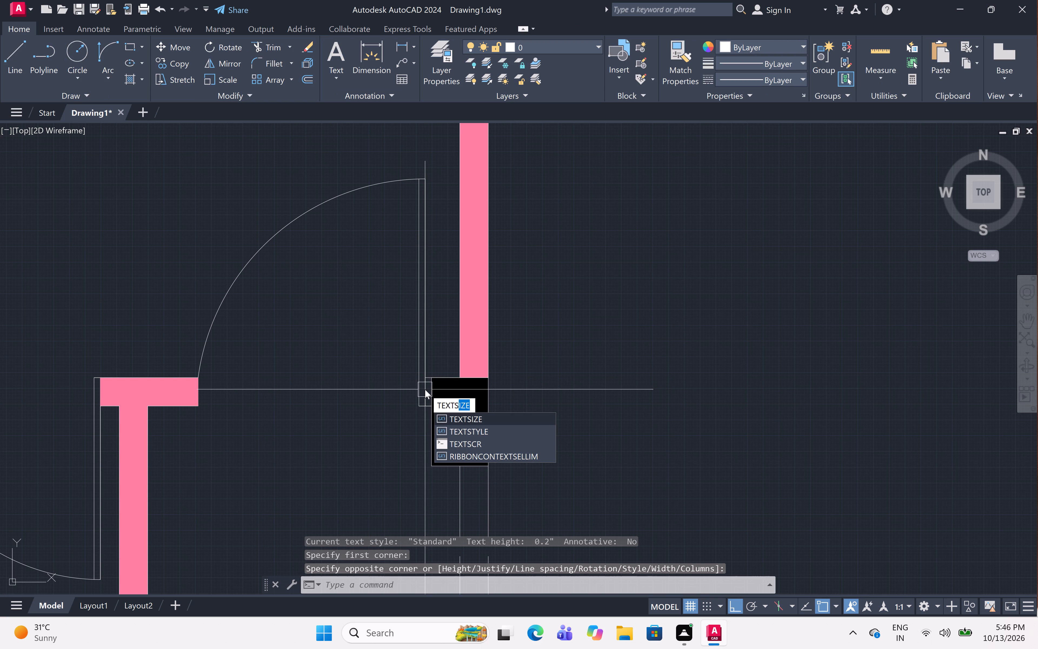
{"action": "key", "text": "space"}
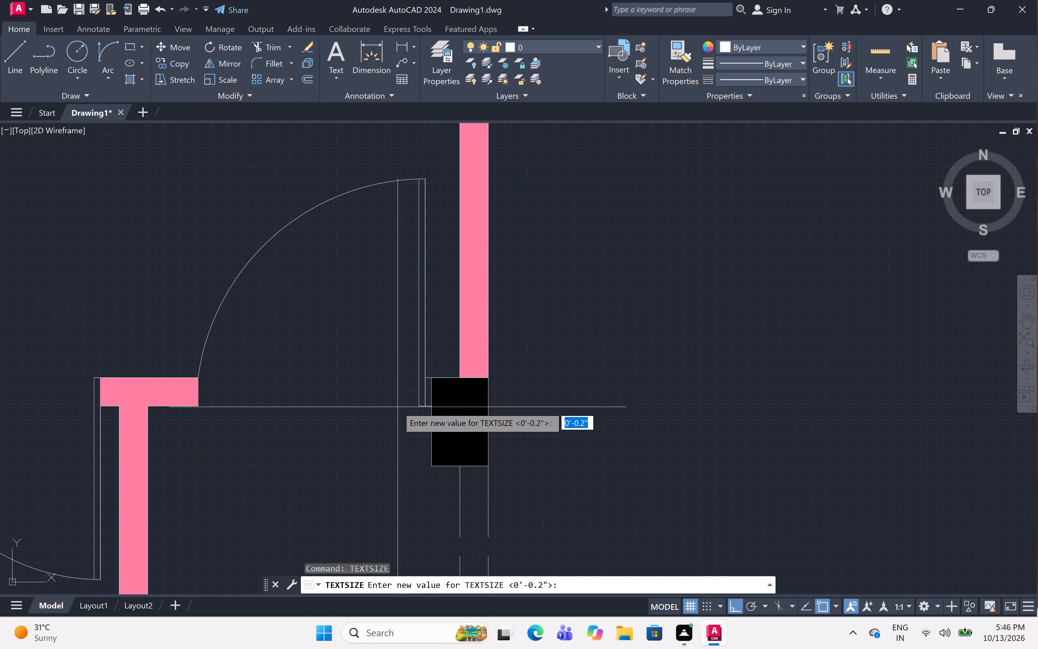
{"action": "type", "text": "6\""}
{"action": "key", "text": "space"}
Place the multiline text "D" inside the swing of the door beside the upper middle block.
{"action": "type", "text": "mt"}
{"action": "key", "text": "space"}
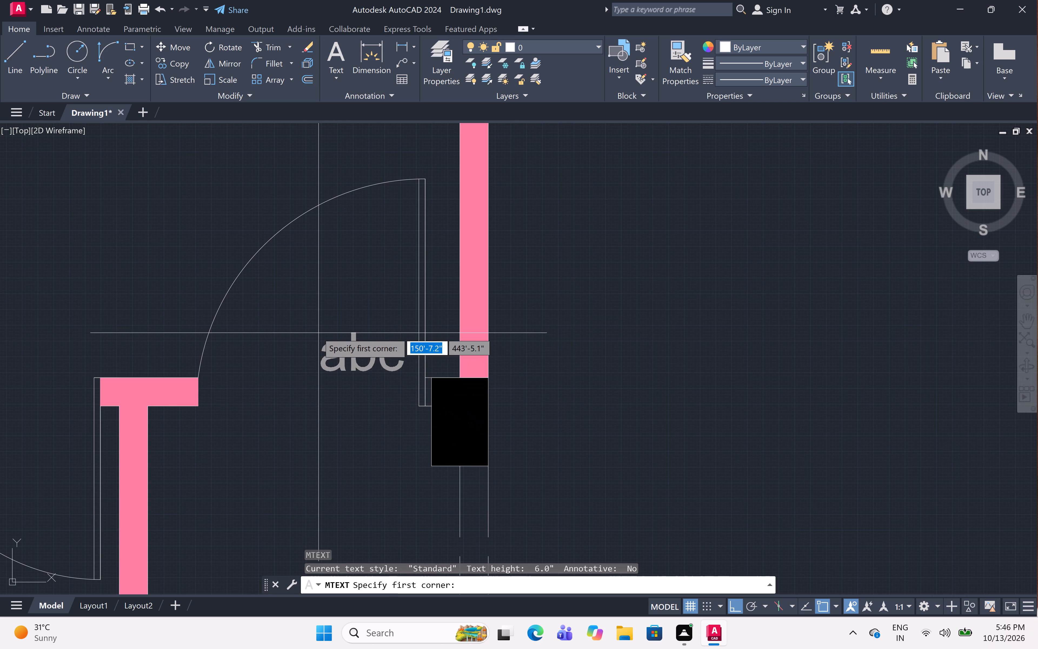
{"action": "left_click", "coordinate": [293, 310]}
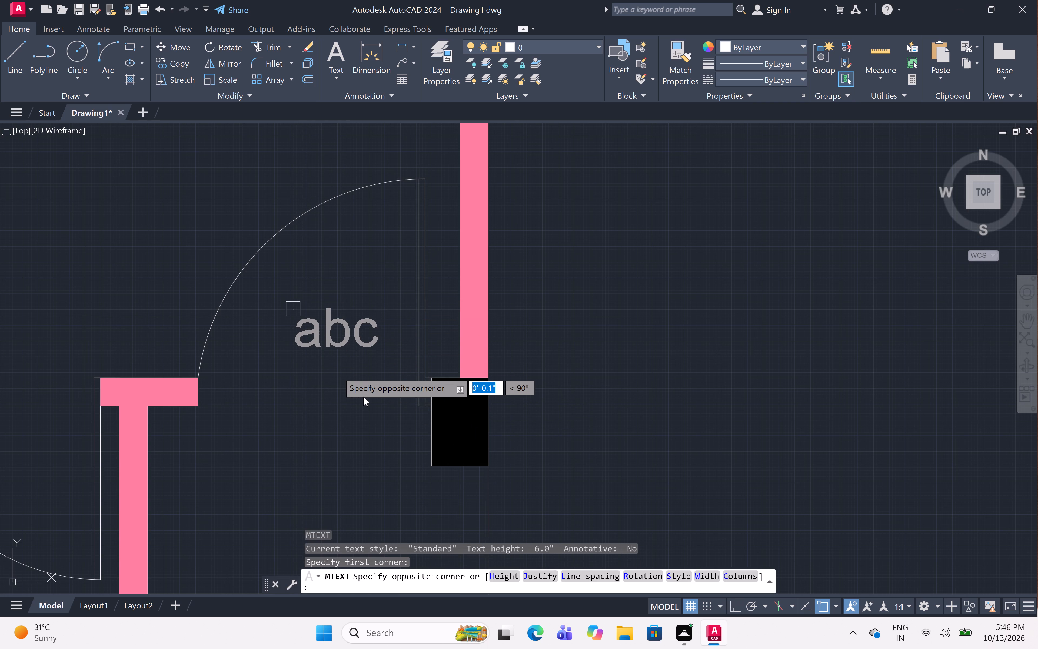
{"action": "left_click", "coordinate": [355, 371]}
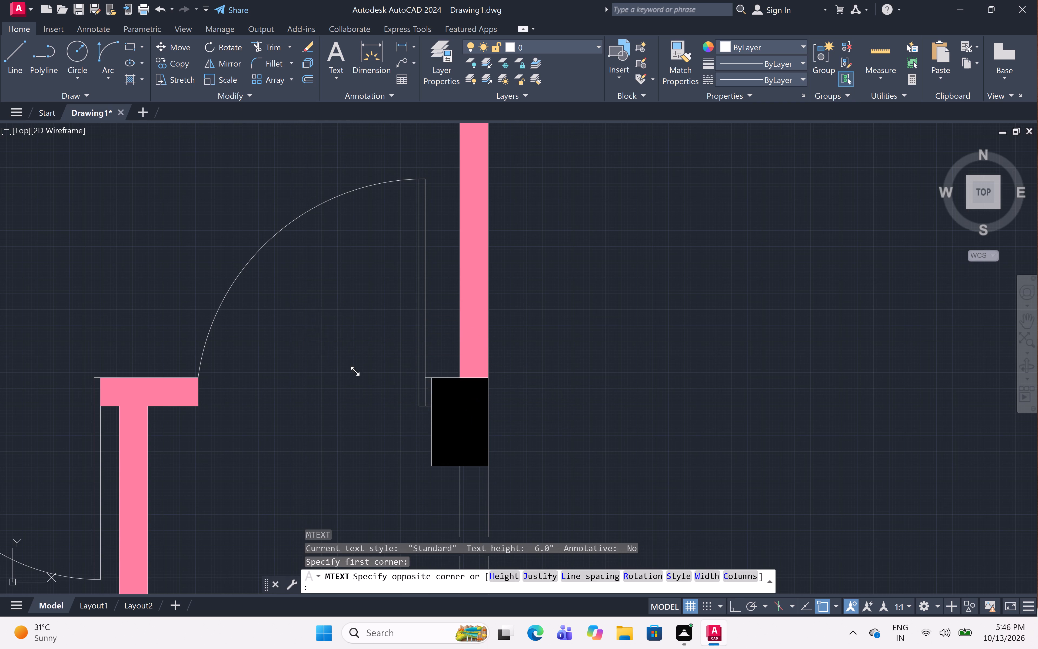
{"action": "key", "text": "d"}
{"action": "key", "text": "space"}
{"action": "left_click", "coordinate": [344, 417]}
Move the "D" label down toward the opening of the door beside the upper middle block, with Ortho off.
{"action": "scroll", "coordinate": [325, 372], "scroll_direction": "down", "scroll_amount": 2}
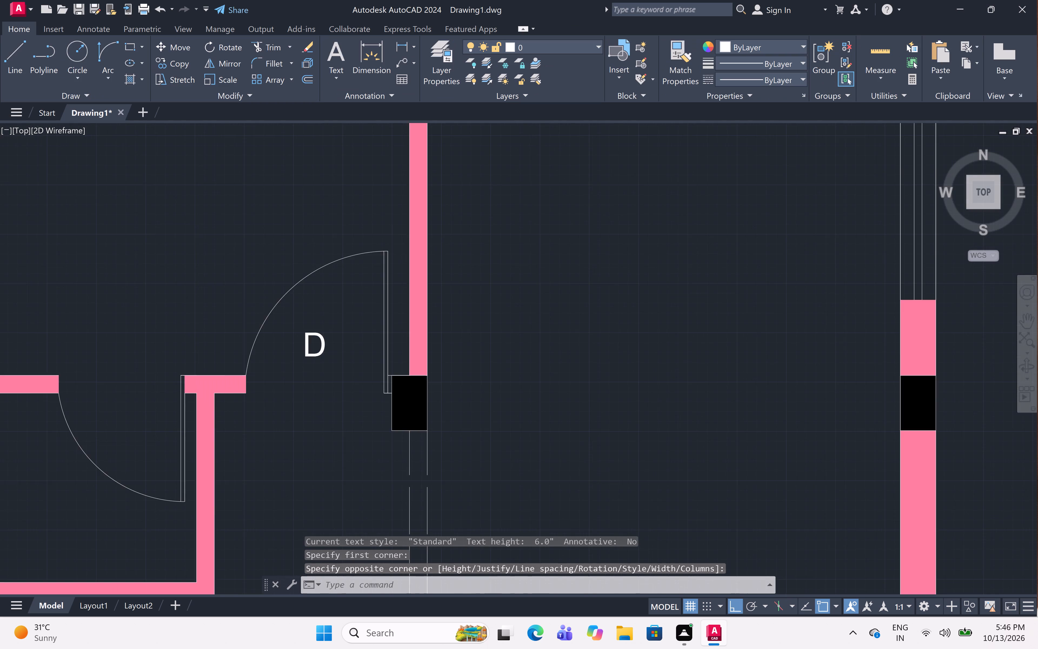
{"action": "scroll", "coordinate": [319, 376], "scroll_direction": "up", "scroll_amount": 2}
{"action": "left_click", "coordinate": [322, 325]}
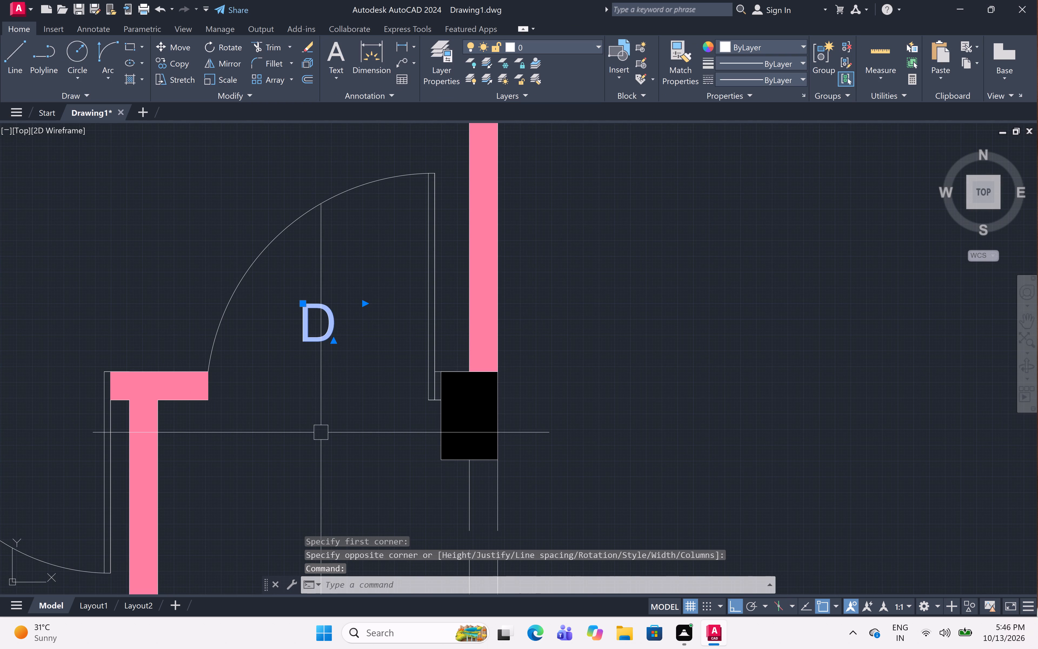
{"action": "key", "text": "m"}
{"action": "key", "text": "space"}
{"action": "scroll", "coordinate": [335, 320], "scroll_direction": "up", "scroll_amount": 1}
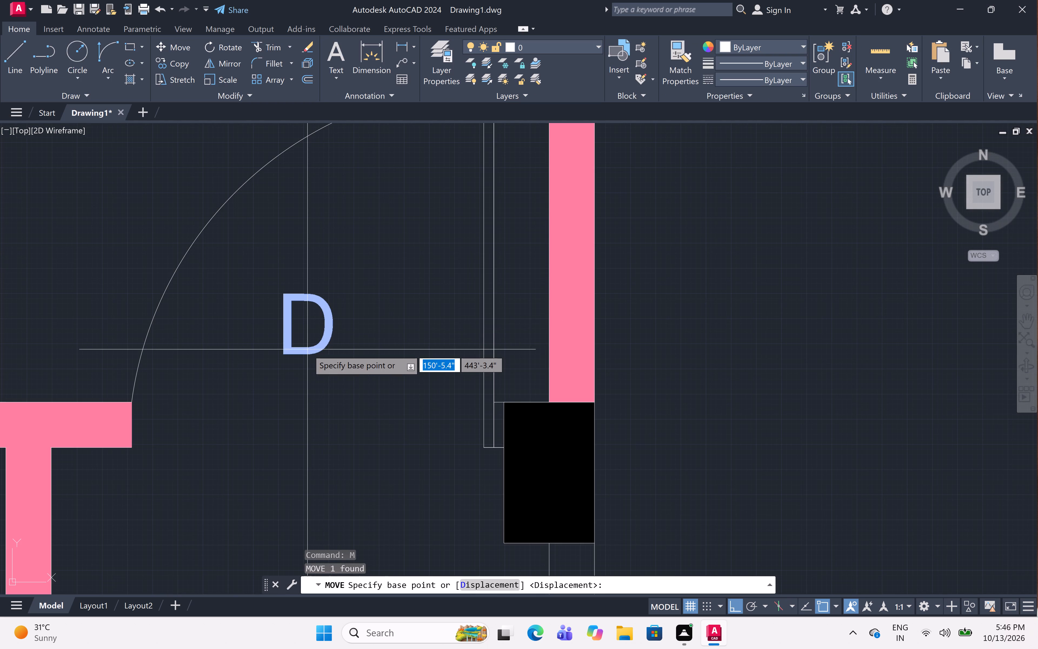
{"action": "left_click", "coordinate": [307, 348]}
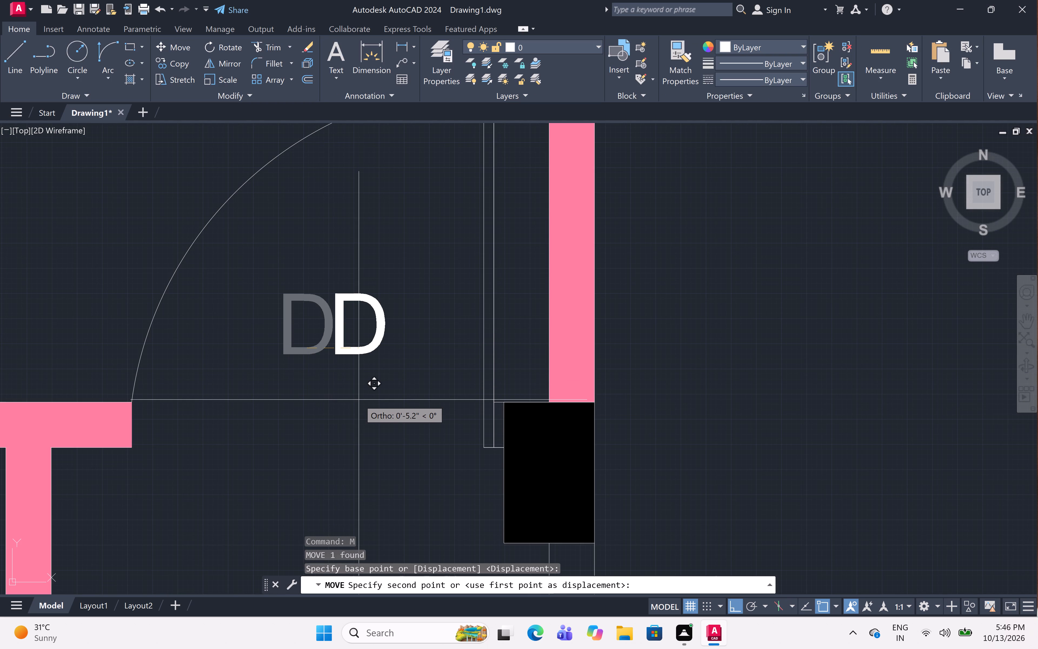
{"action": "key", "text": "F8"}
{"action": "left_click", "coordinate": [329, 383]}
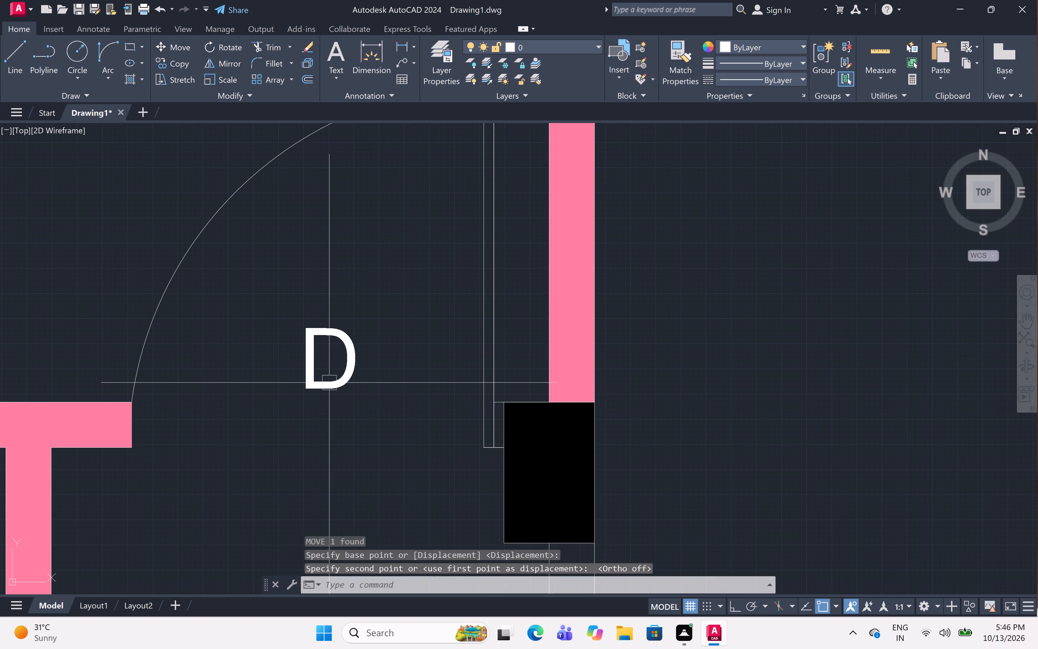
Copy the "D" label to the openings of the other three single-leaf doors around the two small west rooms and the passage.
{"action": "scroll", "coordinate": [341, 358], "scroll_direction": "down", "scroll_amount": 6}
{"action": "scroll", "coordinate": [341, 359], "scroll_direction": "up", "scroll_amount": 2}
{"action": "left_click", "coordinate": [341, 358]}
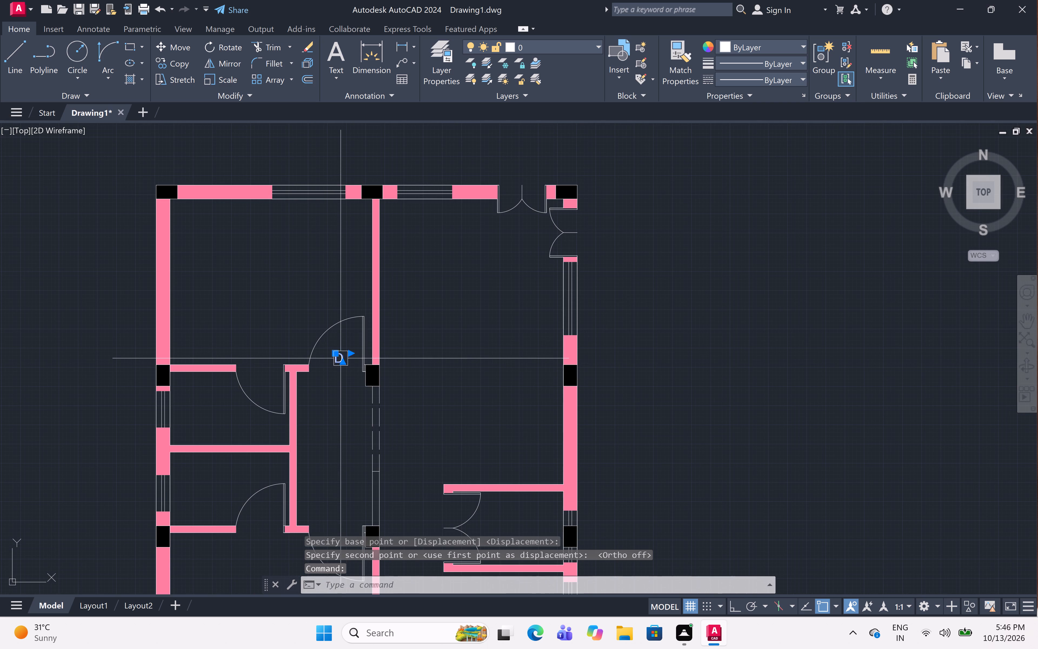
{"action": "key", "text": "c"}
{"action": "key", "text": "o"}
{"action": "key", "text": "o"}
{"action": "key", "text": "o"}
{"action": "key", "text": "o"}
{"action": "key", "text": "o"}
{"action": "key", "text": "o"}
{"action": "key", "text": "o"}
{"action": "key", "text": "o"}
{"action": "key", "text": "o"}
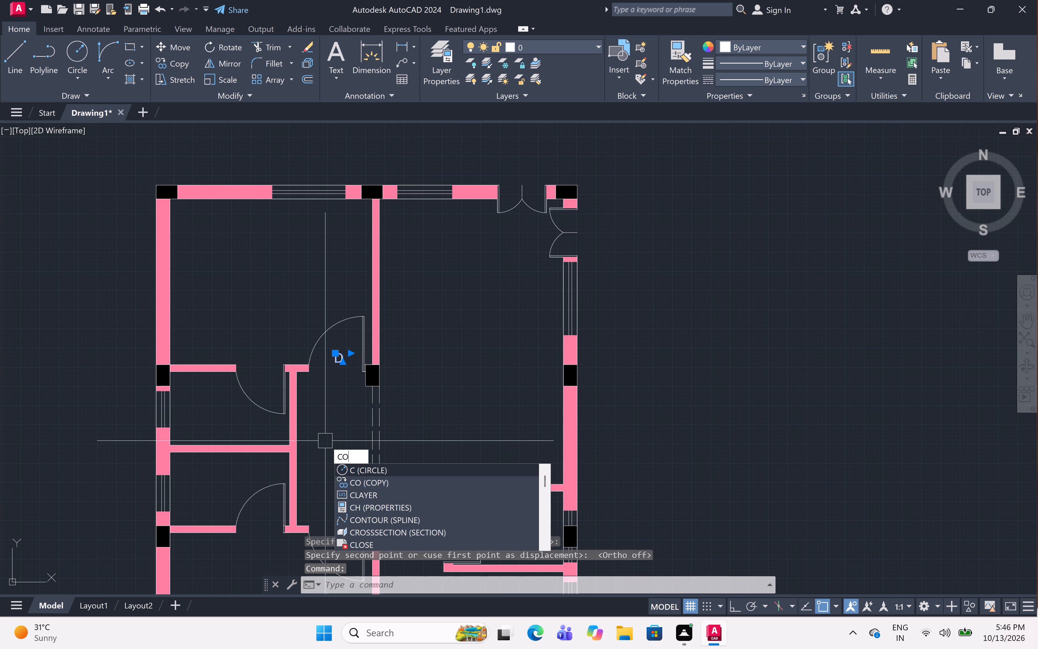
{"action": "key", "text": "space"}
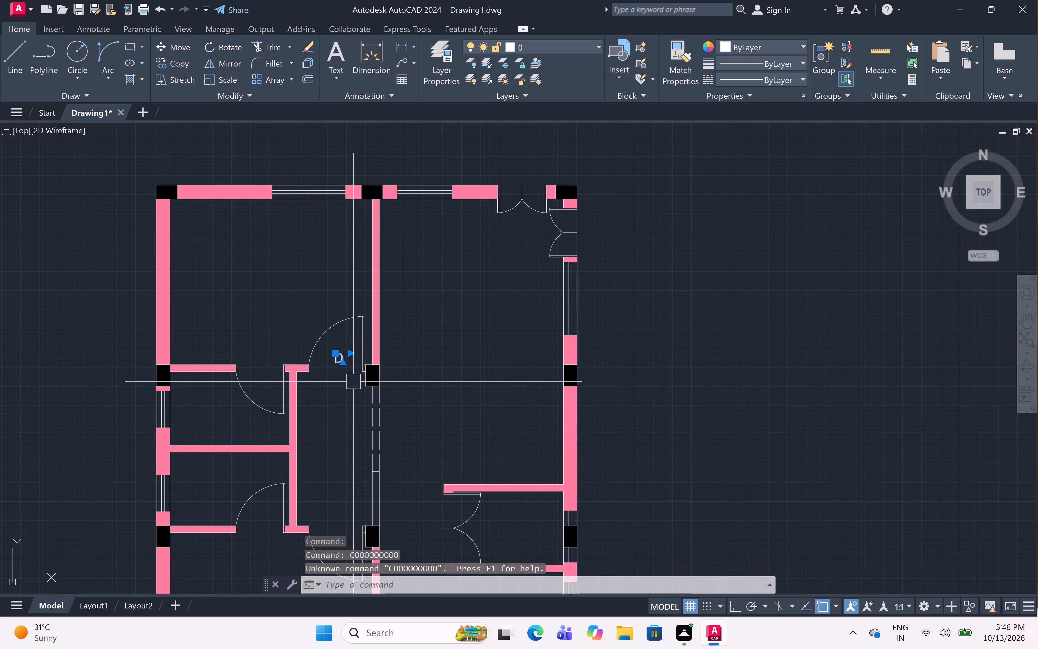
{"action": "key", "text": "c"}
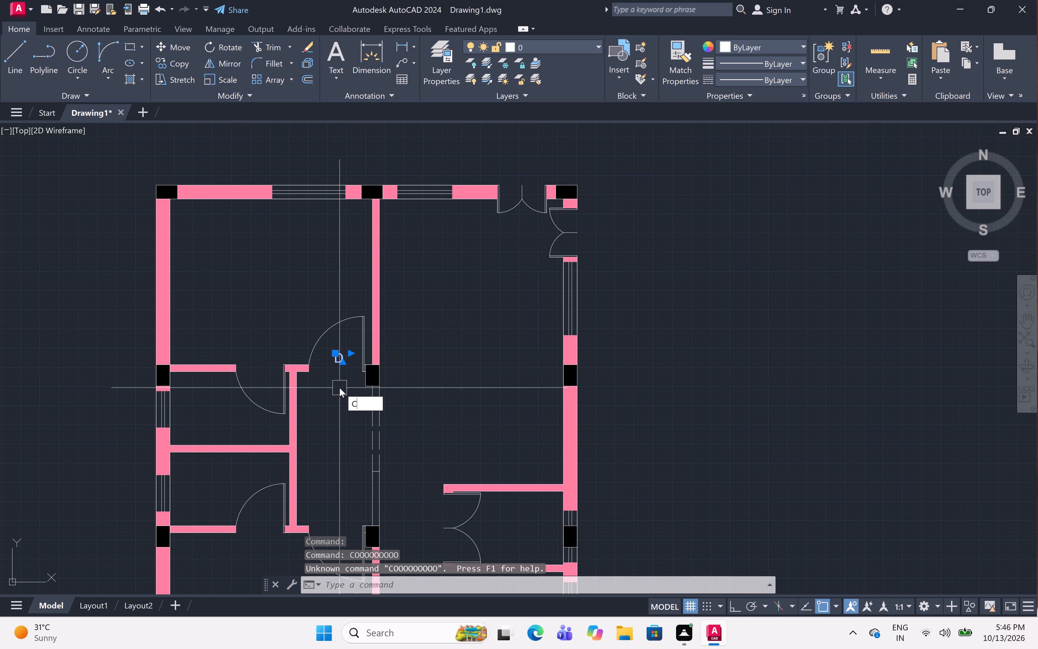
{"action": "type", "text": "O"}
{"action": "key", "text": "space"}
{"action": "scroll", "coordinate": [334, 359], "scroll_direction": "up", "scroll_amount": 2}
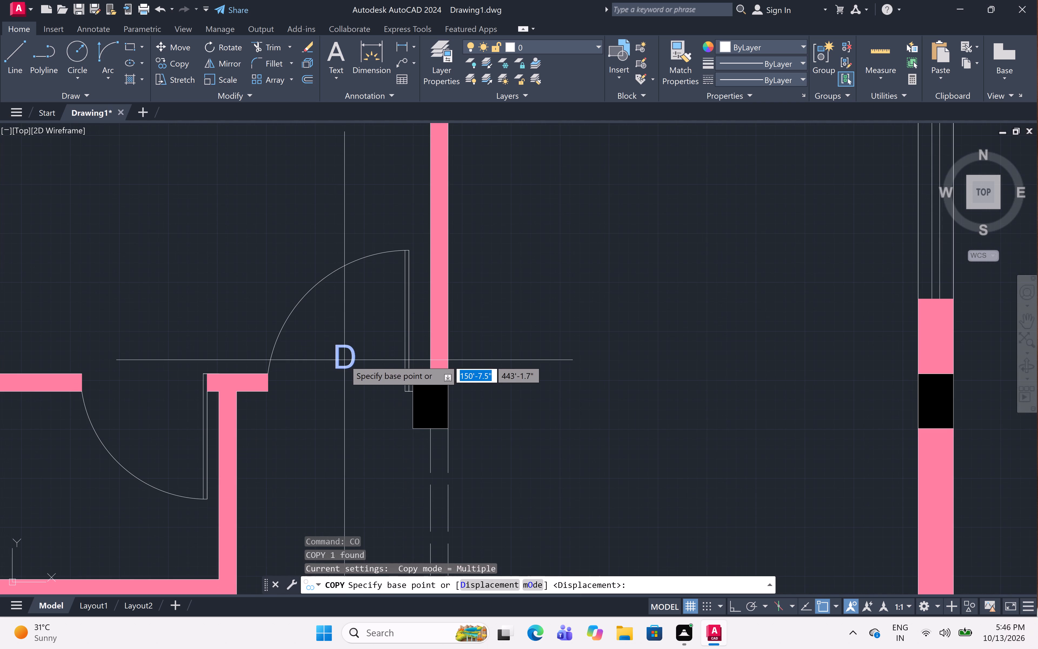
{"action": "left_click", "coordinate": [344, 356]}
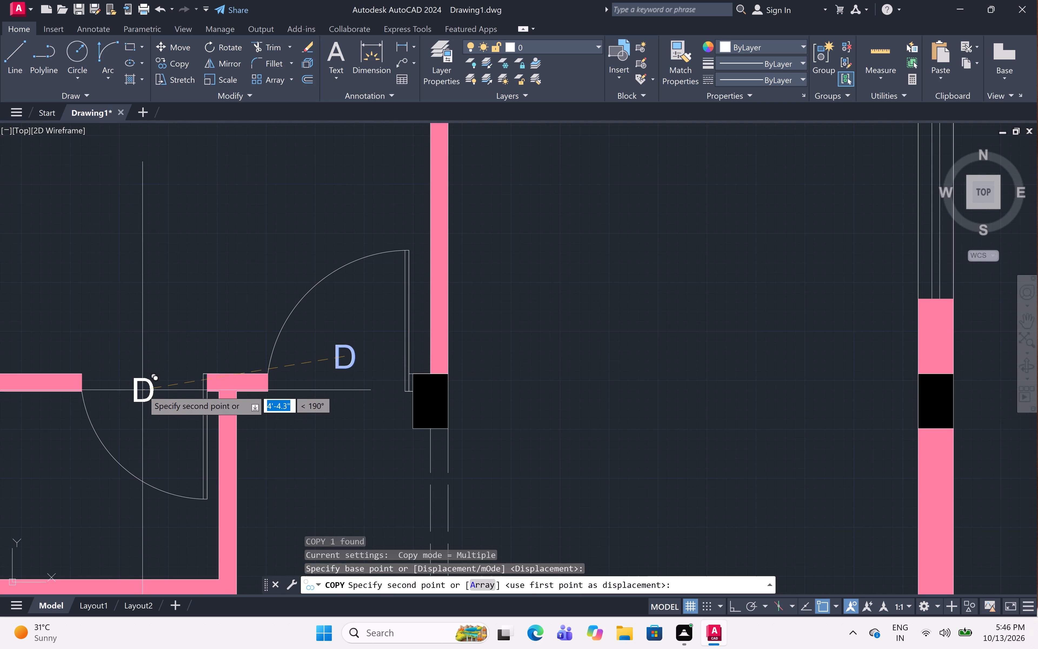
{"action": "left_click", "coordinate": [142, 391]}
{"action": "scroll", "coordinate": [168, 336], "scroll_direction": "down", "scroll_amount": 3}
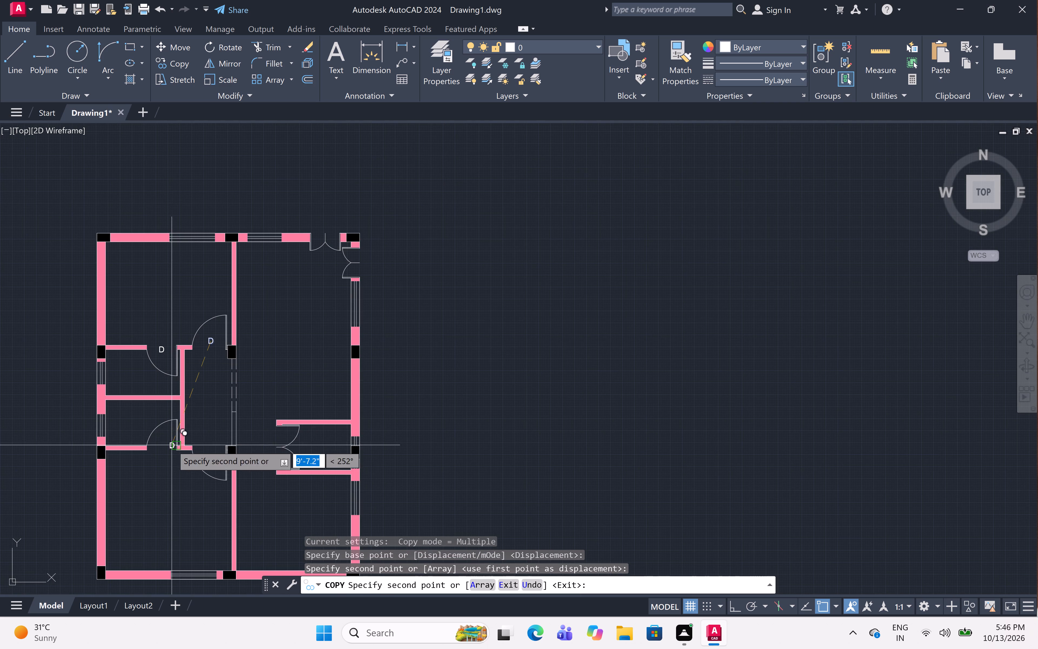
{"action": "scroll", "coordinate": [170, 449], "scroll_direction": "up", "scroll_amount": 2}
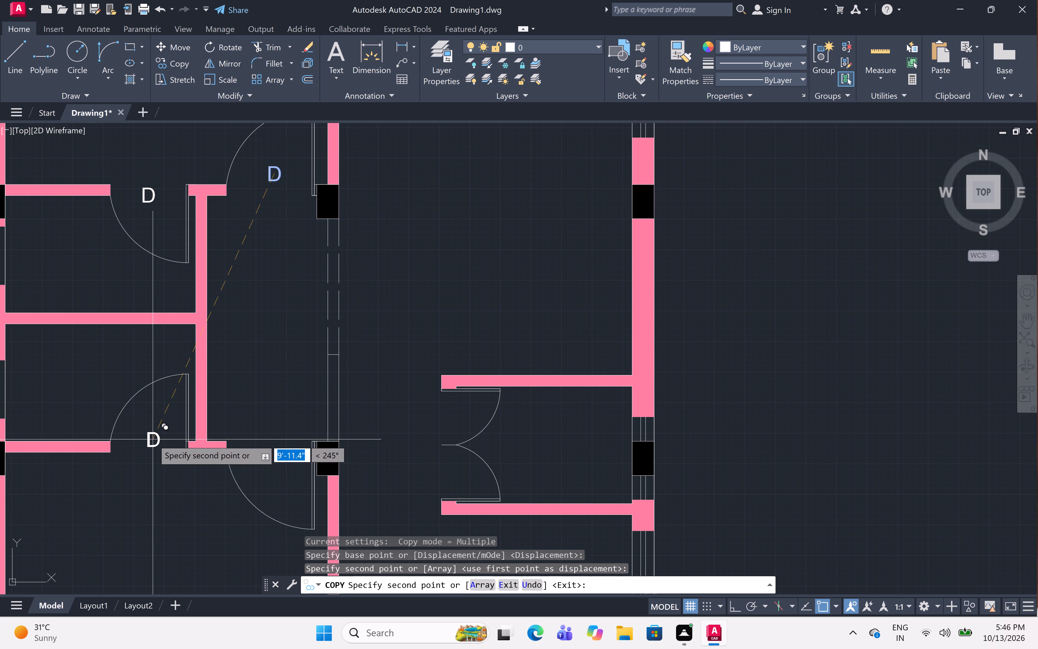
{"action": "left_click", "coordinate": [153, 439]}
{"action": "left_click", "coordinate": [271, 449]}
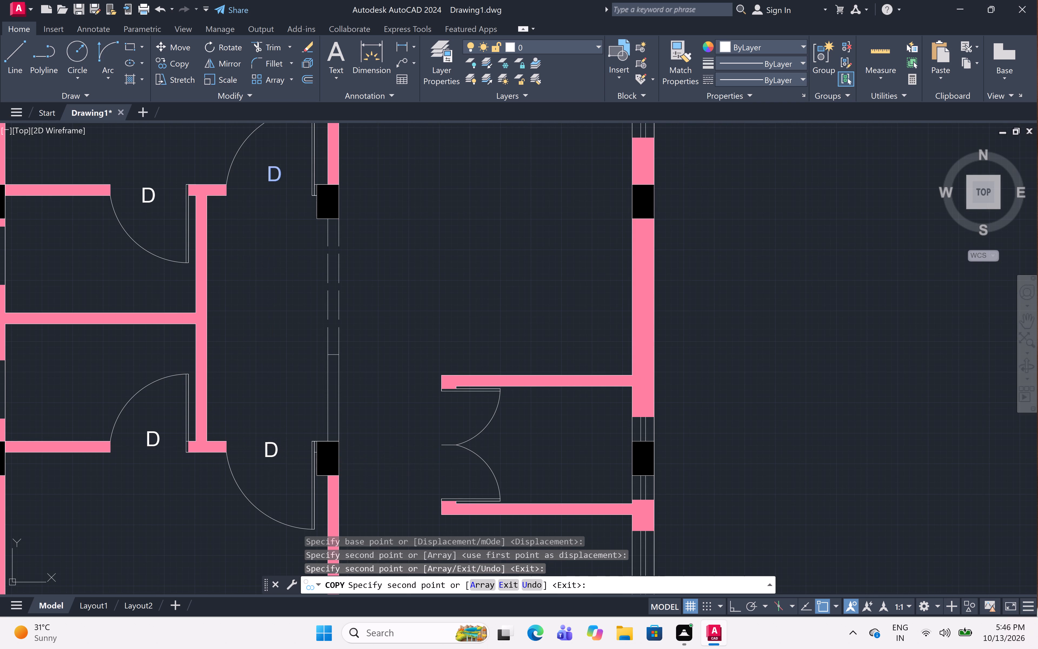
{"action": "scroll", "coordinate": [333, 359], "scroll_direction": "down", "scroll_amount": 3}
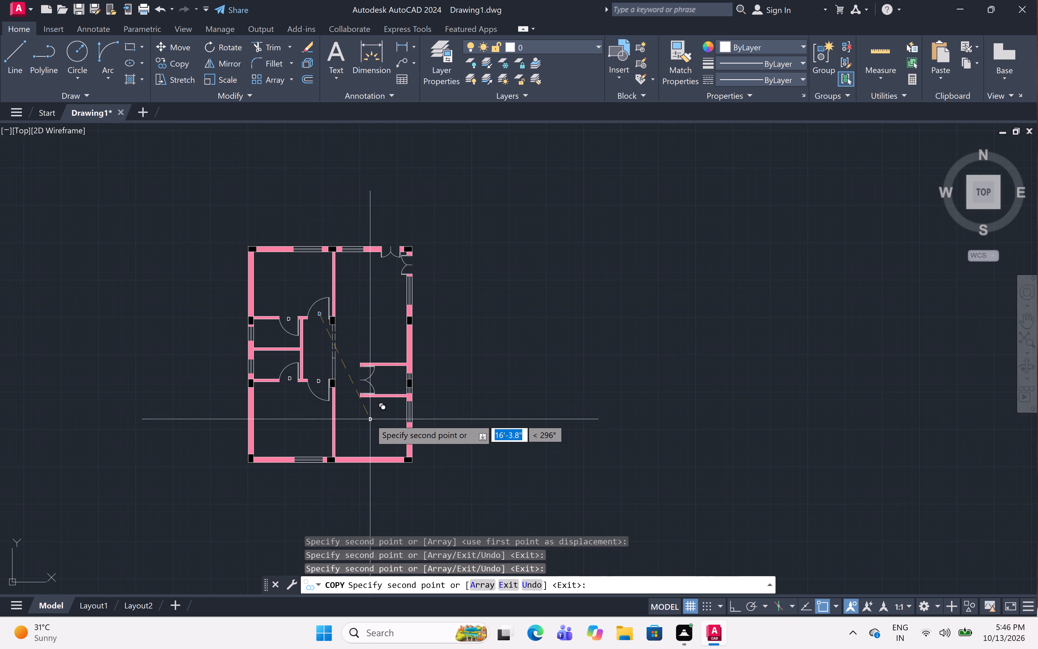
{"action": "key", "text": "Escape"}
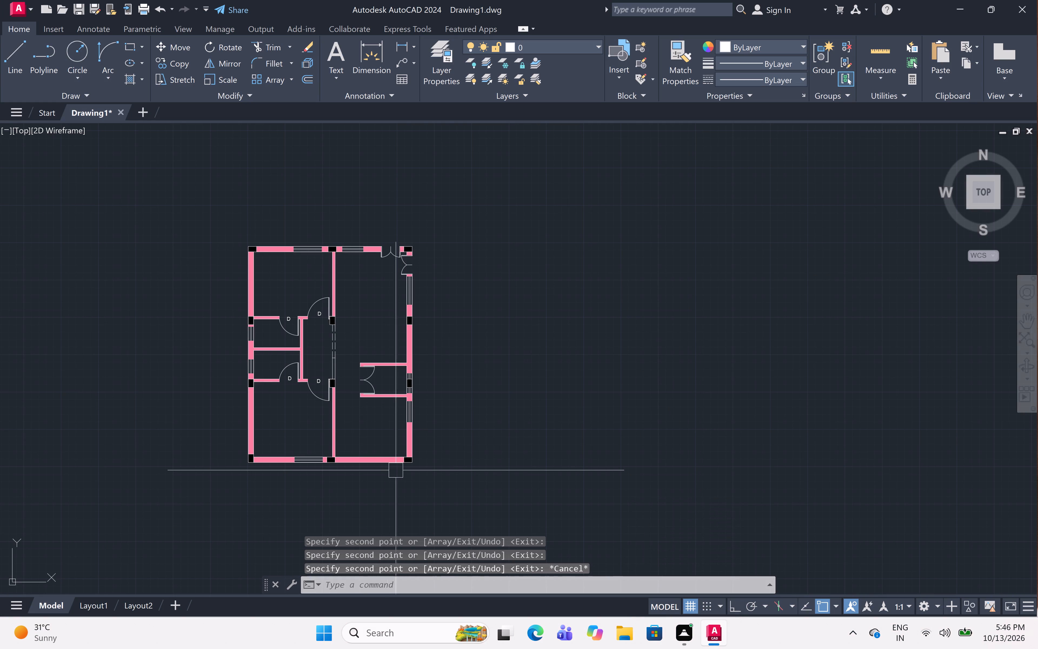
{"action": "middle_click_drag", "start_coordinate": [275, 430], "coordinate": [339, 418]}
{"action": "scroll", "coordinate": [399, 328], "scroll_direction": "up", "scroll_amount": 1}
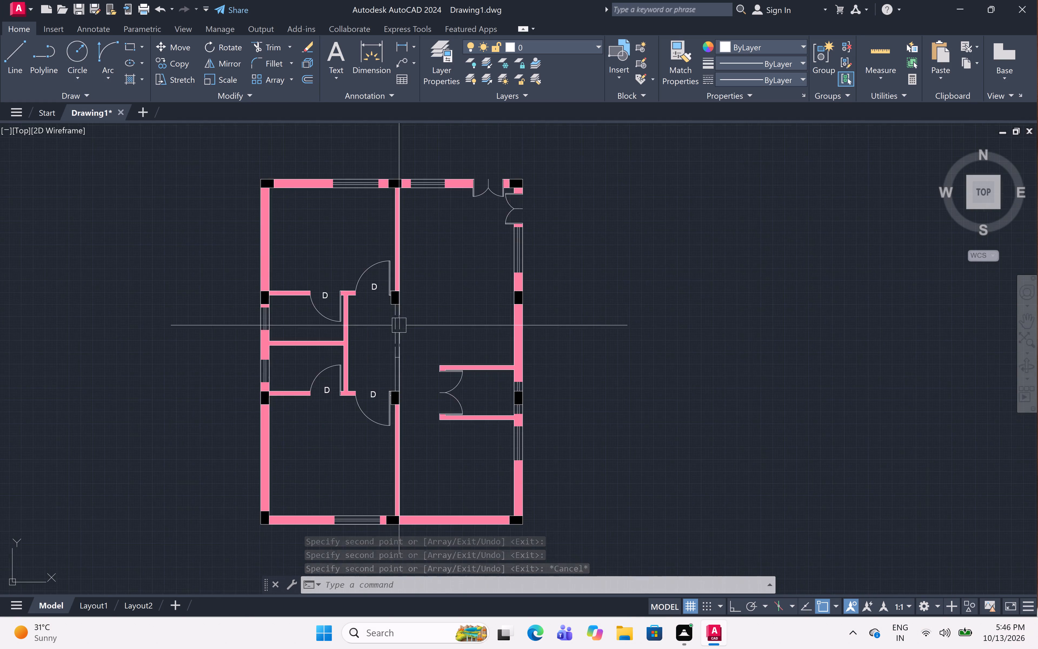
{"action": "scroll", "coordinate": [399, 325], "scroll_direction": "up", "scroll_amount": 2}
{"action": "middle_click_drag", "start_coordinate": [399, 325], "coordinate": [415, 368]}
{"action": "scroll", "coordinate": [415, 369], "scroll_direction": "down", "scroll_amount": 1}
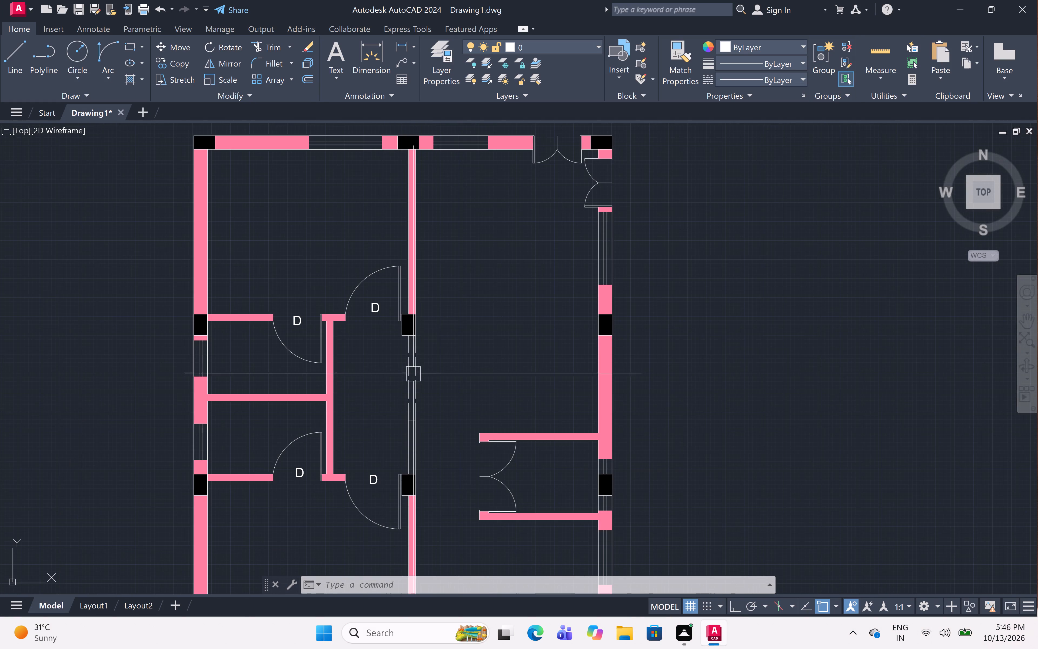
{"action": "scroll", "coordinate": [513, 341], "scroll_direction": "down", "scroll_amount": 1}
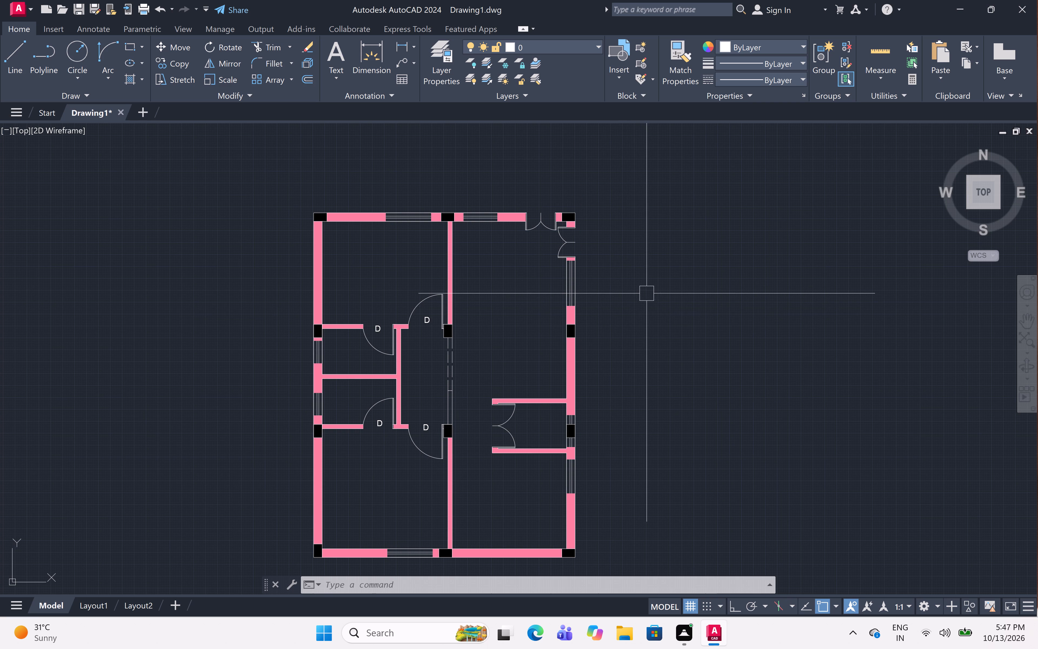
Offset the west outer wall's exterior line 2' outward to the west.
{"action": "key", "text": "Escape"}
{"action": "type", "text": "OFF"}
{"action": "key", "text": "space"}
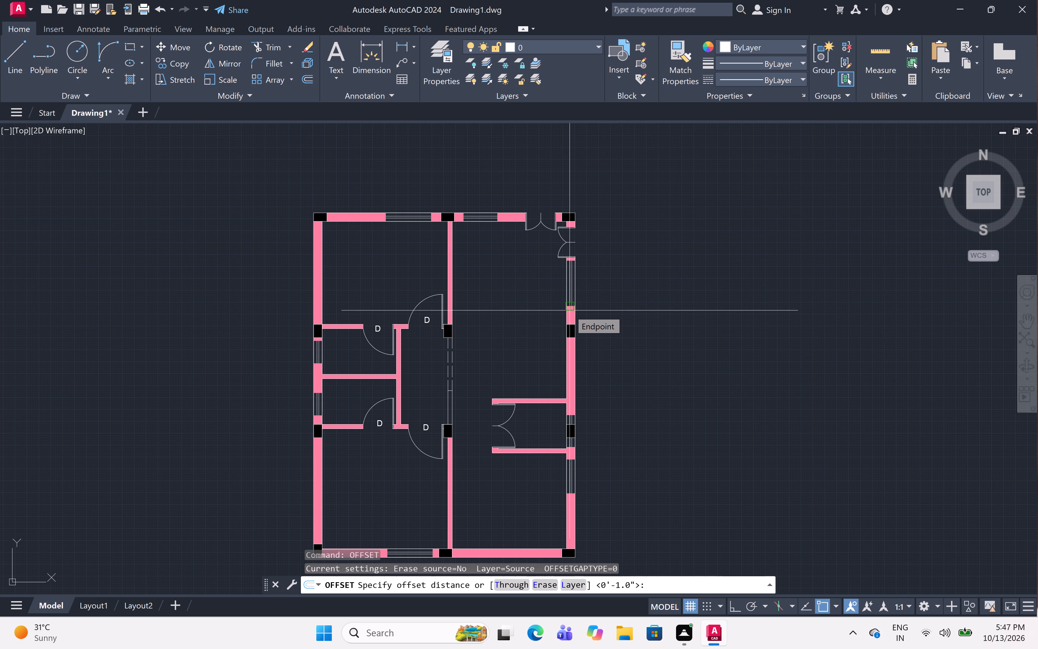
{"action": "type", "text": "2'"}
{"action": "key", "text": "space"}
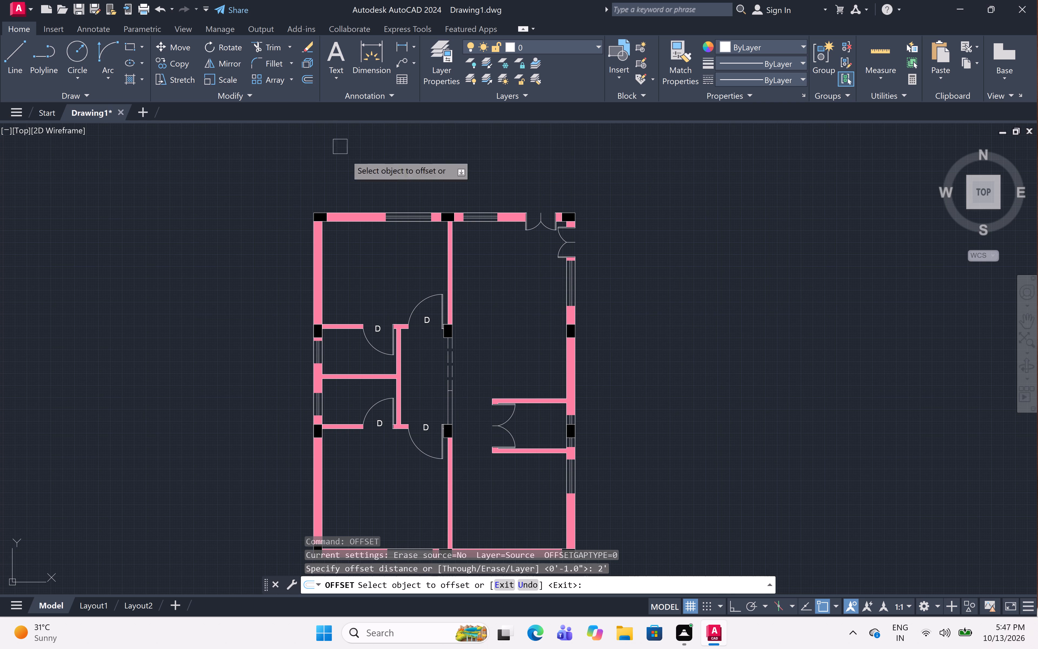
{"action": "left_click", "coordinate": [308, 286]}
{"action": "left_click", "coordinate": [136, 311]}
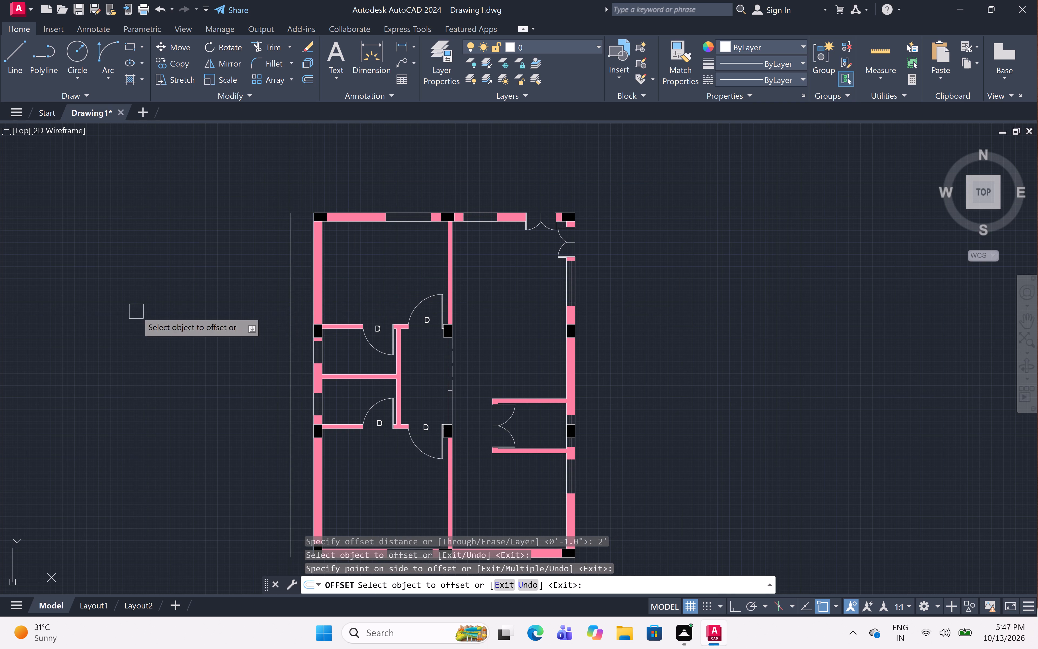
{"action": "scroll", "coordinate": [245, 211], "scroll_direction": "down", "scroll_amount": 1}
{"action": "scroll", "coordinate": [342, 197], "scroll_direction": "up", "scroll_amount": 3}
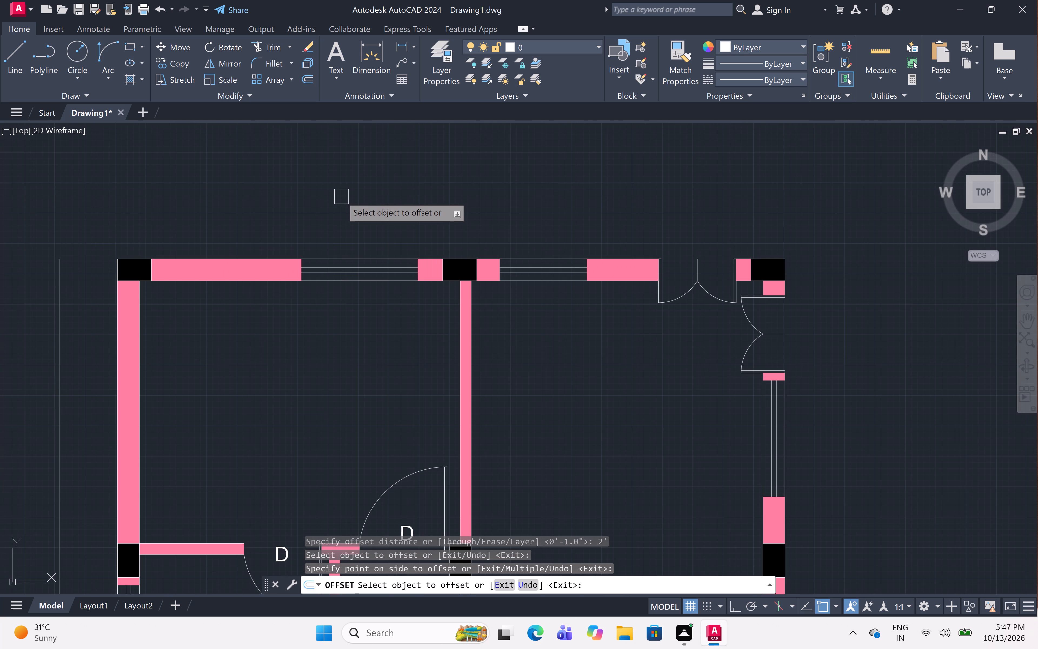
{"action": "key", "text": "Escape"}
Offset the north wall's exterior line segments on both sides of the double door 6'6" outward to the north.
{"action": "type", "text": "OFF 6'6\""}
{"action": "key", "text": "space"}
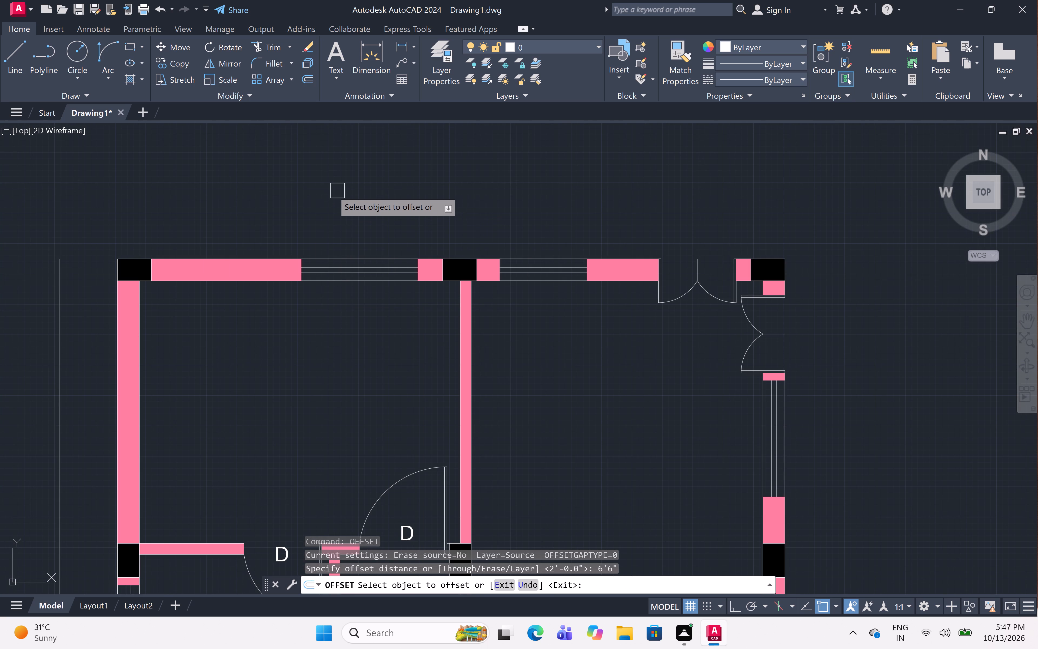
{"action": "left_click", "coordinate": [275, 253]}
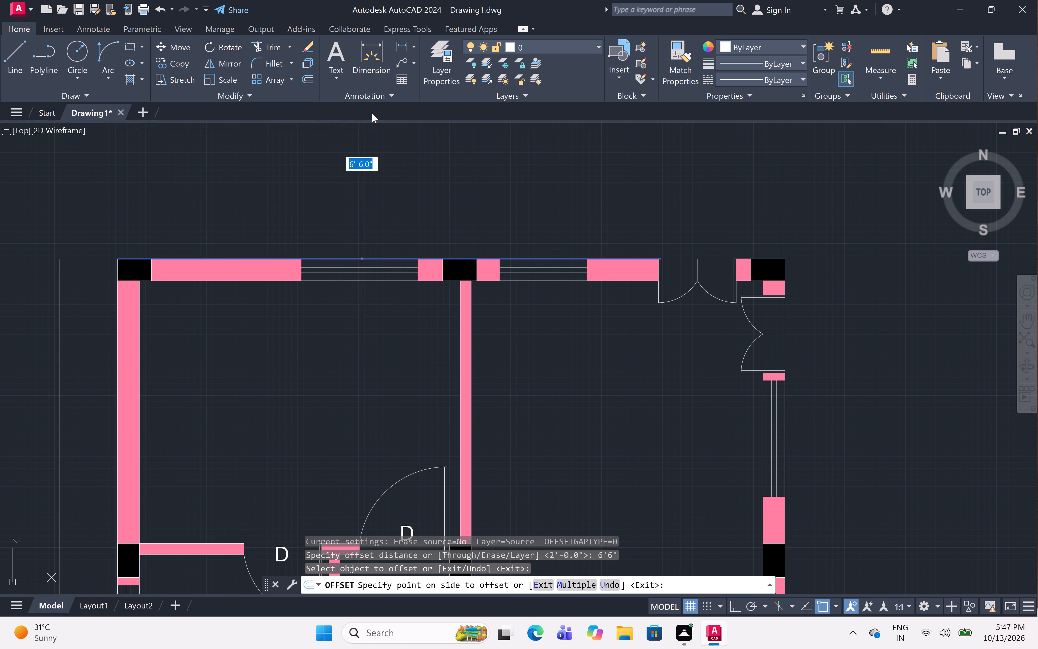
{"action": "middle_click_drag", "start_coordinate": [378, 126], "coordinate": [371, 255]}
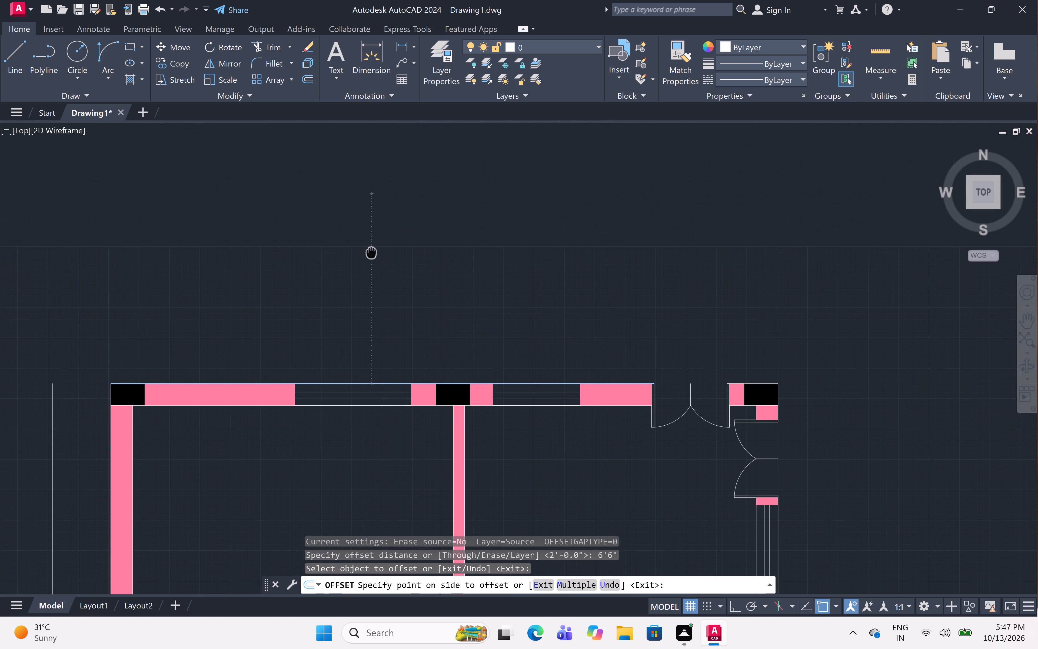
{"action": "middle_click_drag", "start_coordinate": [371, 255], "coordinate": [371, 267]}
{"action": "left_click", "coordinate": [372, 181]}
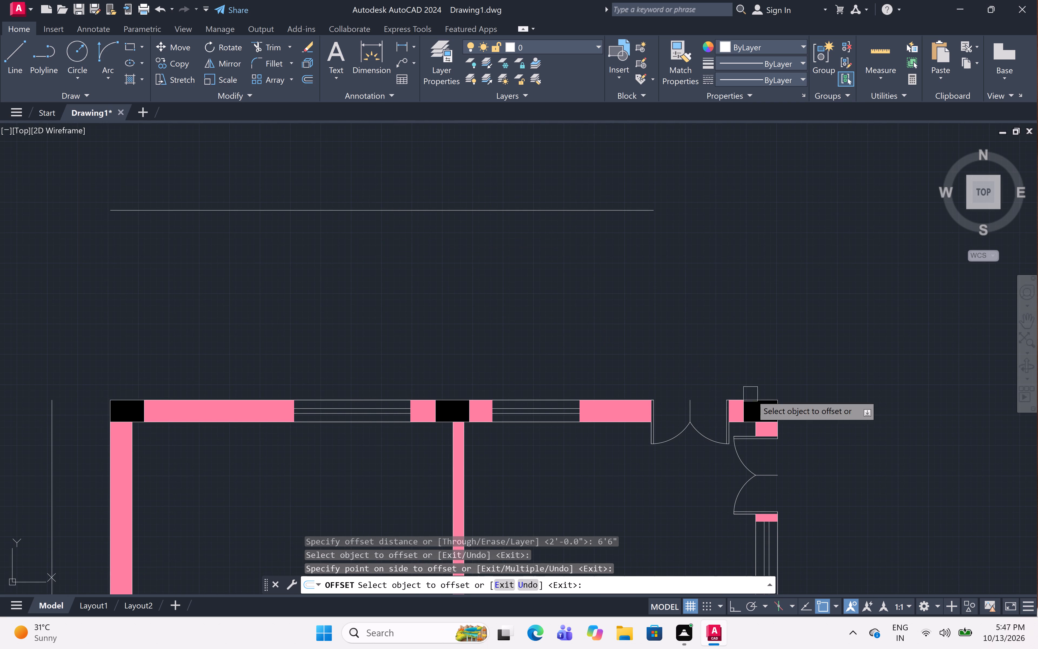
{"action": "left_click", "coordinate": [740, 393]}
{"action": "left_click", "coordinate": [770, 140]}
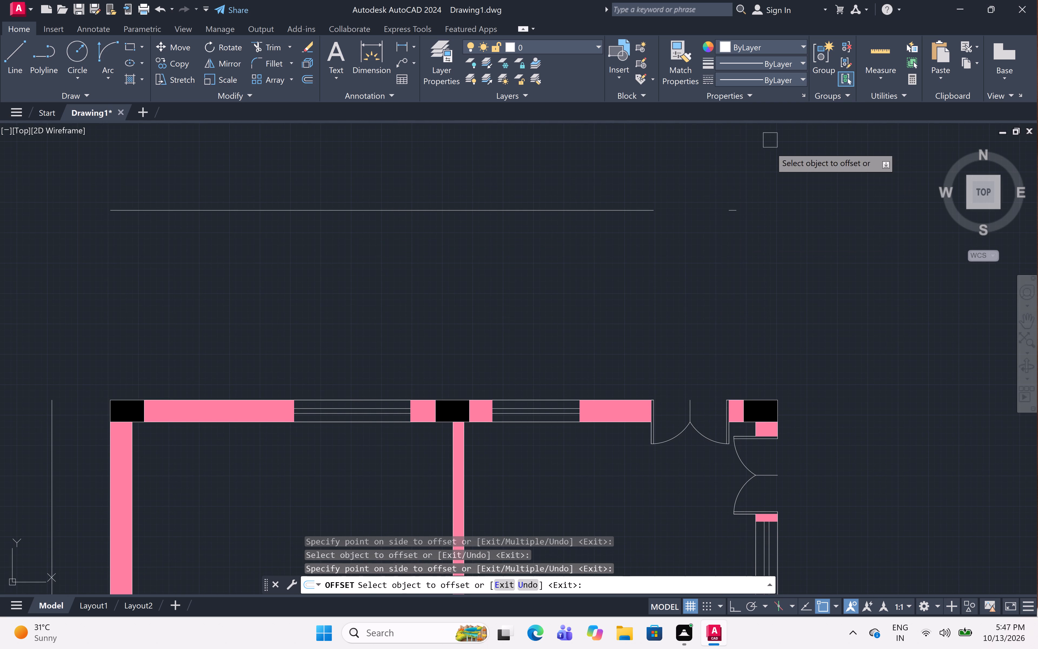
{"action": "left_click", "coordinate": [771, 395]}
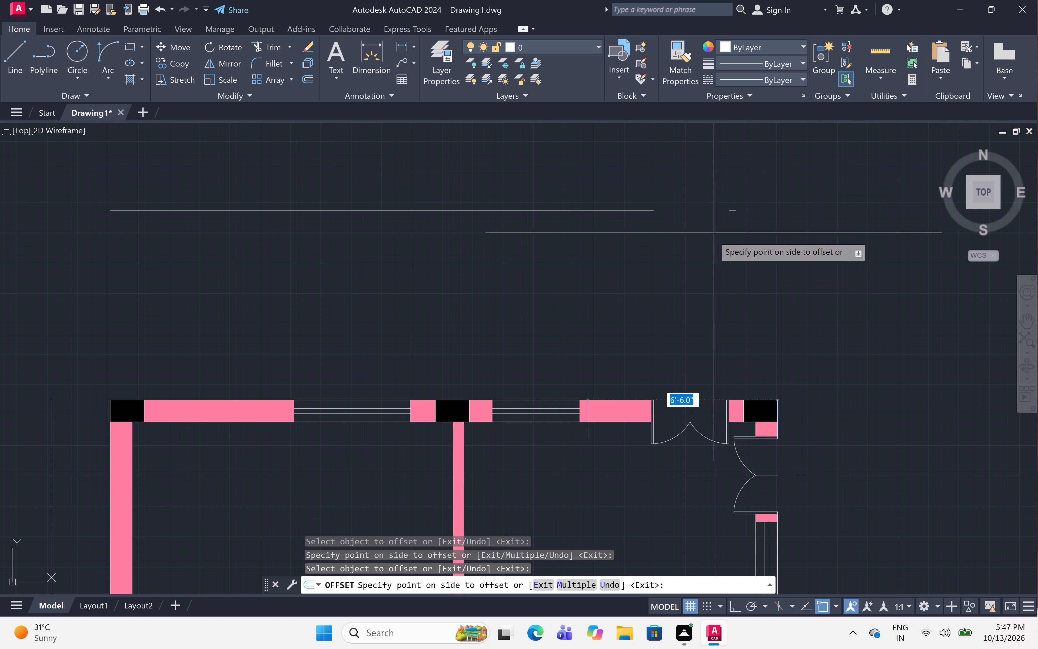
{"action": "key", "text": "Escape"}
Offset the exterior north edge at the northeast corner block 6'6" outward to the north.
{"action": "key", "text": "space"}
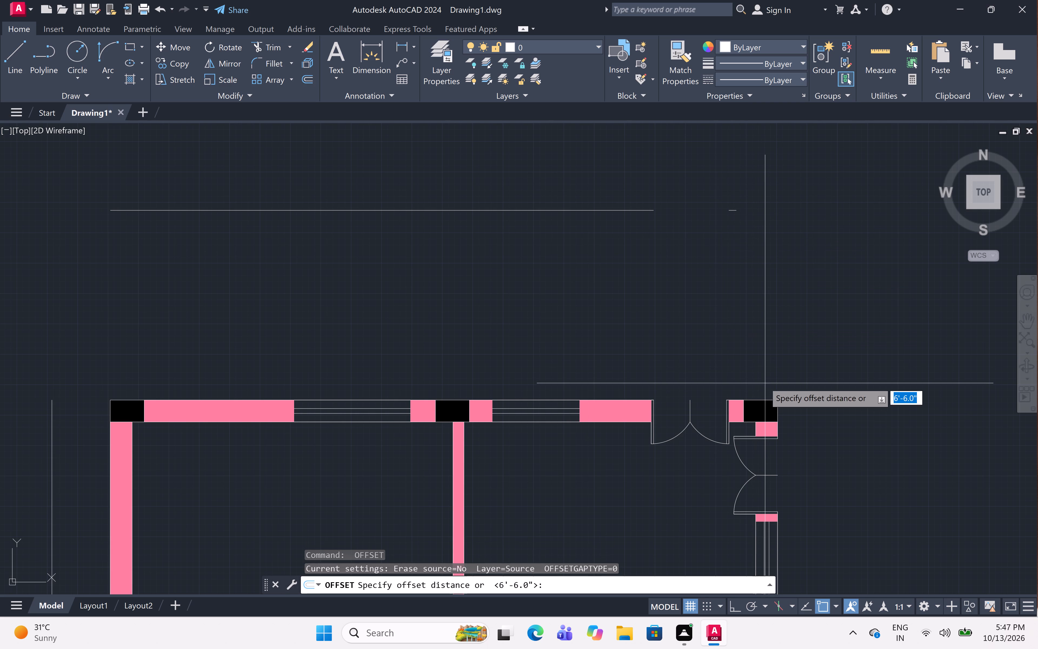
{"action": "key", "text": "space"}
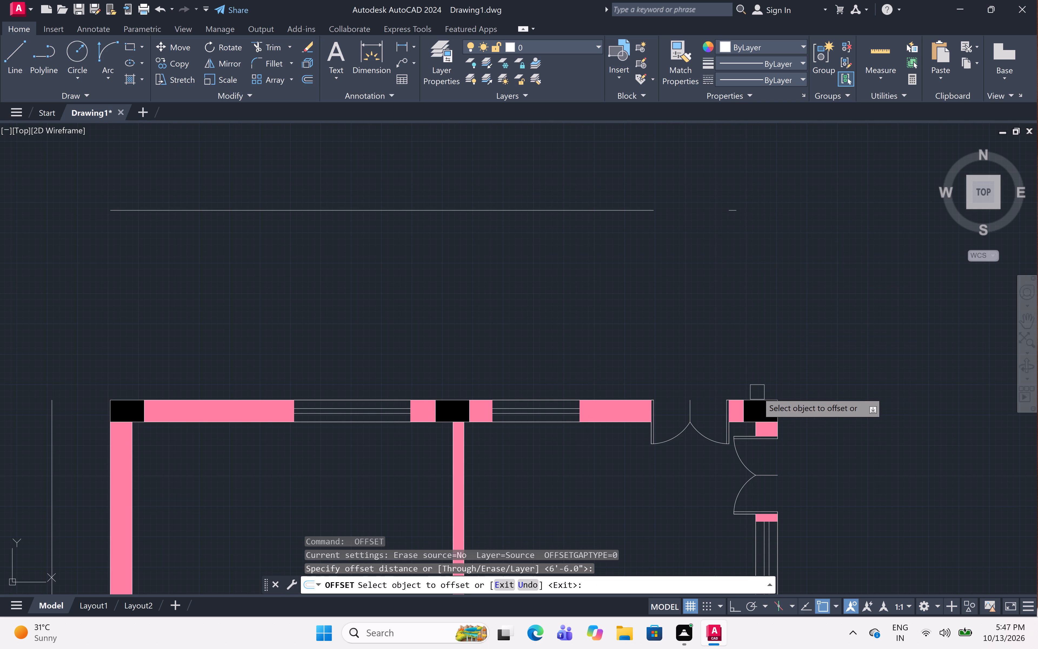
{"action": "left_click", "coordinate": [758, 393]}
{"action": "left_click", "coordinate": [751, 282]}
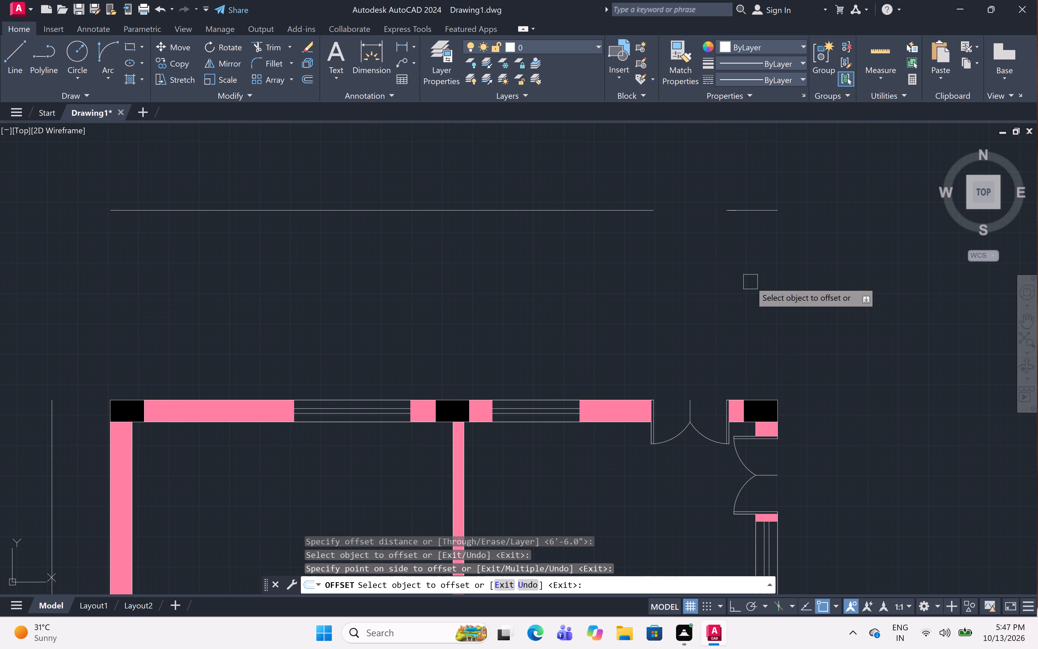
{"action": "key", "text": "Escape"}
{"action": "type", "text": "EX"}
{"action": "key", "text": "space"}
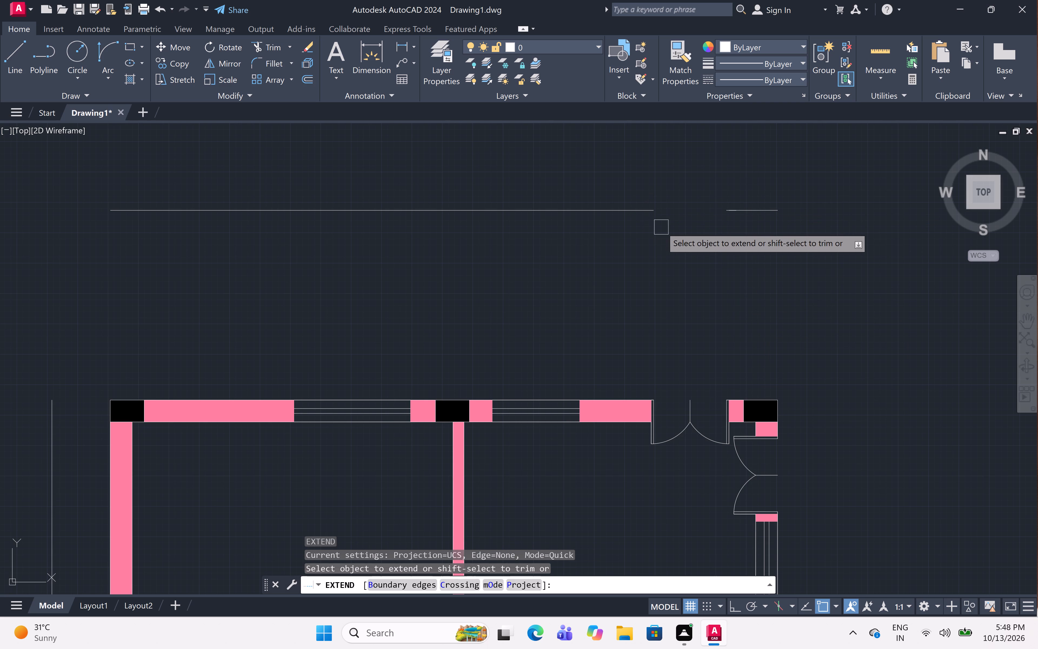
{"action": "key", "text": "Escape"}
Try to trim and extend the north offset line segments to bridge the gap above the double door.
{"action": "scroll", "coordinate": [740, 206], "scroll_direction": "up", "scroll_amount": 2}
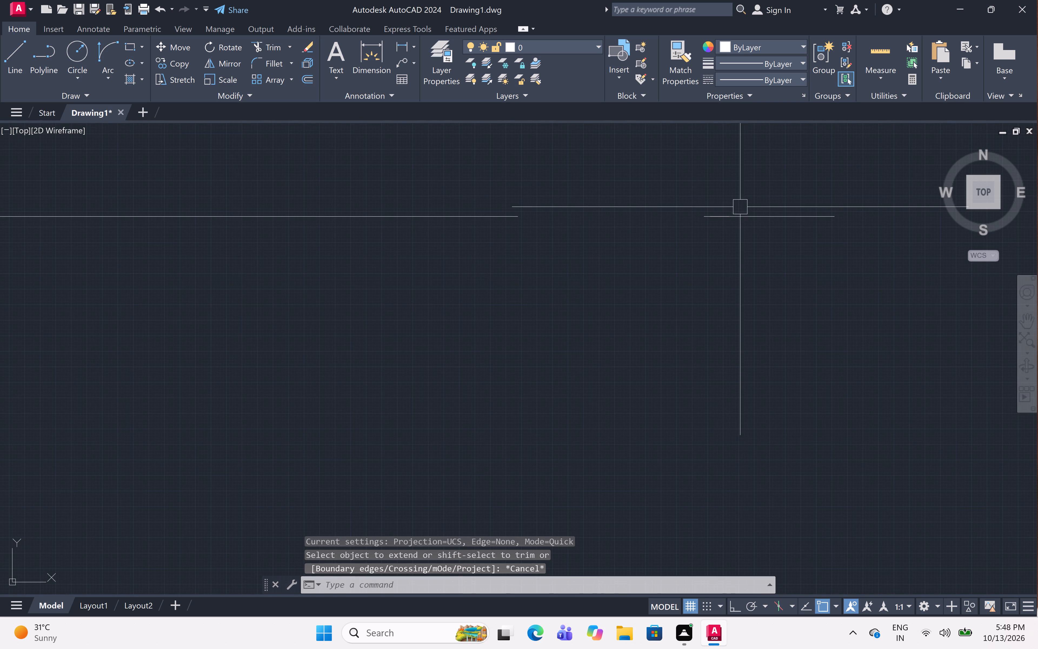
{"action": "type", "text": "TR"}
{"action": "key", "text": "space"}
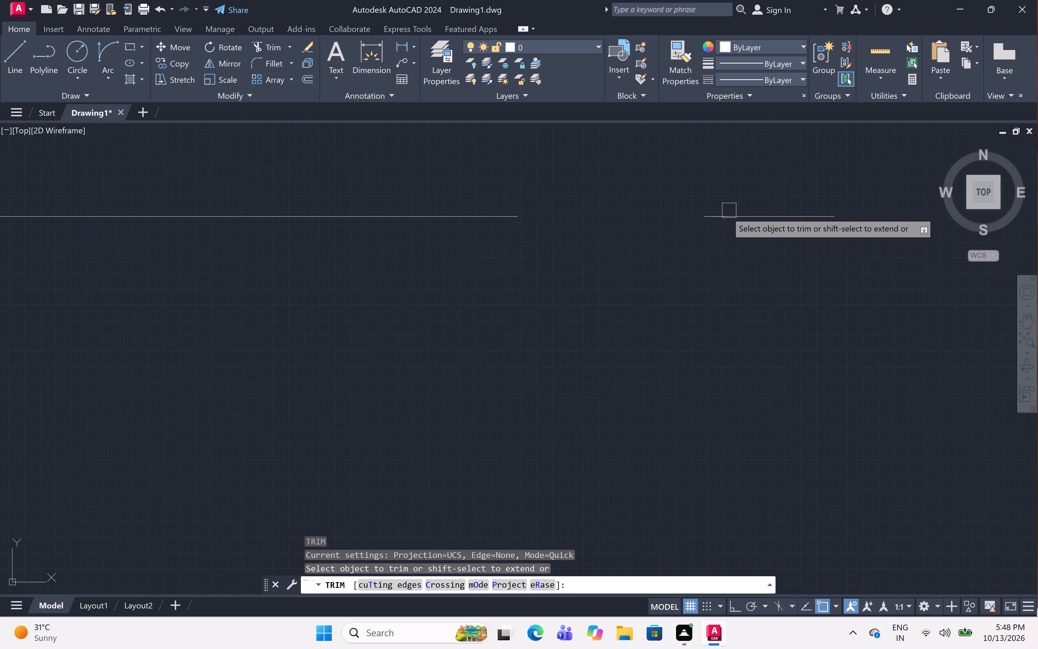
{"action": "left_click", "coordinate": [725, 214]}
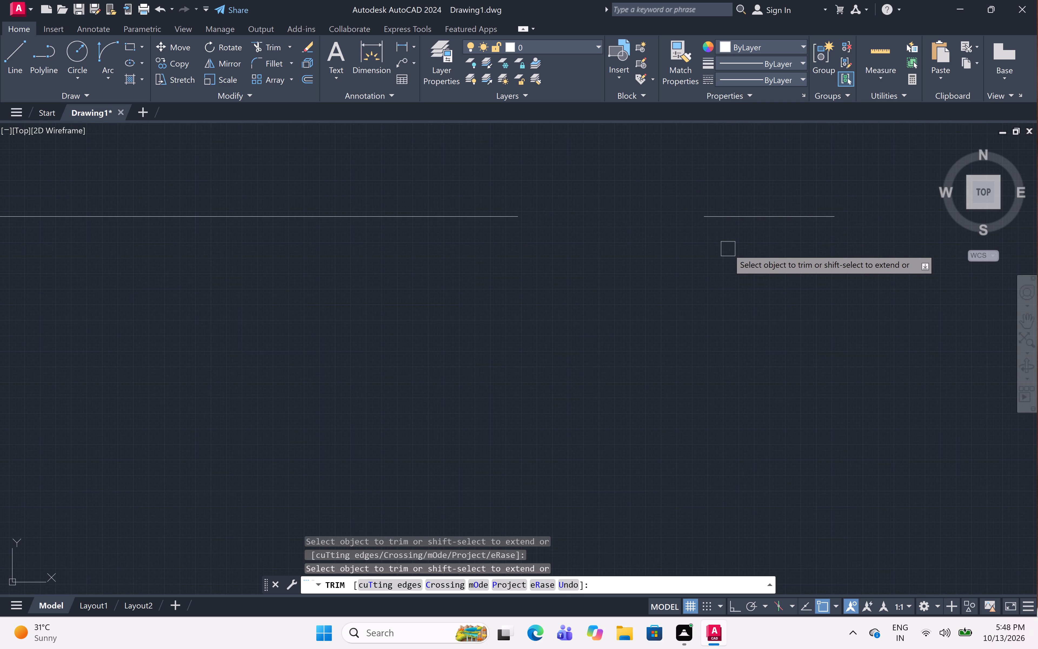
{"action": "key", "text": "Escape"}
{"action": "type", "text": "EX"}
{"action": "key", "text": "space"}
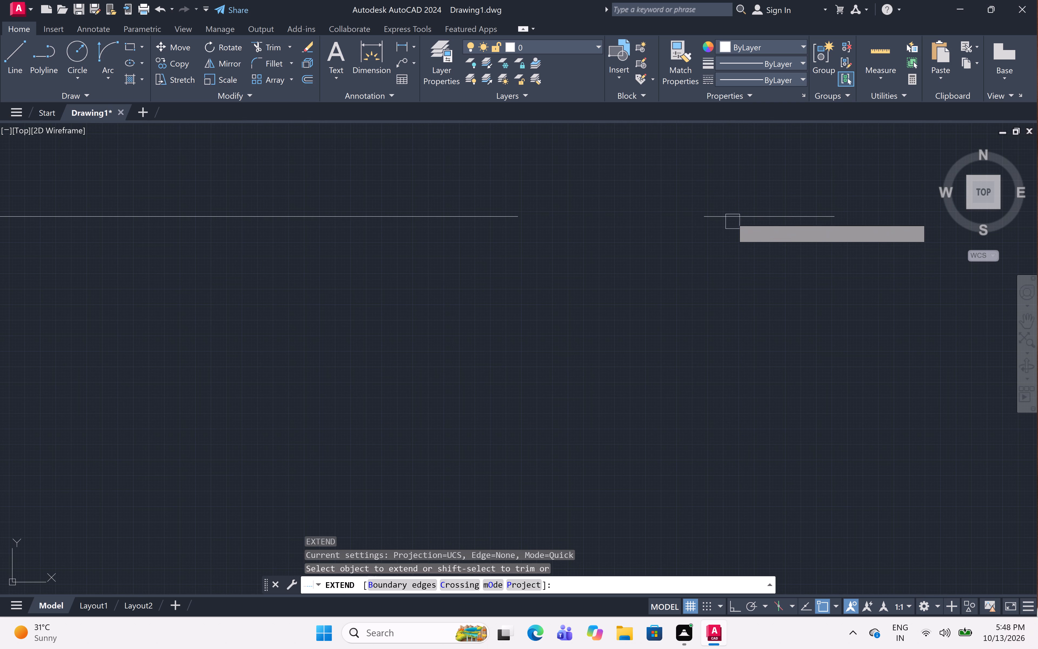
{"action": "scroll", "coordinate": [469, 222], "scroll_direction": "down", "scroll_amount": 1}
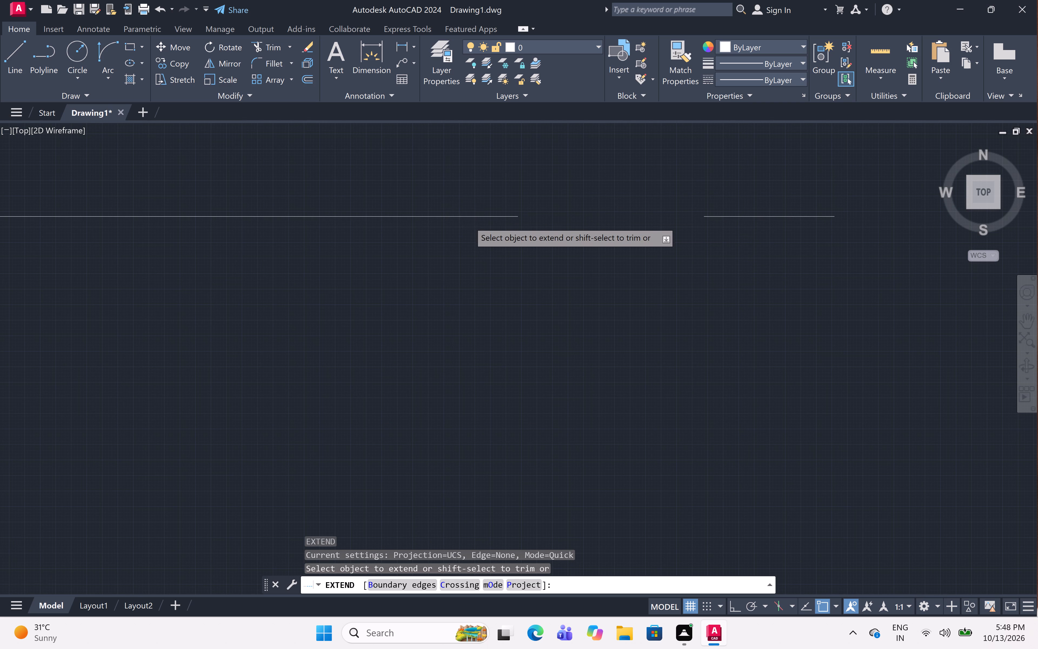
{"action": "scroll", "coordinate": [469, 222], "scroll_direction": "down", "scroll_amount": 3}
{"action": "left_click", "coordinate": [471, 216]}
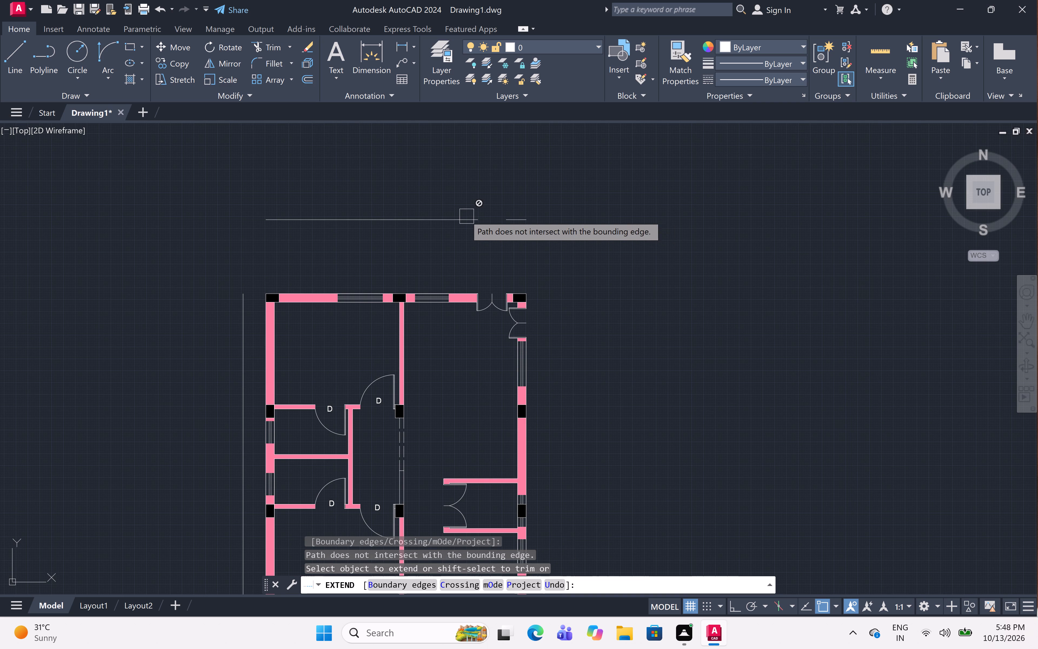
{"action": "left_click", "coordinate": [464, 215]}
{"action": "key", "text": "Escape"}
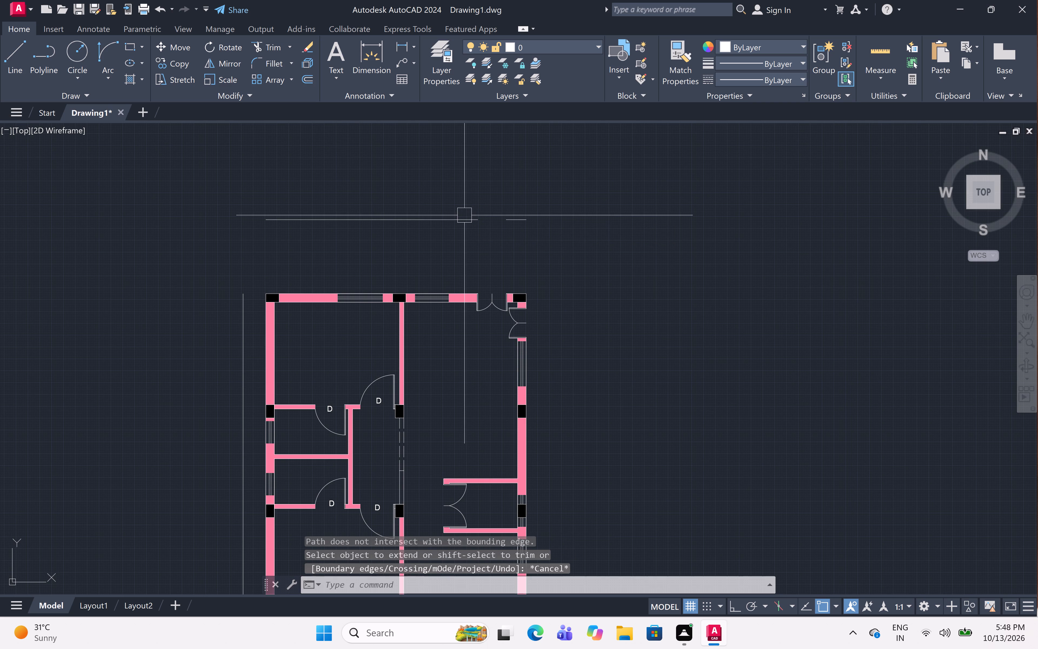
With ortho on, draw a 2'-6" line joining the two north offset segments across the gap above the double door.
{"action": "scroll", "coordinate": [474, 217], "scroll_direction": "up", "scroll_amount": 2}
{"action": "scroll", "coordinate": [552, 236], "scroll_direction": "up", "scroll_amount": 2}
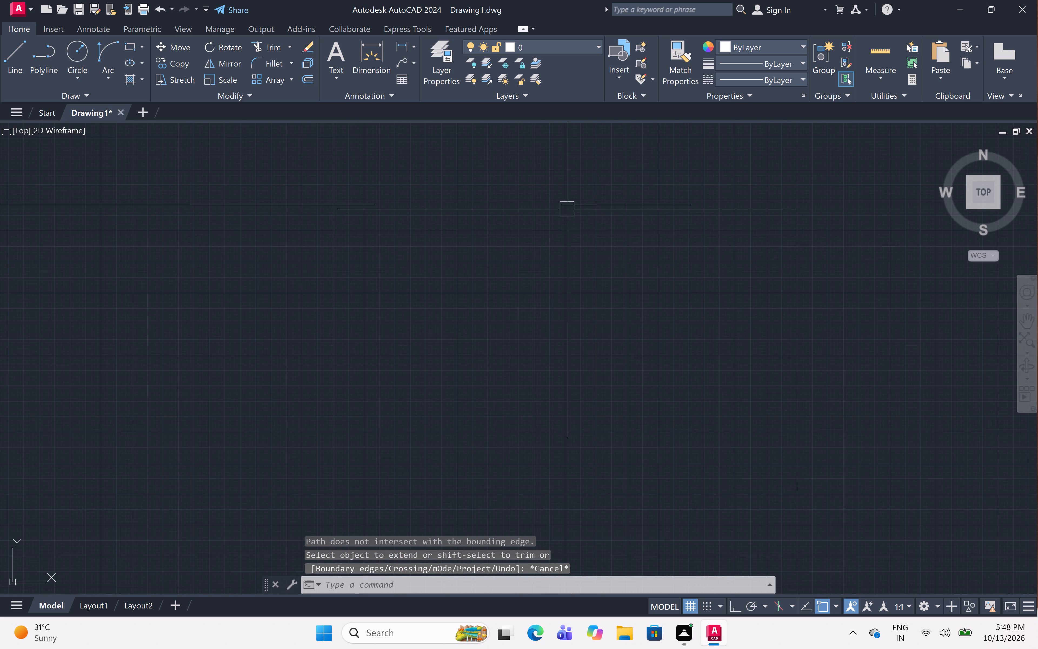
{"action": "type", "text": "L"}
{"action": "key", "text": "space"}
{"action": "left_click", "coordinate": [562, 201]}
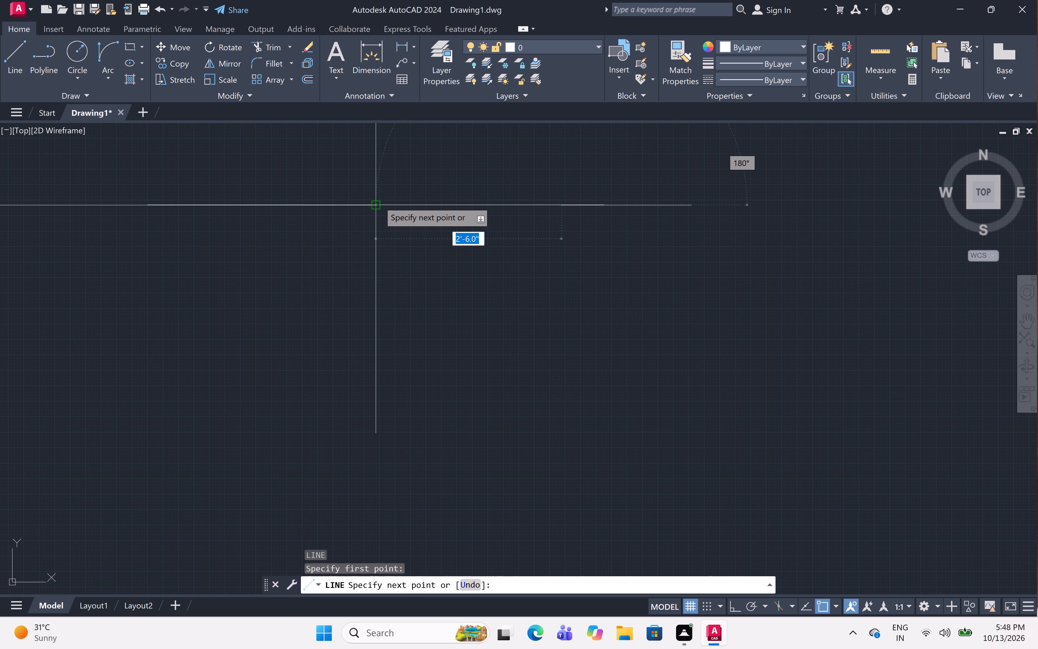
{"action": "key", "text": "F8"}
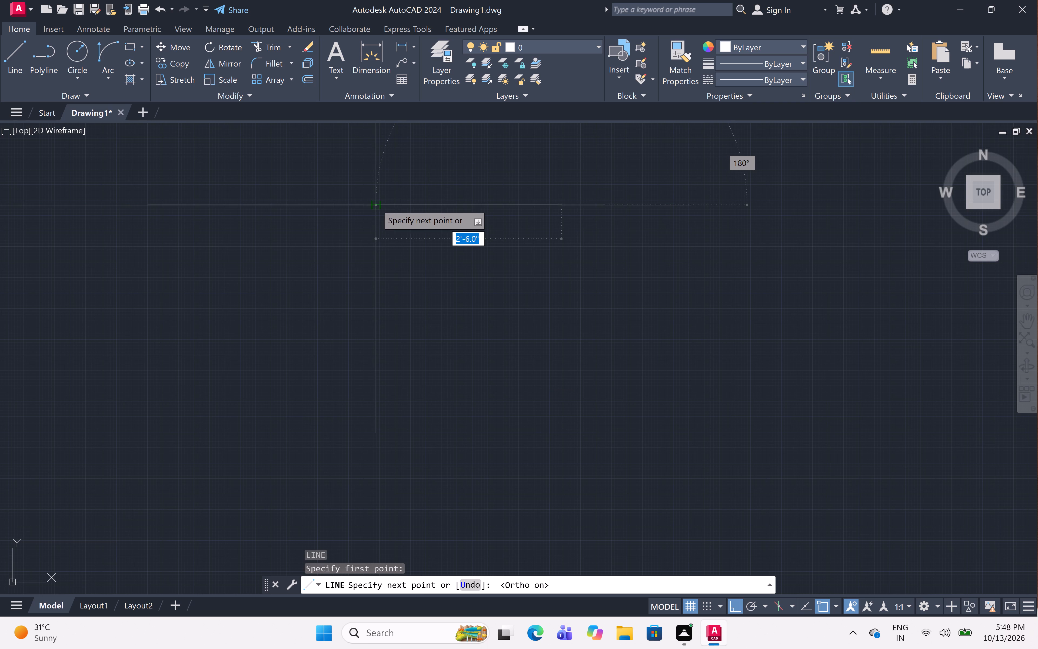
{"action": "left_click", "coordinate": [375, 205]}
{"action": "key", "text": "Escape"}
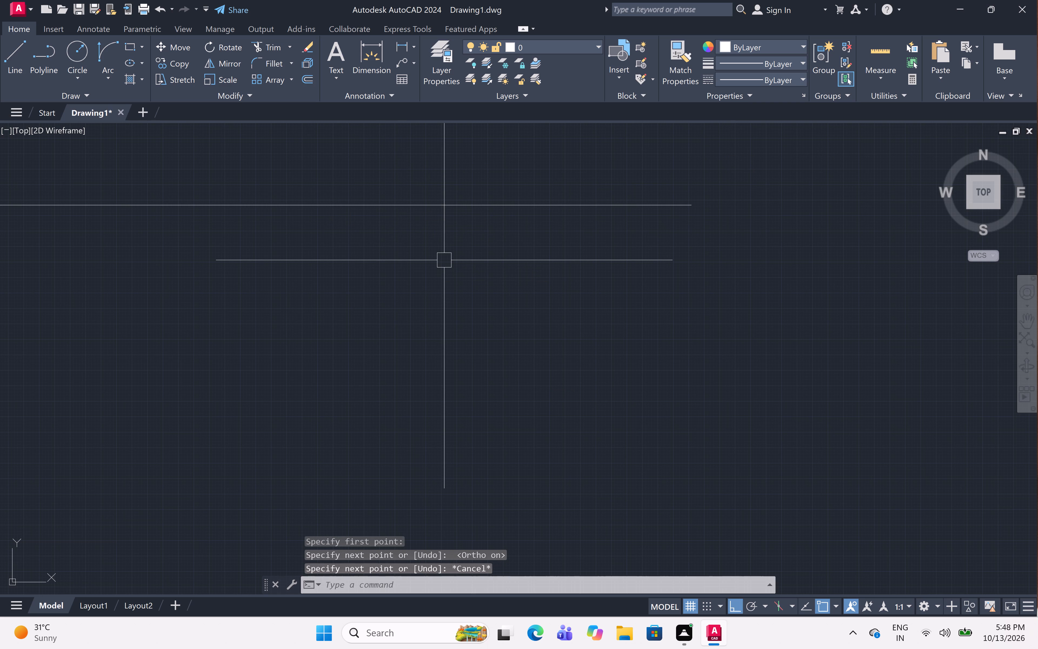
Offset the east outer wall's exterior line 5' outward to the east.
{"action": "scroll", "coordinate": [604, 342], "scroll_direction": "down", "scroll_amount": 1}
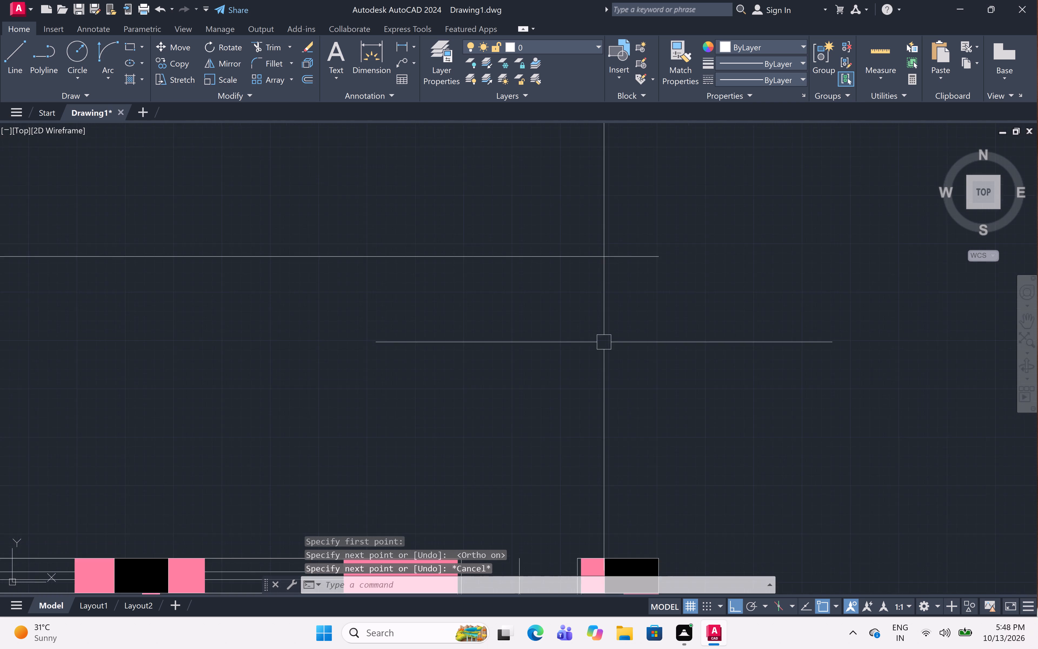
{"action": "scroll", "coordinate": [604, 342], "scroll_direction": "down", "scroll_amount": 1}
{"action": "scroll", "coordinate": [632, 441], "scroll_direction": "down", "scroll_amount": 2}
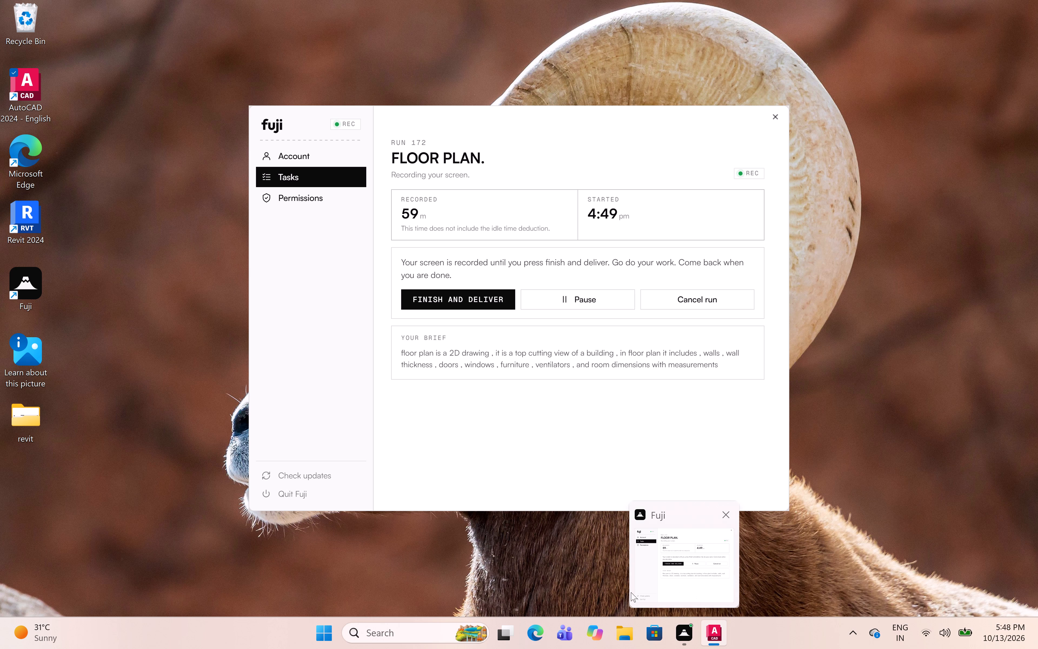
{"action": "scroll", "coordinate": [491, 367], "scroll_direction": "down", "scroll_amount": 2}
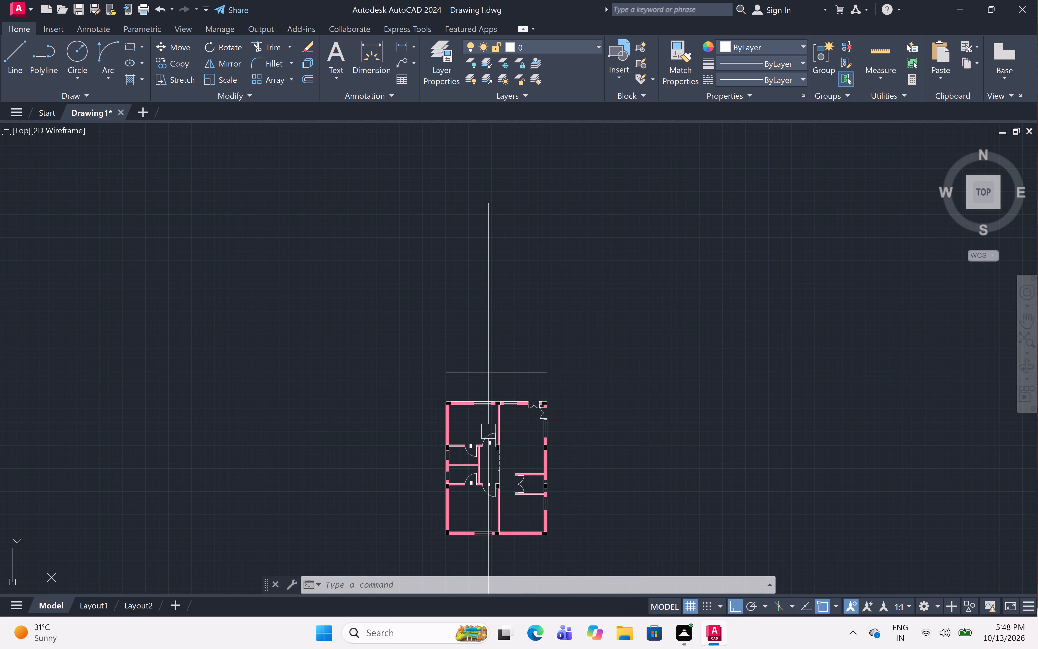
{"action": "scroll", "coordinate": [556, 429], "scroll_direction": "up", "scroll_amount": 2}
{"action": "middle_click_drag", "start_coordinate": [579, 432], "coordinate": [534, 366]}
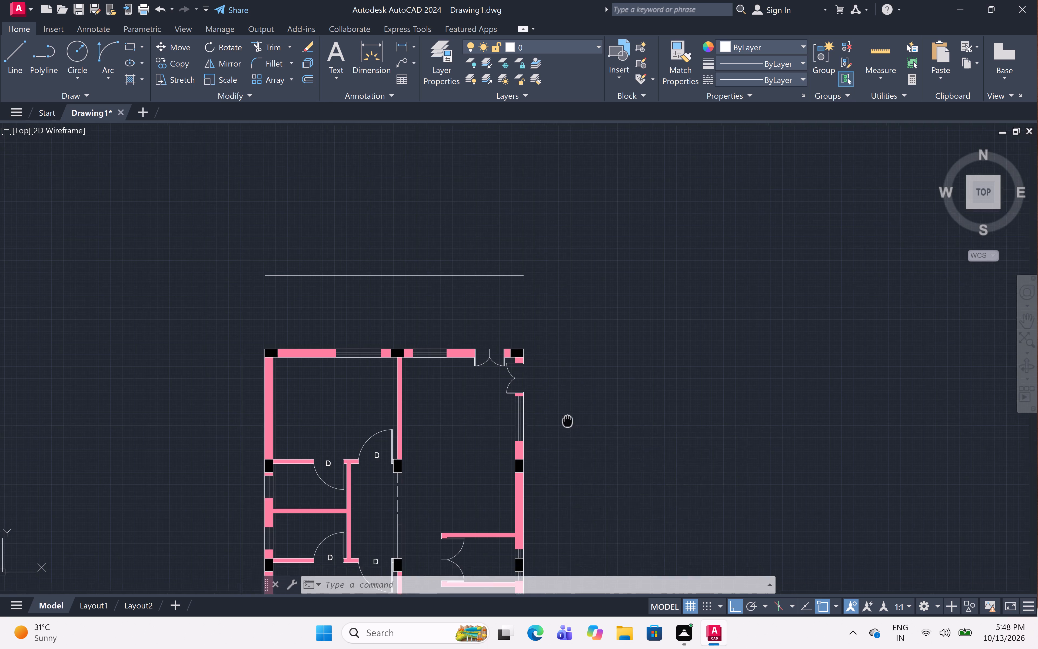
{"action": "middle_click_drag", "start_coordinate": [534, 366], "coordinate": [519, 322]}
{"action": "middle_click_drag", "start_coordinate": [584, 351], "coordinate": [578, 321]}
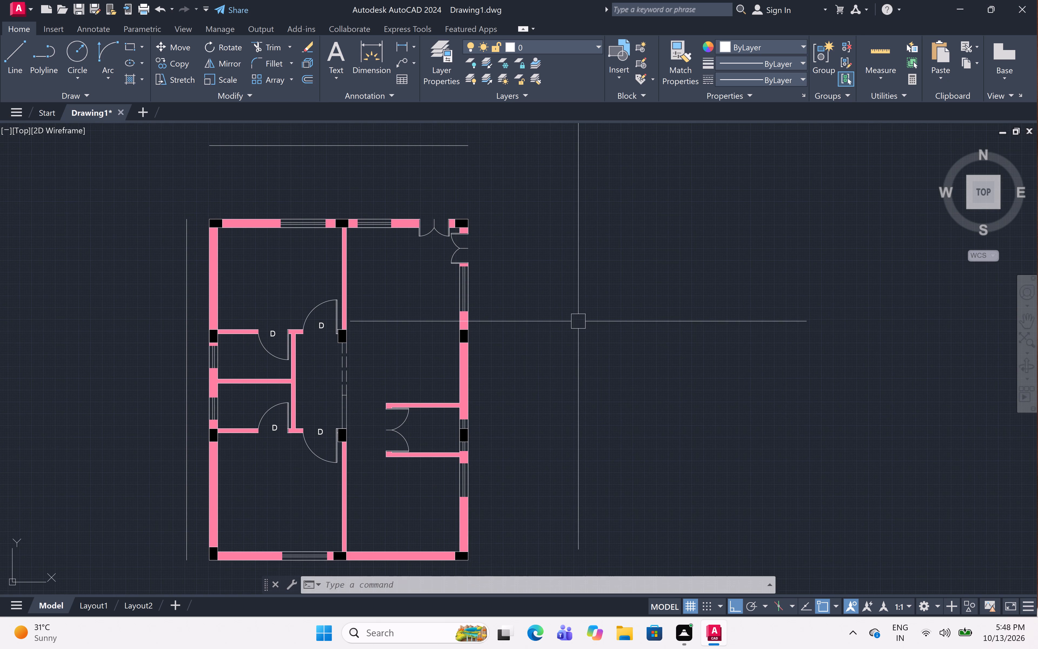
{"action": "key", "text": "Escape"}
{"action": "type", "text": "OFF"}
{"action": "key", "text": "space"}
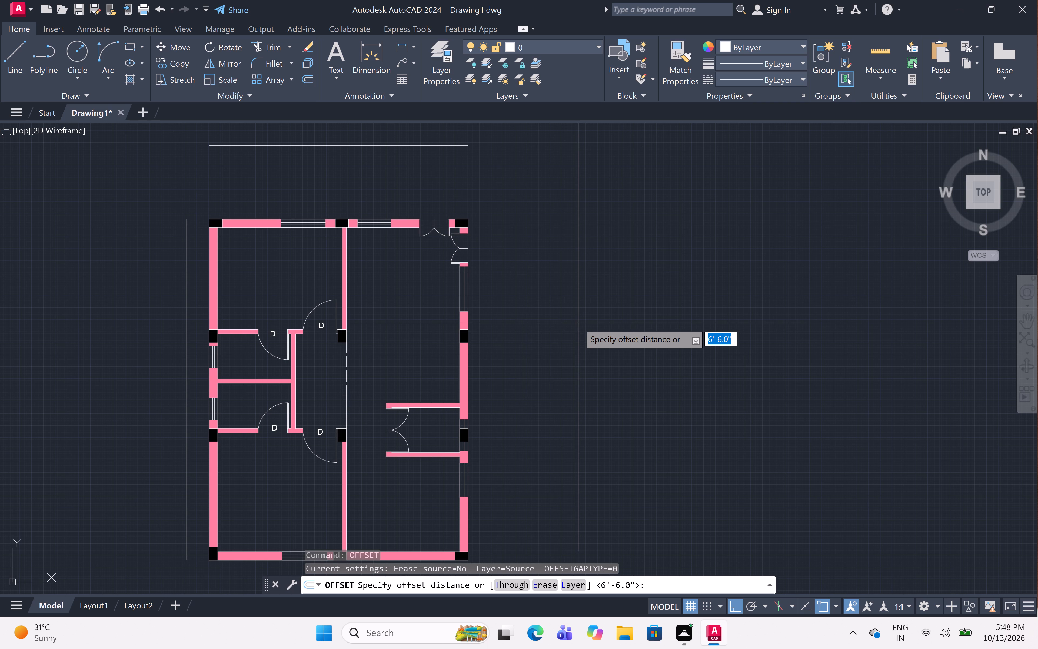
{"action": "type", "text": "5'"}
{"action": "key", "text": "space"}
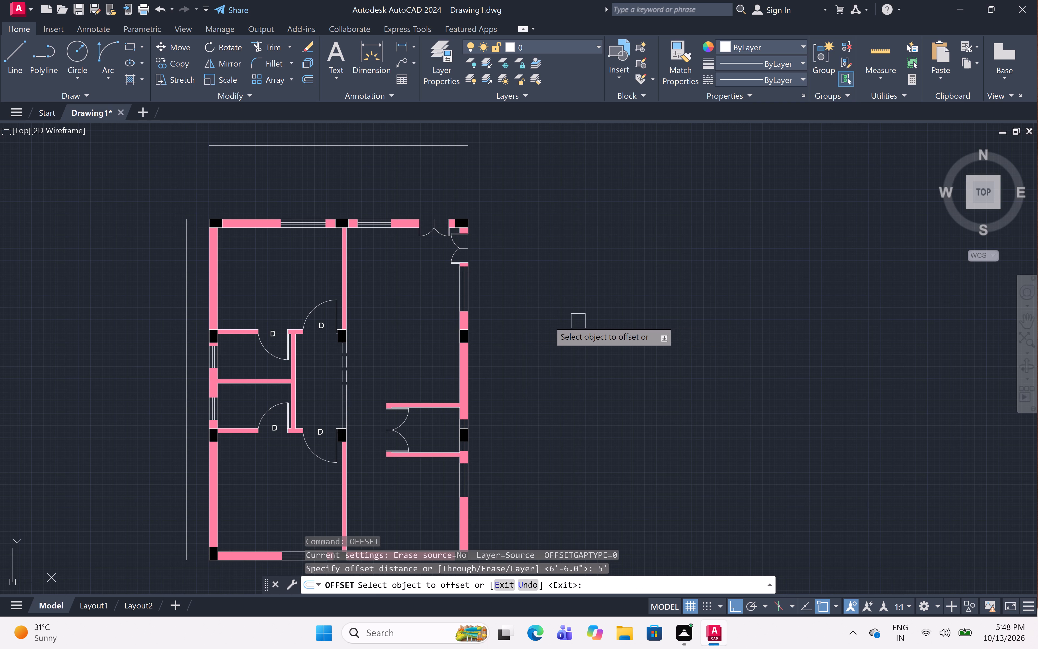
{"action": "left_click", "coordinate": [465, 379]}
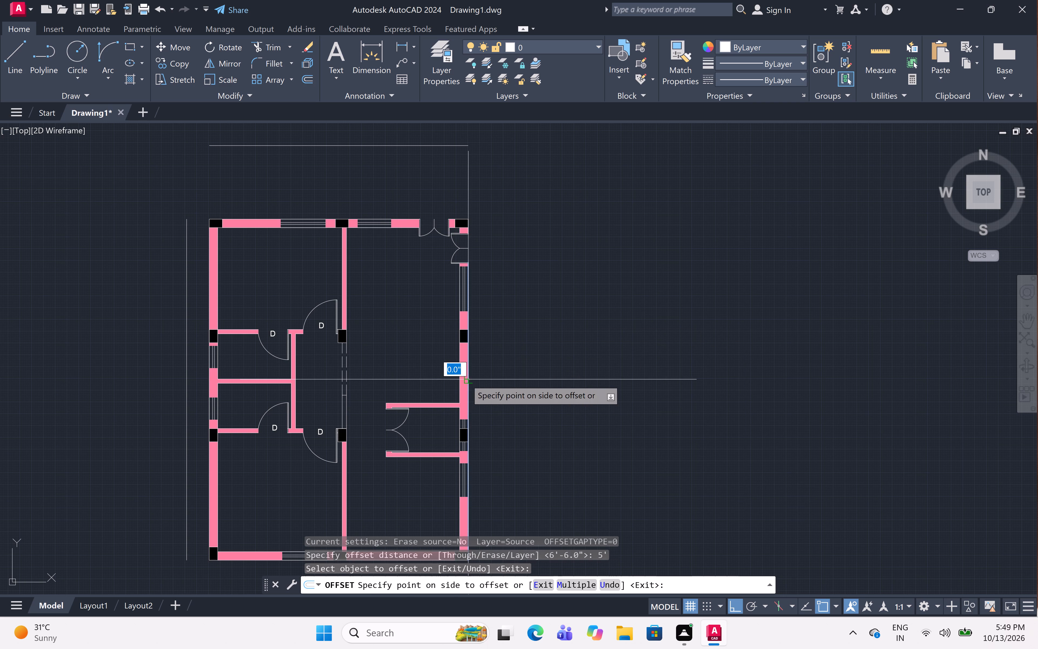
{"action": "left_click", "coordinate": [607, 347]}
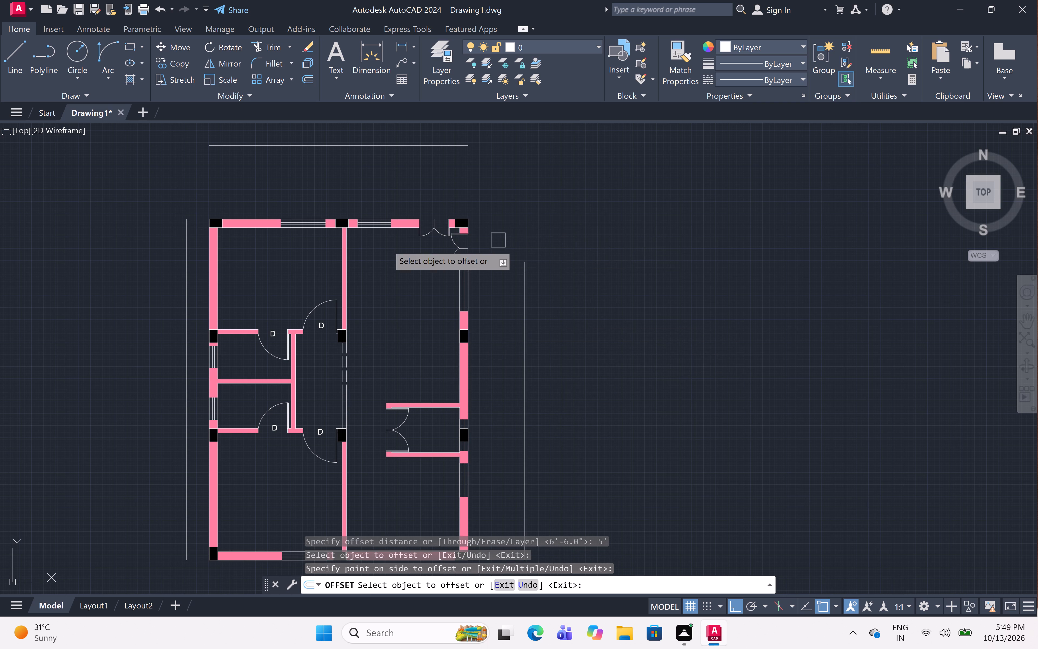
Offset the exterior east edge at the northeast corner block 5' outward to the east.
{"action": "scroll", "coordinate": [463, 219], "scroll_direction": "up", "scroll_amount": 3}
{"action": "left_click", "coordinate": [481, 230]}
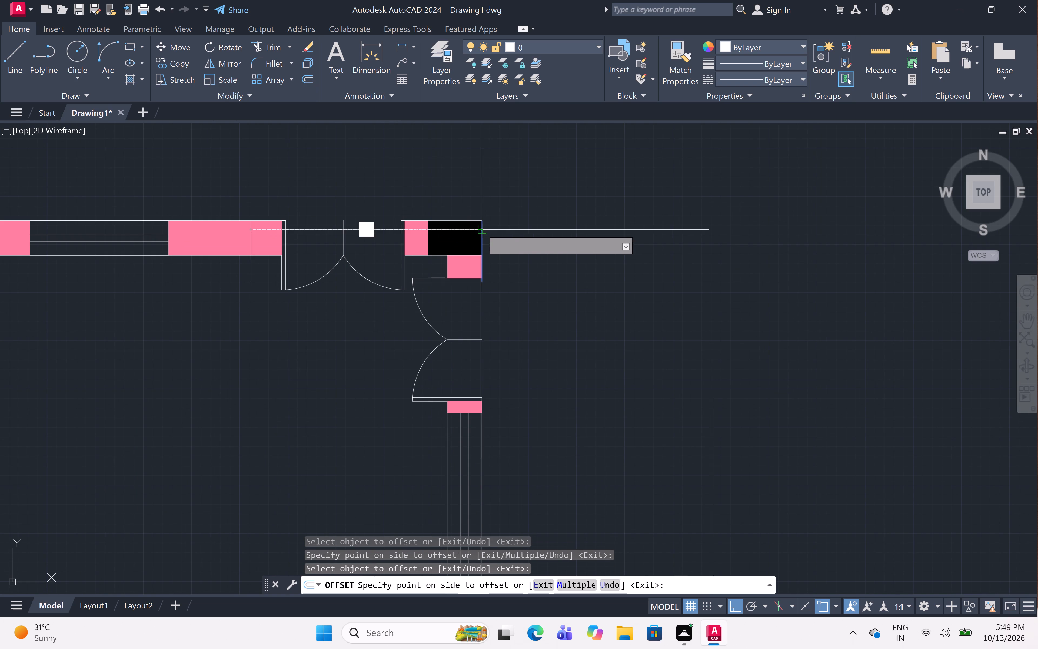
{"action": "left_click", "coordinate": [790, 189]}
{"action": "key", "text": "Escape"}
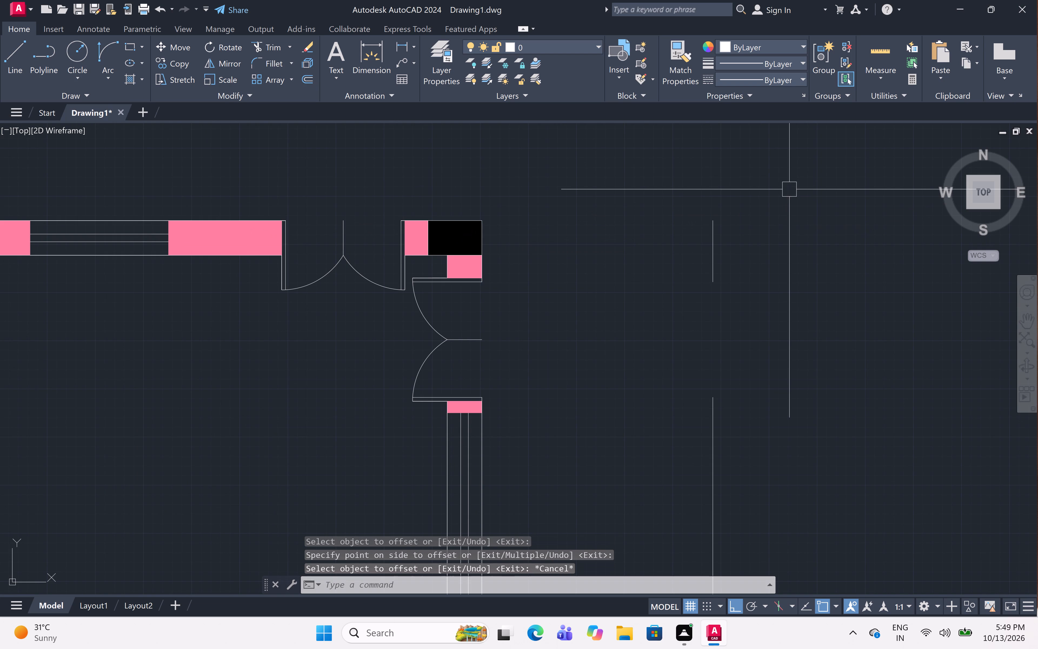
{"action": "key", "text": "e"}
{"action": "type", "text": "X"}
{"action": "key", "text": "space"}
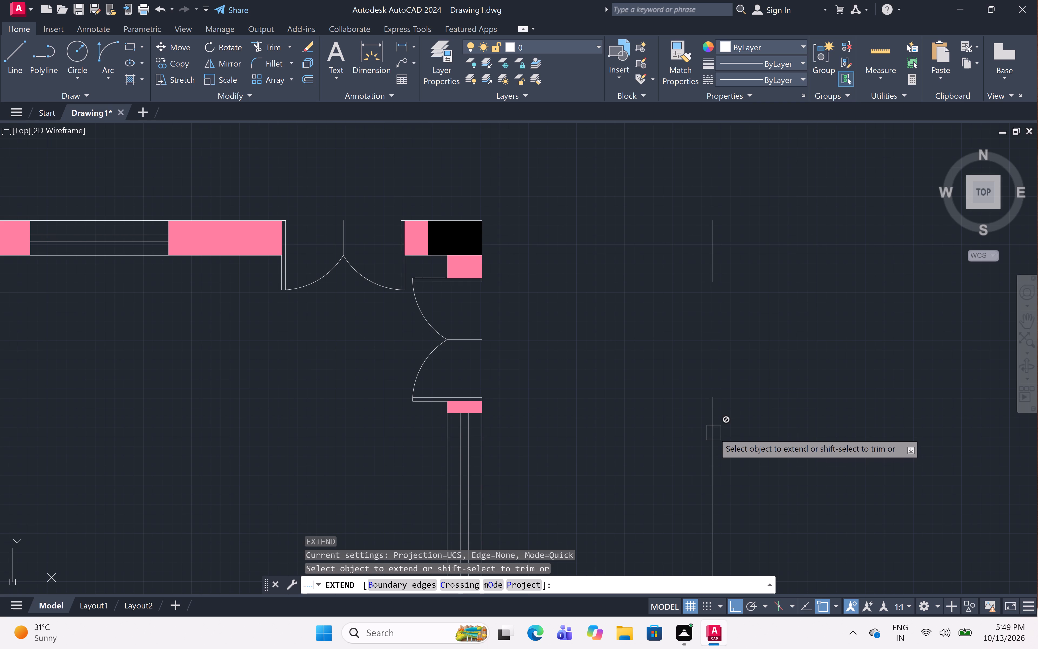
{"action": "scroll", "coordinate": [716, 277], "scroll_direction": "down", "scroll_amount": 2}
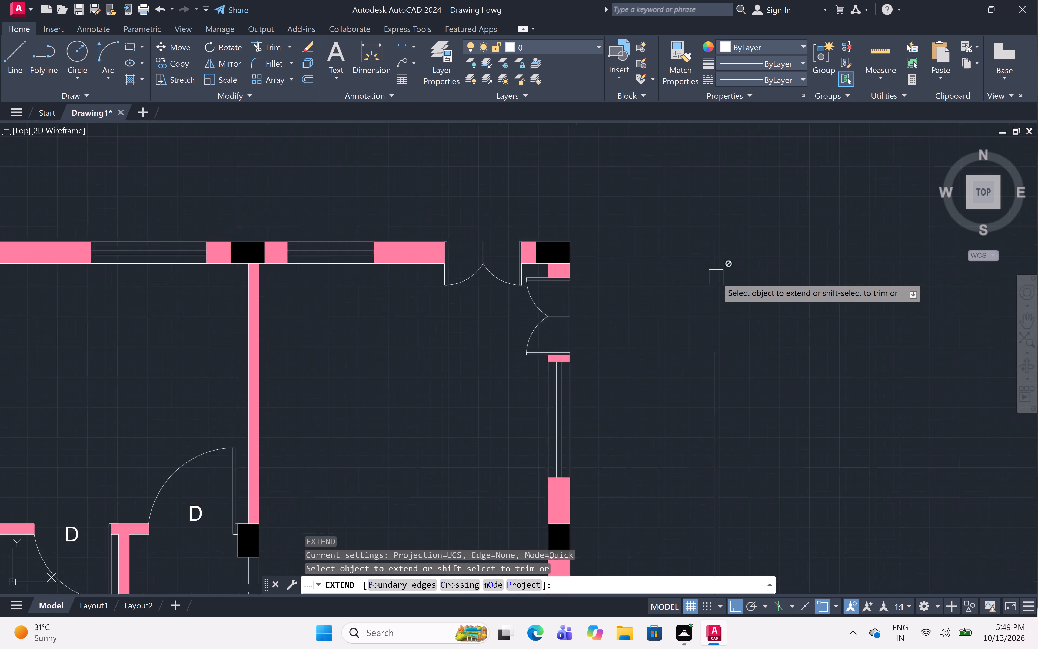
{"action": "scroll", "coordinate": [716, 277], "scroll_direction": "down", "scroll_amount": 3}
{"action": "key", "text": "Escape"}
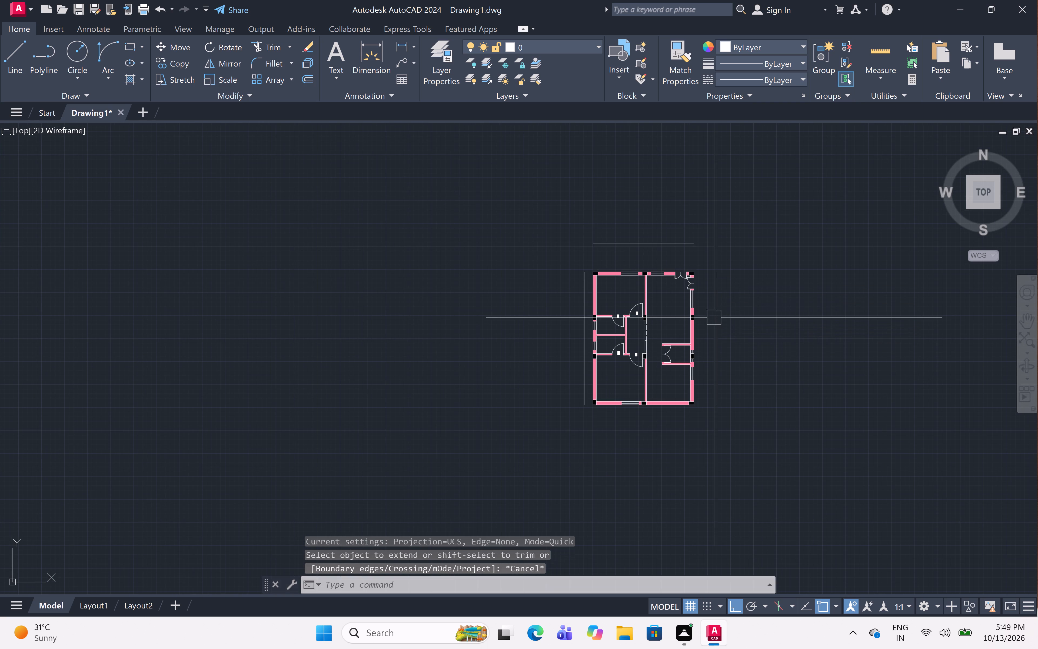
Draw a 2'-6" vertical line joining the two east offset segments across the gap beside the east double door.
{"action": "scroll", "coordinate": [725, 271], "scroll_direction": "up", "scroll_amount": 3}
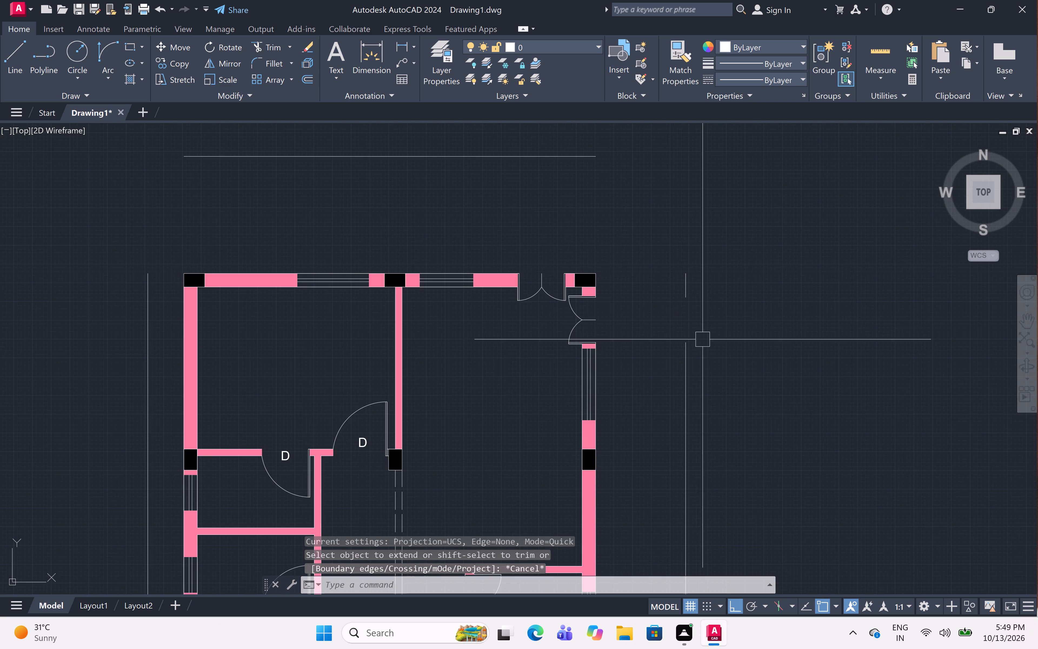
{"action": "scroll", "coordinate": [693, 322], "scroll_direction": "up", "scroll_amount": 2}
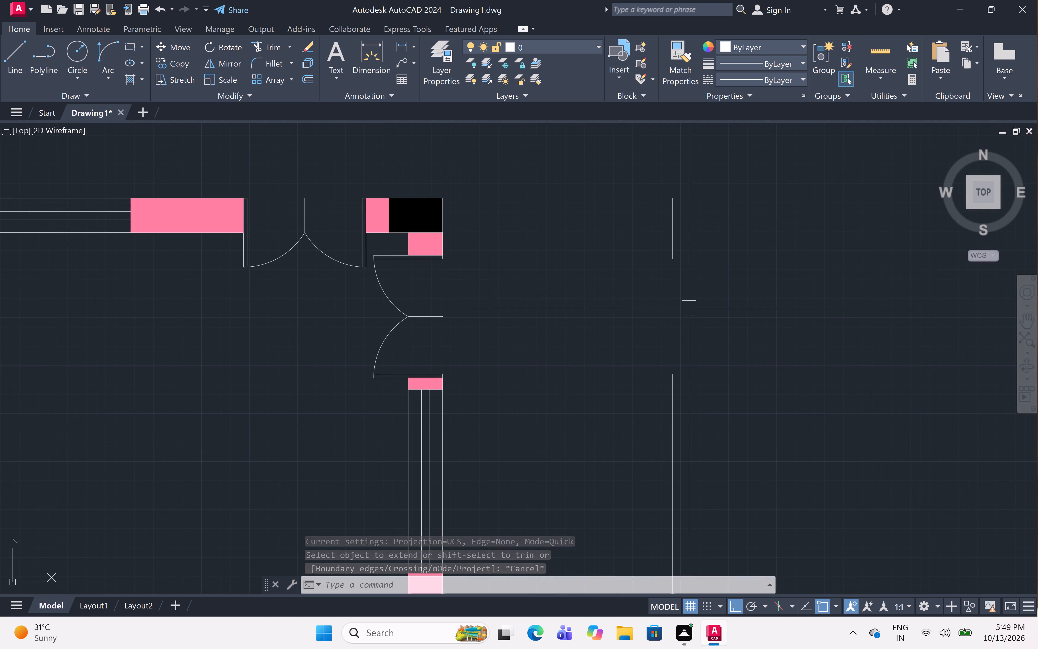
{"action": "type", "text": "L"}
{"action": "key", "text": "space"}
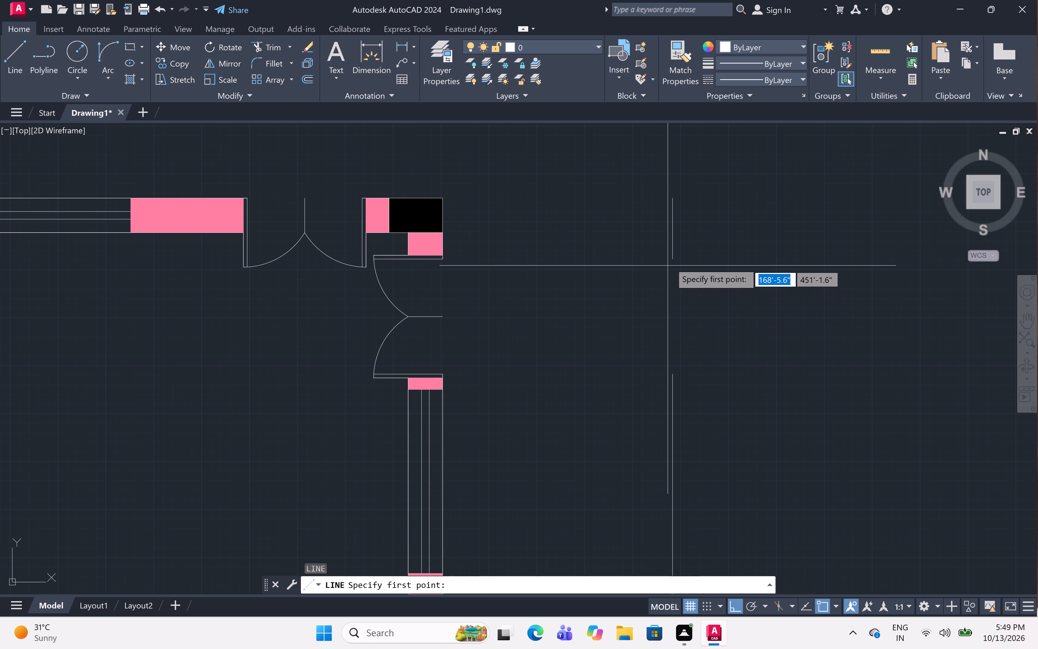
{"action": "left_click", "coordinate": [672, 258]}
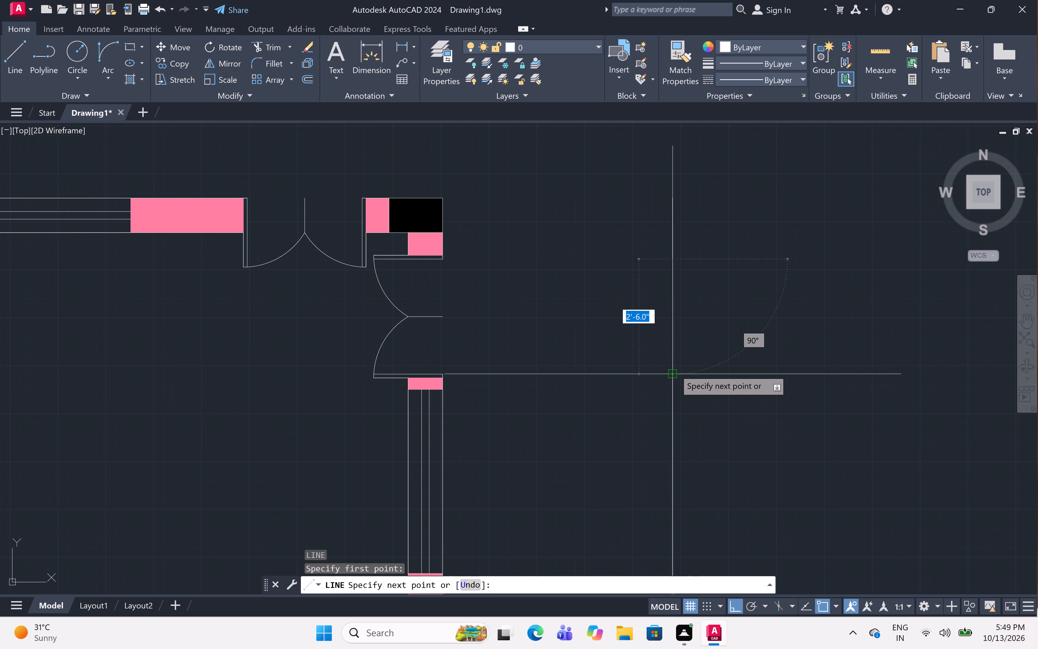
{"action": "left_click", "coordinate": [676, 372]}
{"action": "key", "text": "Escape"}
{"action": "scroll", "coordinate": [817, 342], "scroll_direction": "down", "scroll_amount": 2}
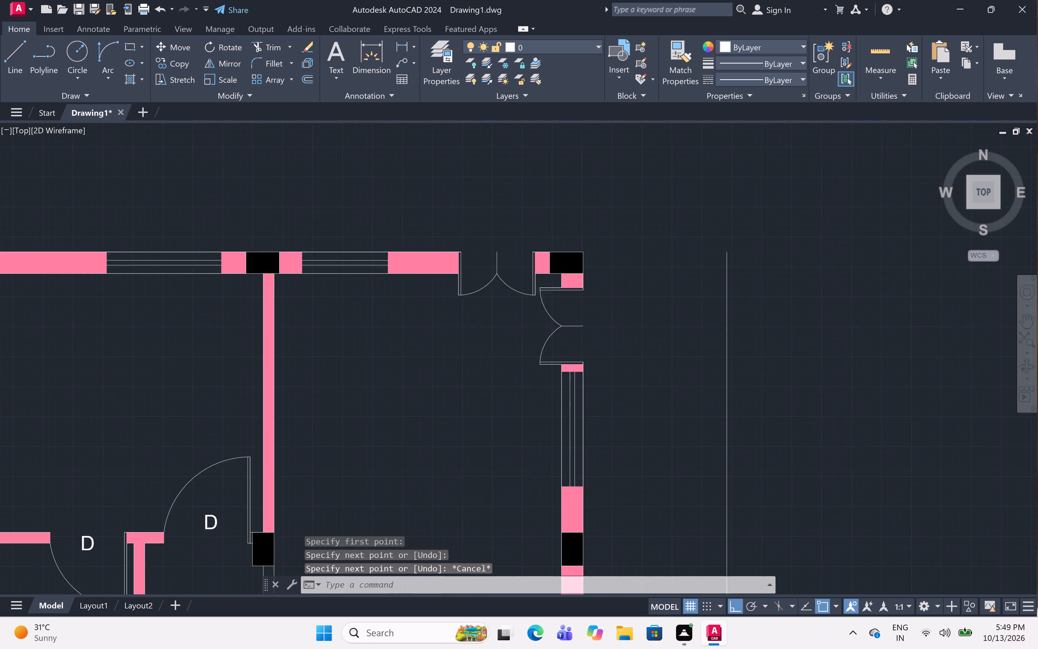
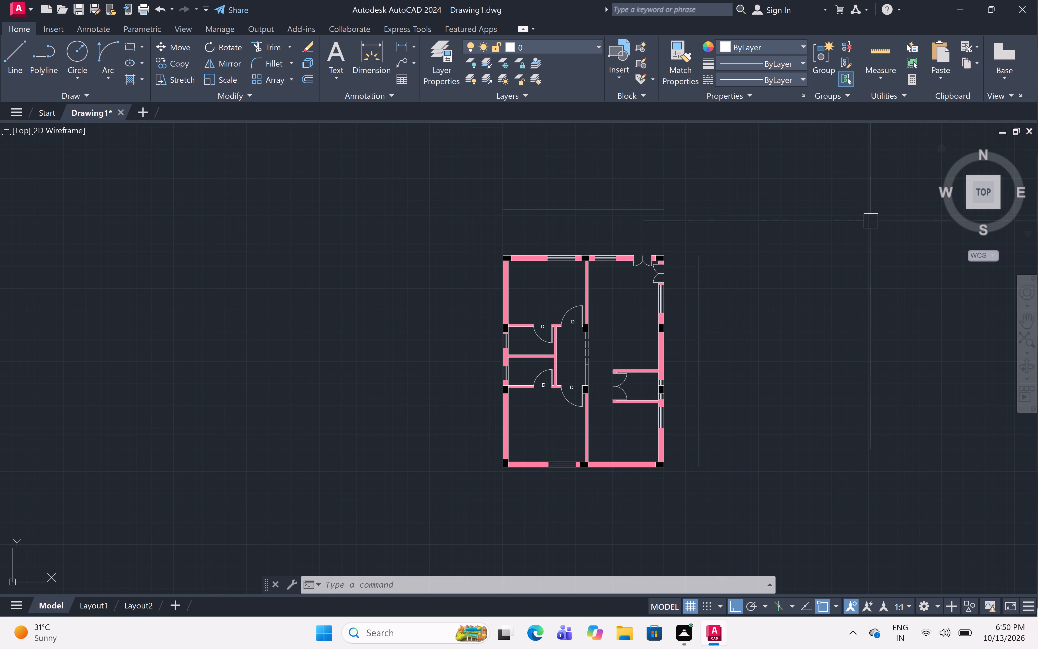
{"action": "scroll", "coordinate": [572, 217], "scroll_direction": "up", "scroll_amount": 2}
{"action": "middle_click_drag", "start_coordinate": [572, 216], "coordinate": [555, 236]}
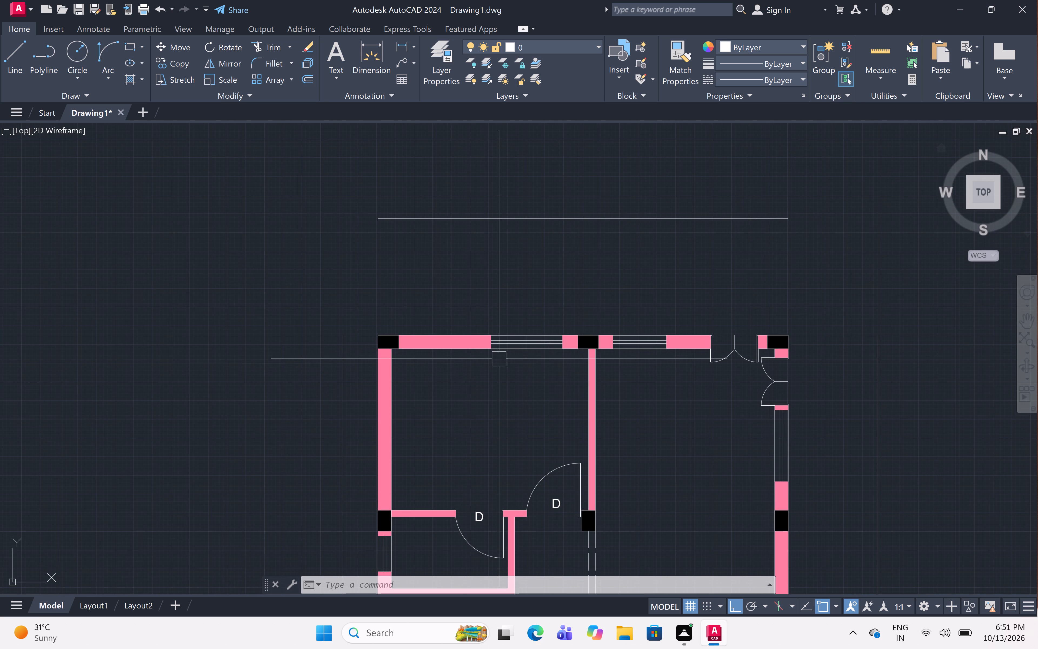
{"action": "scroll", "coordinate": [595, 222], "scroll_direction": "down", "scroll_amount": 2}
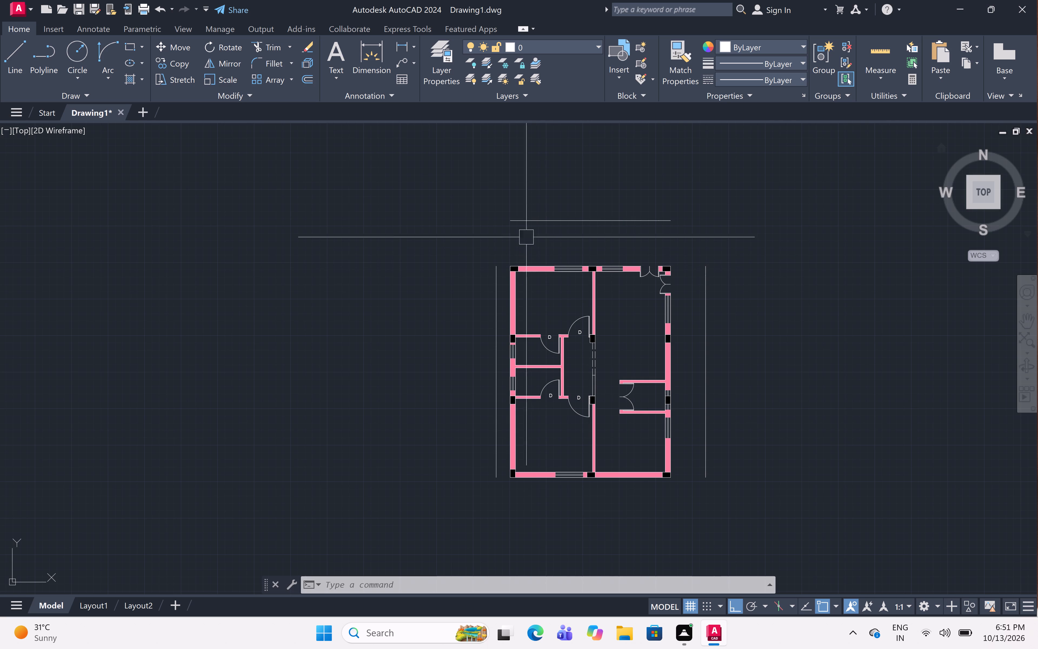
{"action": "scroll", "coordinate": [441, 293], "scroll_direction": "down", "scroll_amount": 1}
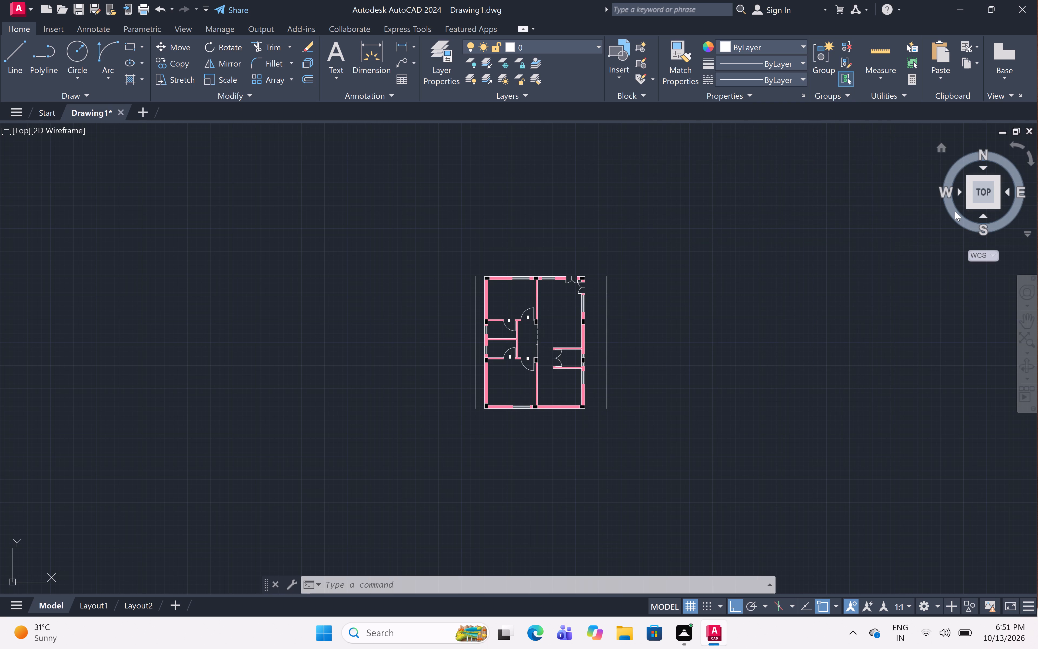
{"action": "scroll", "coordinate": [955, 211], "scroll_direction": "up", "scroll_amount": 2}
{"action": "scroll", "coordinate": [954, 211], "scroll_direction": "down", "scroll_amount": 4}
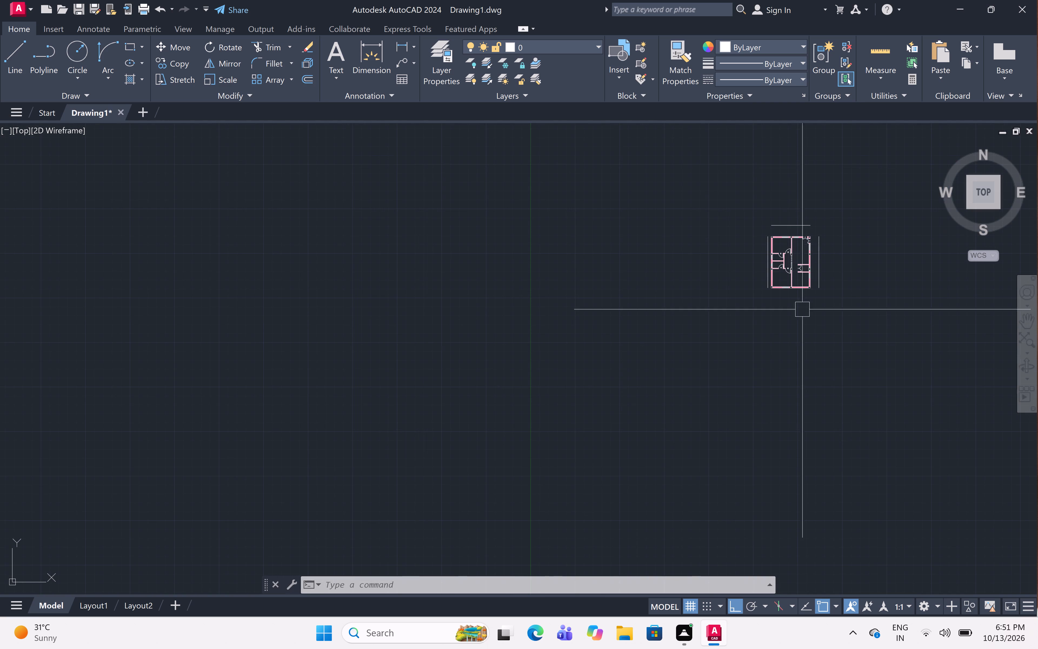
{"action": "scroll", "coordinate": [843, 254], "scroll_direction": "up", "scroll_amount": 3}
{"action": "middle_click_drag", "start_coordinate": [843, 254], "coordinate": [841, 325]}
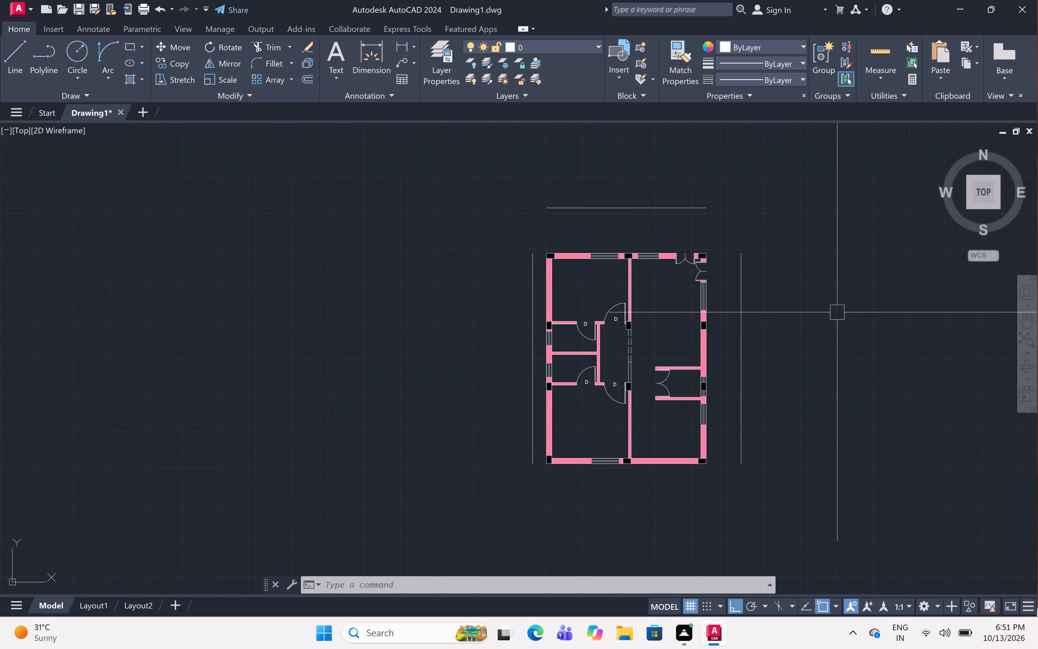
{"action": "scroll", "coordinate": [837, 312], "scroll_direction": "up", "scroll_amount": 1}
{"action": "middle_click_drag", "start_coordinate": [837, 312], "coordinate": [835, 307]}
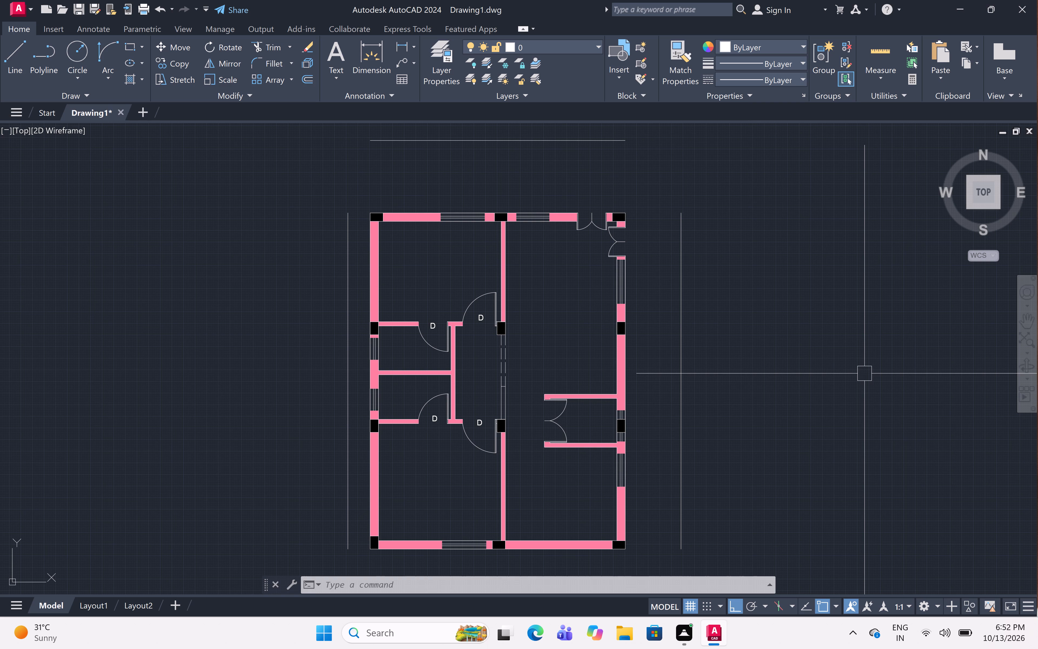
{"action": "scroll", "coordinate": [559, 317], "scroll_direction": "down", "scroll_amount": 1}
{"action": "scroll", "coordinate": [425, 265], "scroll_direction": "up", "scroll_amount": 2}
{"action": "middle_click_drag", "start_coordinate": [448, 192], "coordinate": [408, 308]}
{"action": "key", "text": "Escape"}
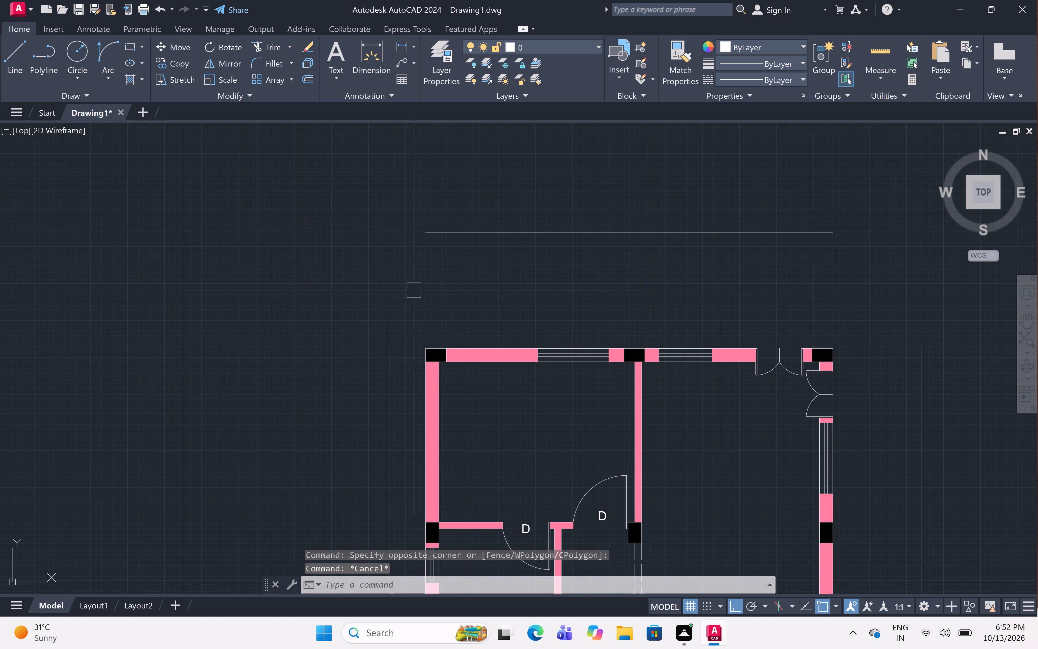
Fillet the left and top boundary lines outside the floor plan so they meet in a square upper-left corner.
{"action": "scroll", "coordinate": [445, 269], "scroll_direction": "down", "scroll_amount": 2}
{"action": "scroll", "coordinate": [451, 291], "scroll_direction": "up", "scroll_amount": 1}
{"action": "middle_click_drag", "start_coordinate": [451, 284], "coordinate": [404, 317]}
{"action": "scroll", "coordinate": [439, 302], "scroll_direction": "up", "scroll_amount": 2}
{"action": "middle_click_drag", "start_coordinate": [438, 299], "coordinate": [438, 322]}
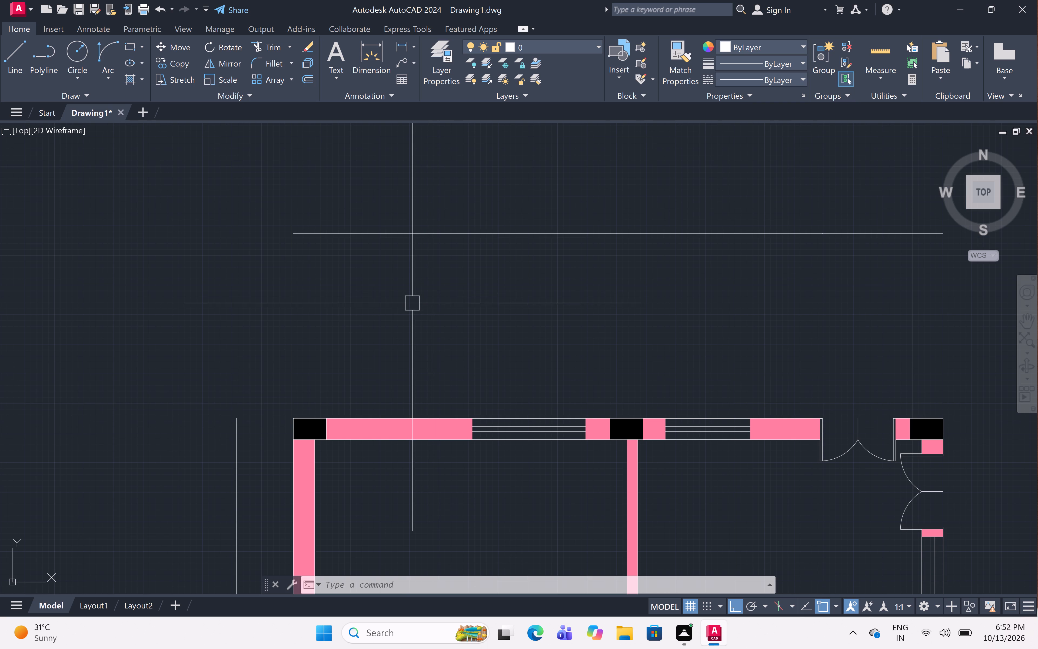
{"action": "key", "text": "Escape"}
{"action": "type", "text": "f"}
{"action": "key", "text": "space"}
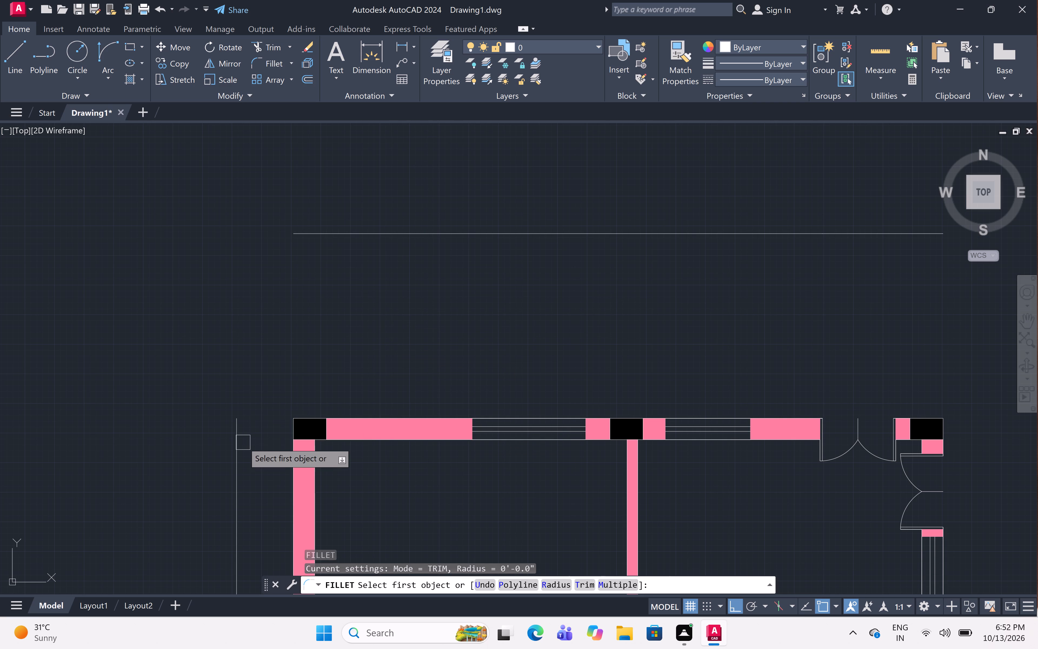
{"action": "left_click", "coordinate": [237, 439]}
{"action": "left_click", "coordinate": [338, 234]}
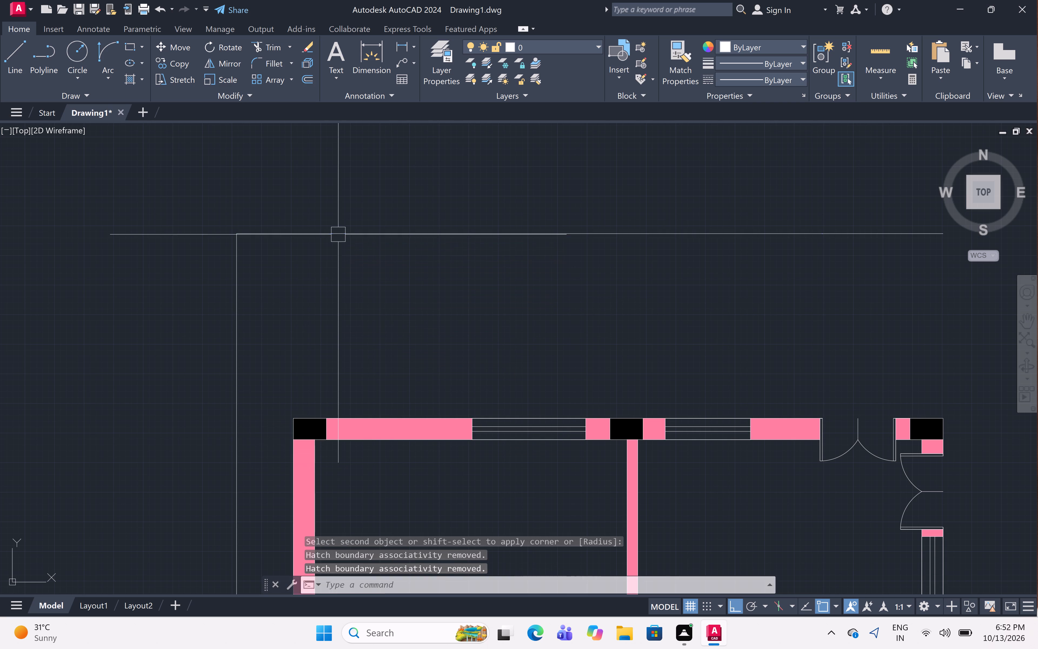
{"action": "scroll", "coordinate": [277, 265], "scroll_direction": "down", "scroll_amount": 3}
{"action": "key", "text": "Escape"}
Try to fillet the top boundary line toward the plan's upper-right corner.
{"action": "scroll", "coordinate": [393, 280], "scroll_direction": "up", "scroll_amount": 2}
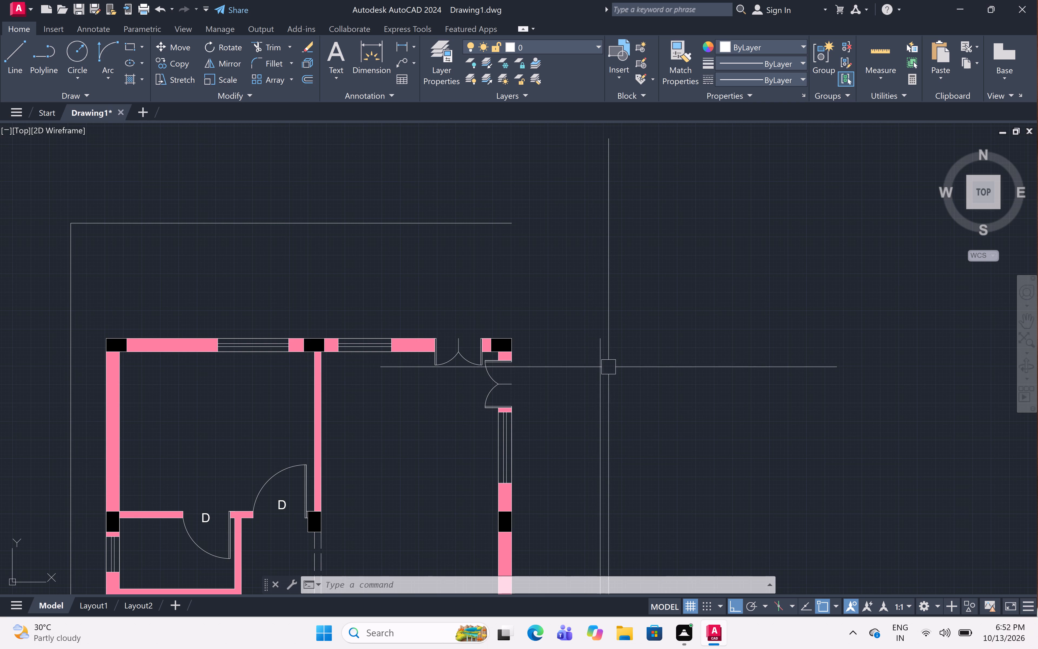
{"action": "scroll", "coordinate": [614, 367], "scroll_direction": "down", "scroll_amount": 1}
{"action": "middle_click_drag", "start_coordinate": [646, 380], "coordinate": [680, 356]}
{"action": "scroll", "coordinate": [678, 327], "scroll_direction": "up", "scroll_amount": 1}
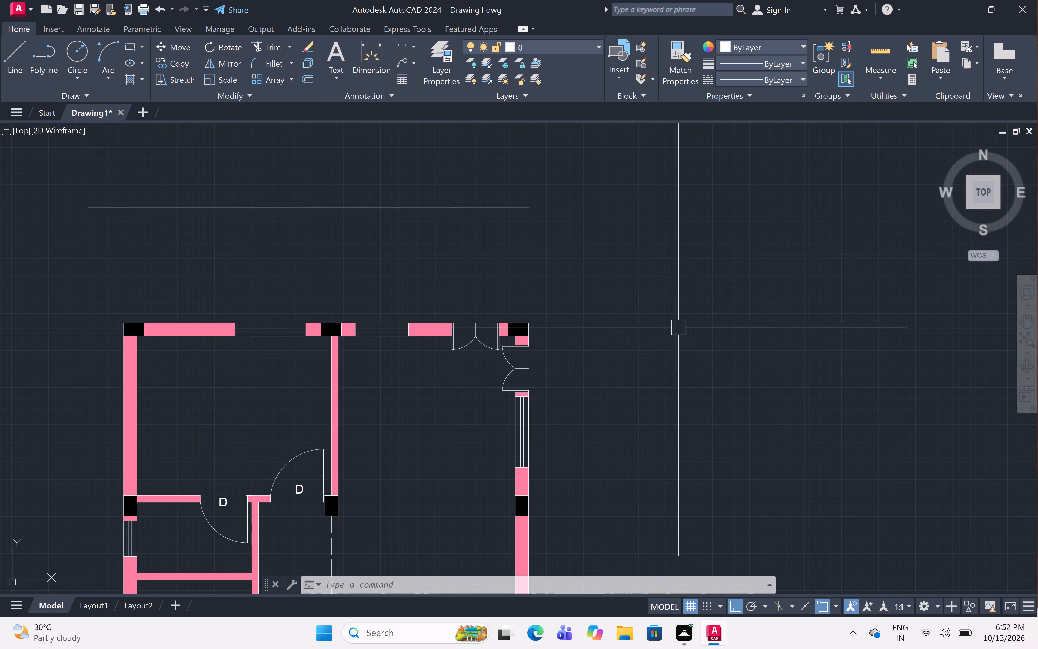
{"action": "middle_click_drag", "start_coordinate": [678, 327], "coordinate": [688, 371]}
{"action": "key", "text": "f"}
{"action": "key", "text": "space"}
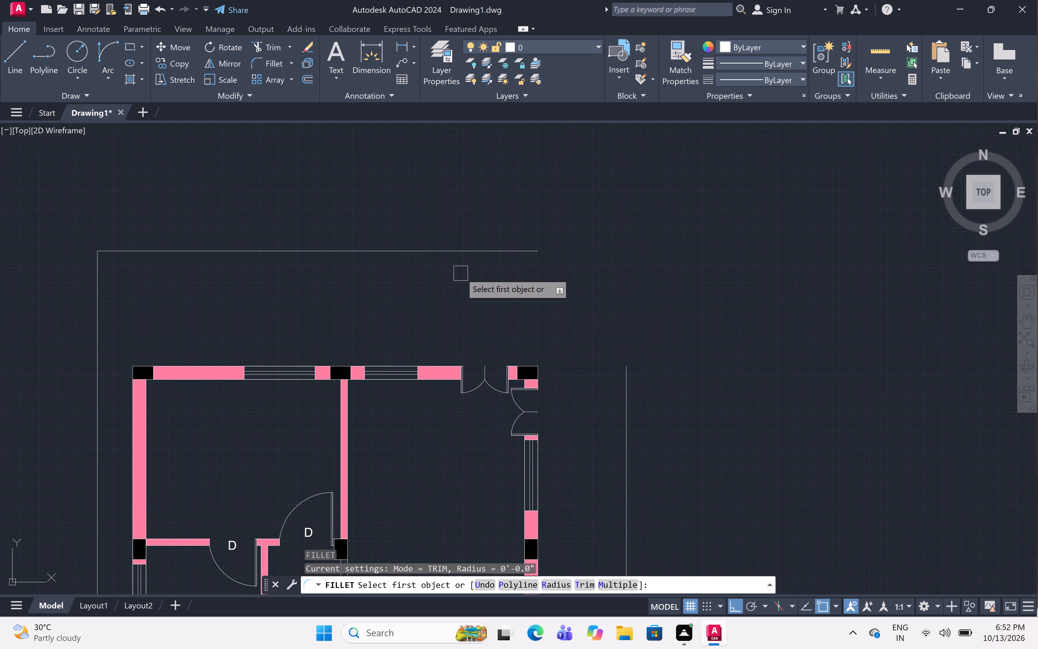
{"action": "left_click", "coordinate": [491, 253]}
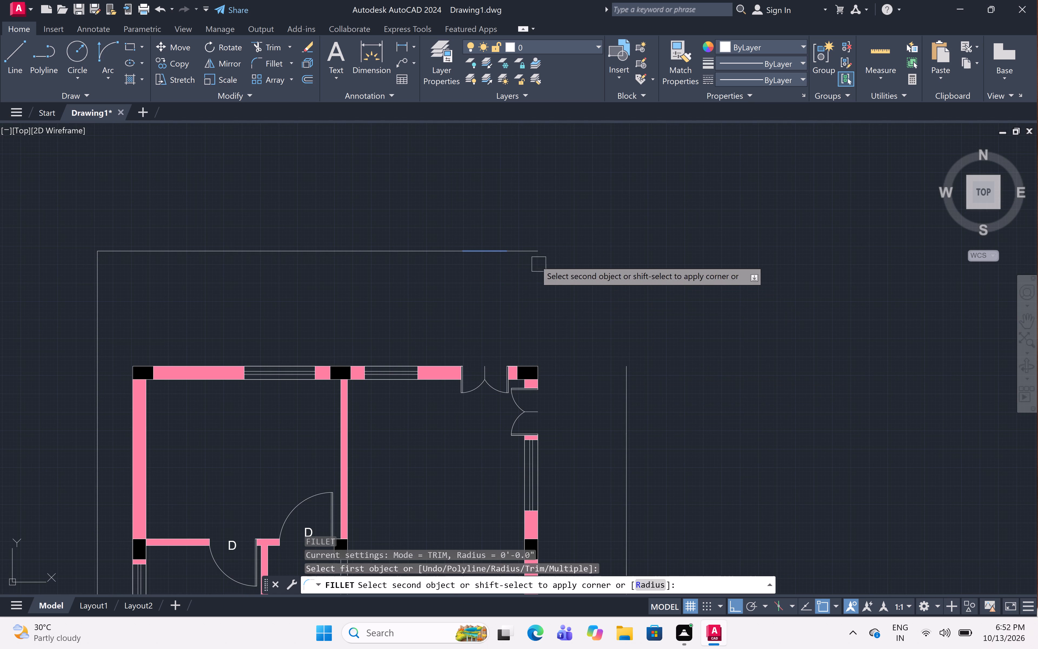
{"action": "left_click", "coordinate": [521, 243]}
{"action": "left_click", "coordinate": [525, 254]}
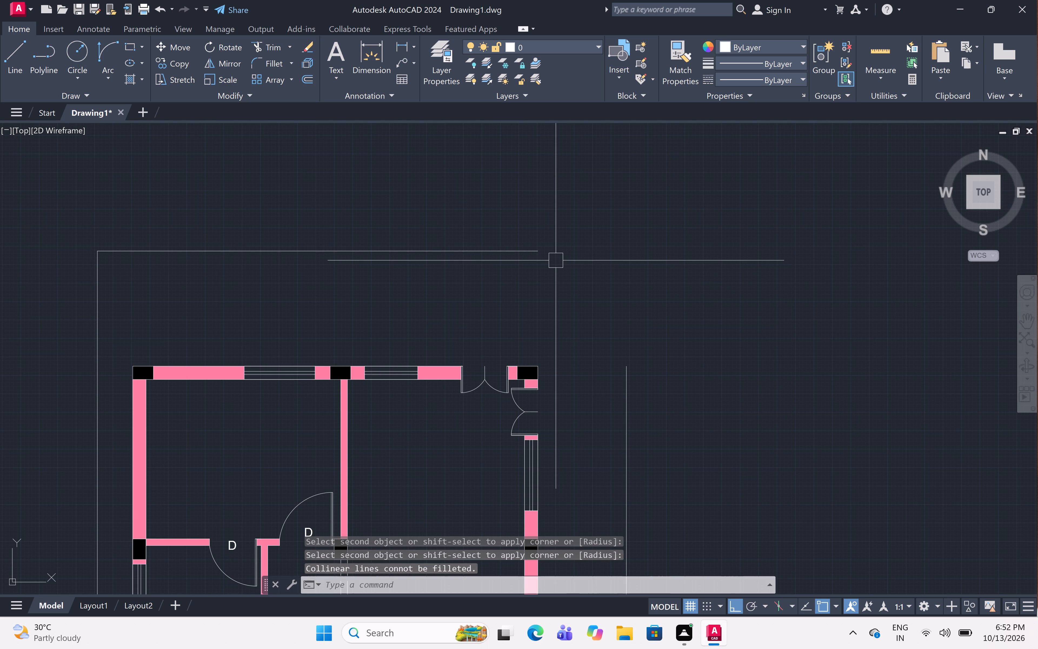
Fillet the top and right boundary lines outside the floor plan so they meet in a square upper-right corner.
{"action": "key", "text": "f"}
{"action": "key", "text": "space"}
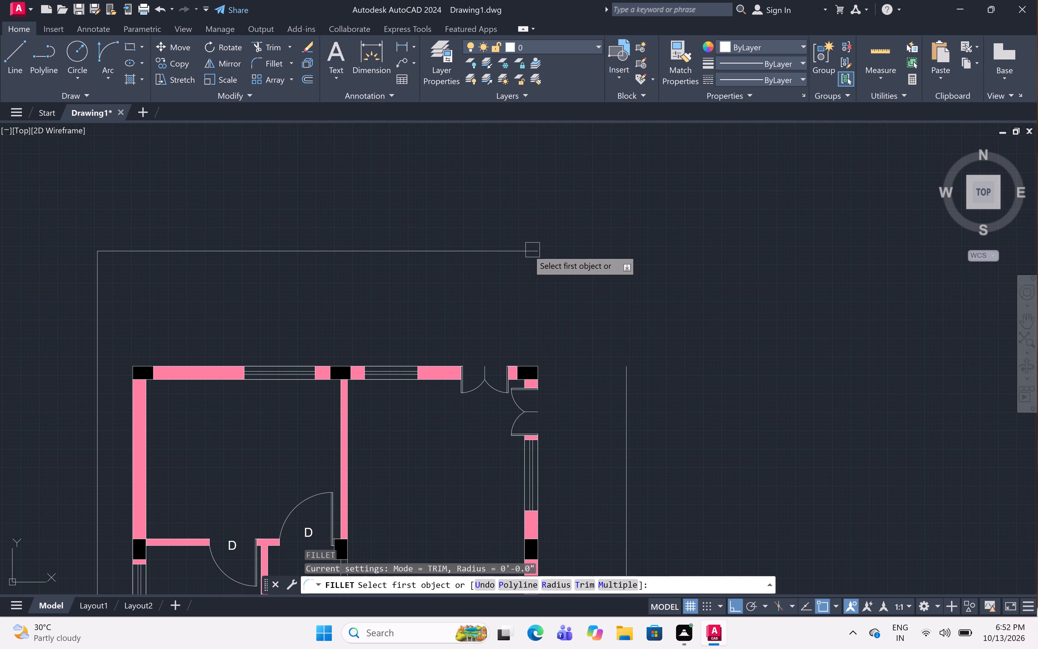
{"action": "left_click", "coordinate": [524, 249]}
{"action": "left_click", "coordinate": [626, 392]}
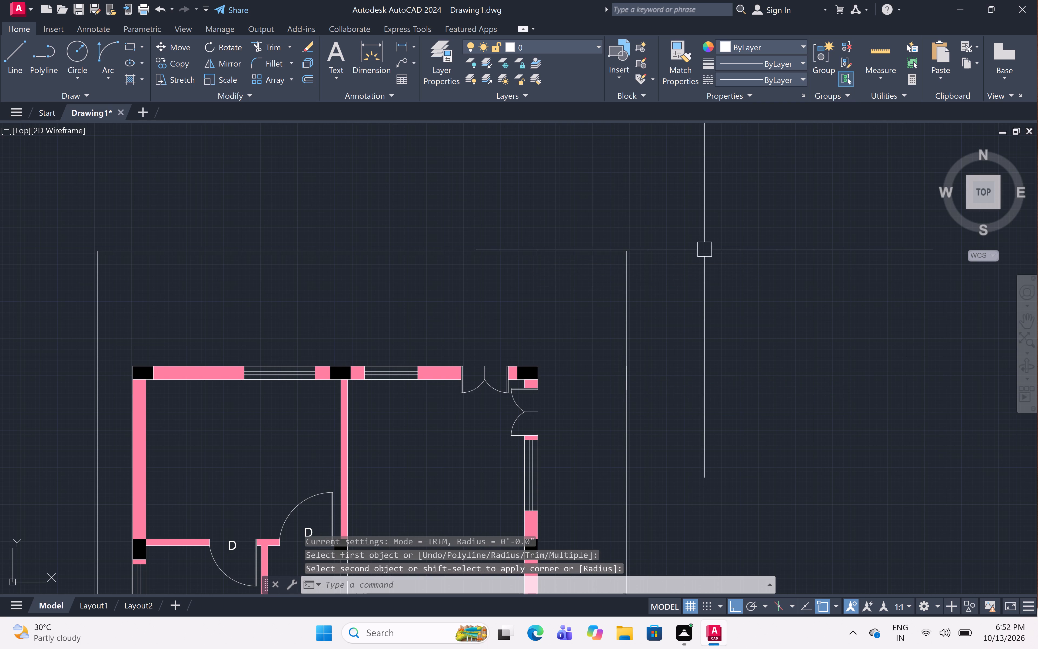
{"action": "key", "text": "Escape"}
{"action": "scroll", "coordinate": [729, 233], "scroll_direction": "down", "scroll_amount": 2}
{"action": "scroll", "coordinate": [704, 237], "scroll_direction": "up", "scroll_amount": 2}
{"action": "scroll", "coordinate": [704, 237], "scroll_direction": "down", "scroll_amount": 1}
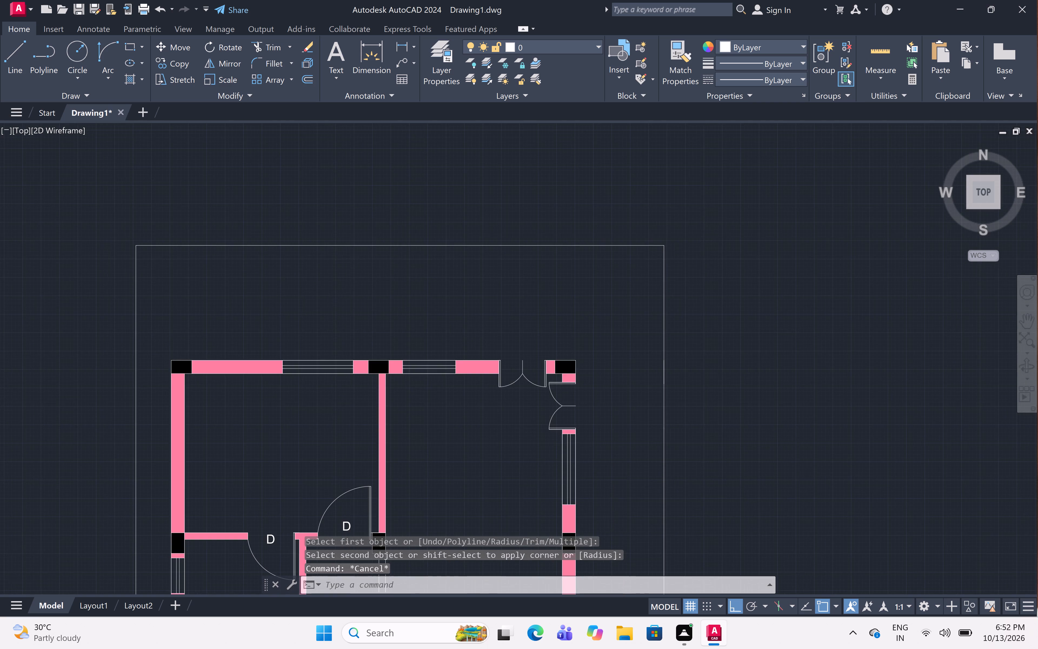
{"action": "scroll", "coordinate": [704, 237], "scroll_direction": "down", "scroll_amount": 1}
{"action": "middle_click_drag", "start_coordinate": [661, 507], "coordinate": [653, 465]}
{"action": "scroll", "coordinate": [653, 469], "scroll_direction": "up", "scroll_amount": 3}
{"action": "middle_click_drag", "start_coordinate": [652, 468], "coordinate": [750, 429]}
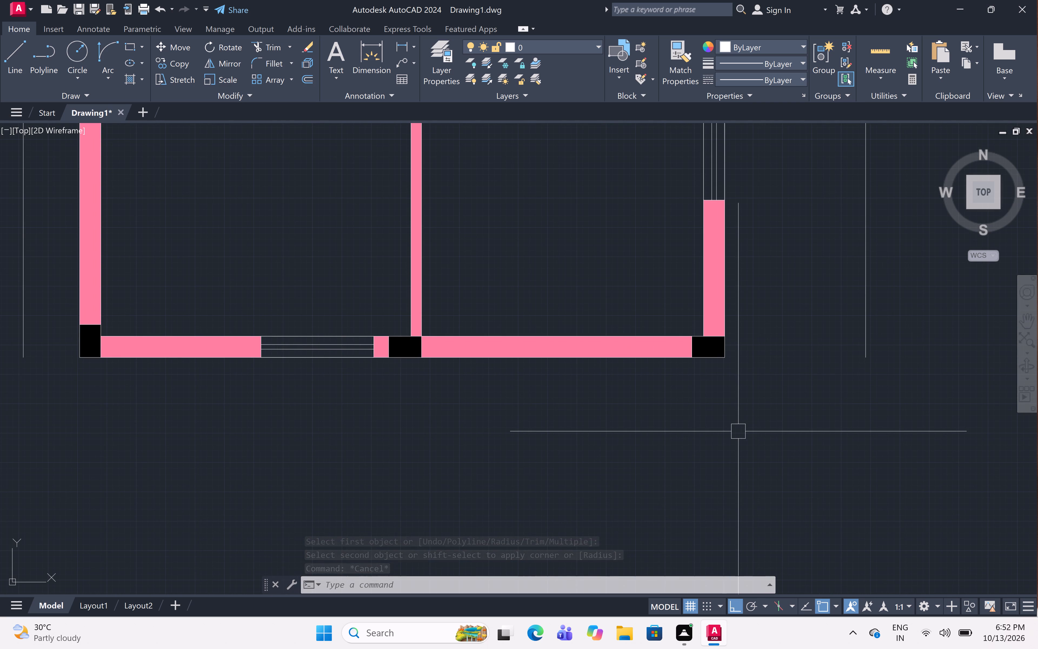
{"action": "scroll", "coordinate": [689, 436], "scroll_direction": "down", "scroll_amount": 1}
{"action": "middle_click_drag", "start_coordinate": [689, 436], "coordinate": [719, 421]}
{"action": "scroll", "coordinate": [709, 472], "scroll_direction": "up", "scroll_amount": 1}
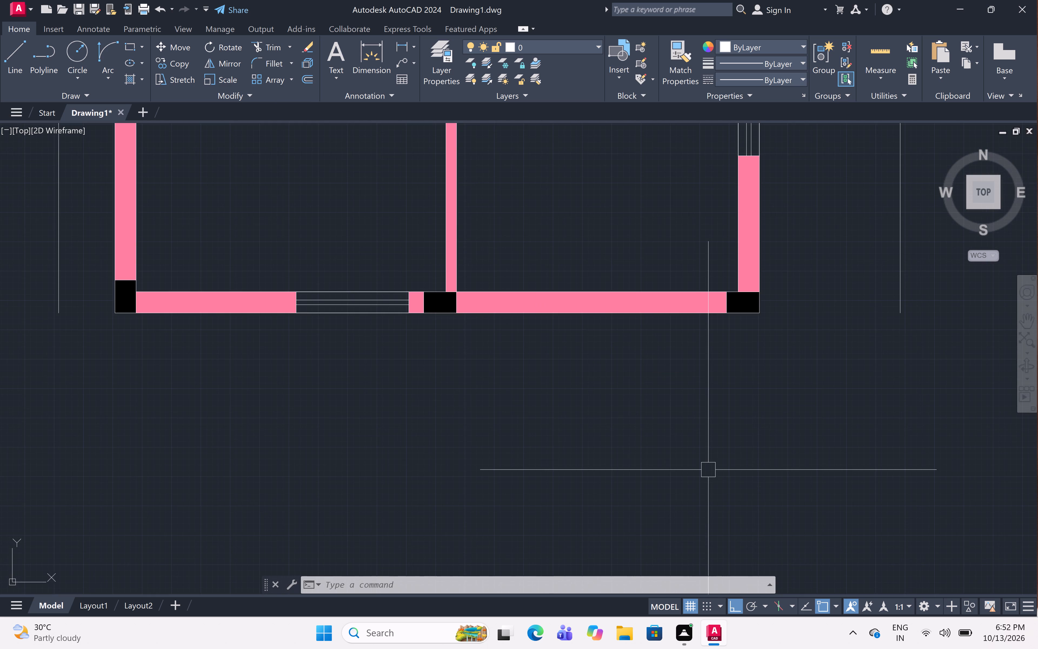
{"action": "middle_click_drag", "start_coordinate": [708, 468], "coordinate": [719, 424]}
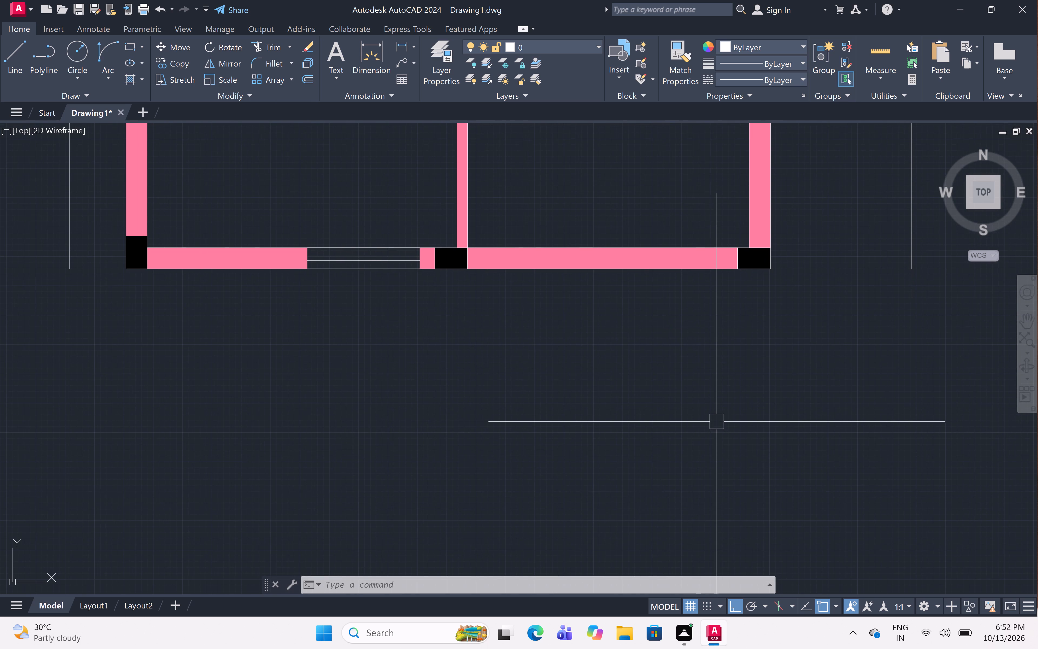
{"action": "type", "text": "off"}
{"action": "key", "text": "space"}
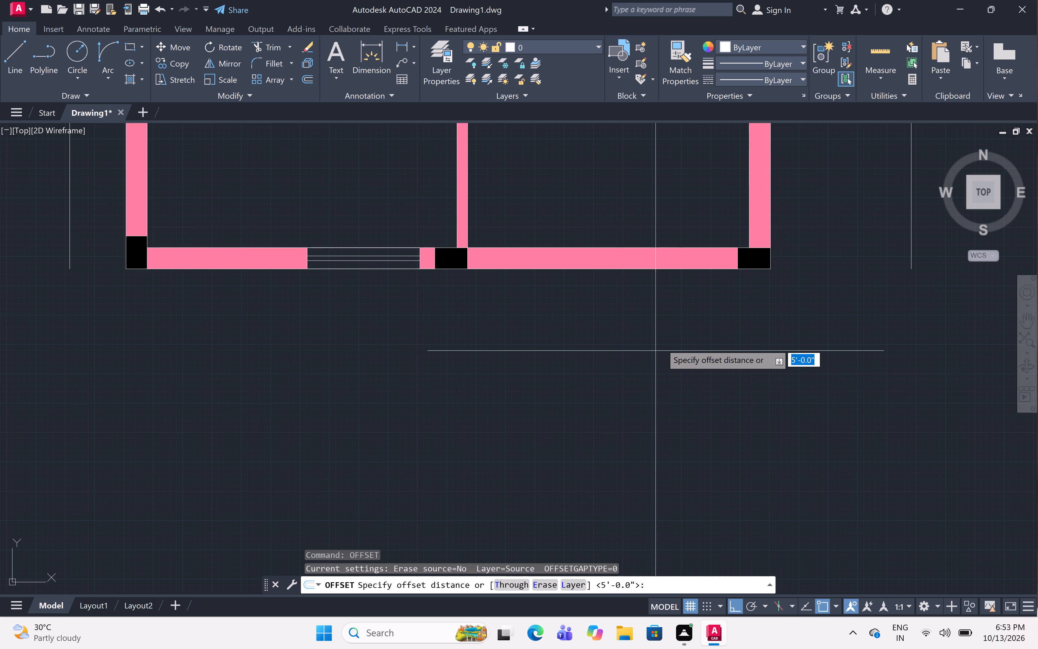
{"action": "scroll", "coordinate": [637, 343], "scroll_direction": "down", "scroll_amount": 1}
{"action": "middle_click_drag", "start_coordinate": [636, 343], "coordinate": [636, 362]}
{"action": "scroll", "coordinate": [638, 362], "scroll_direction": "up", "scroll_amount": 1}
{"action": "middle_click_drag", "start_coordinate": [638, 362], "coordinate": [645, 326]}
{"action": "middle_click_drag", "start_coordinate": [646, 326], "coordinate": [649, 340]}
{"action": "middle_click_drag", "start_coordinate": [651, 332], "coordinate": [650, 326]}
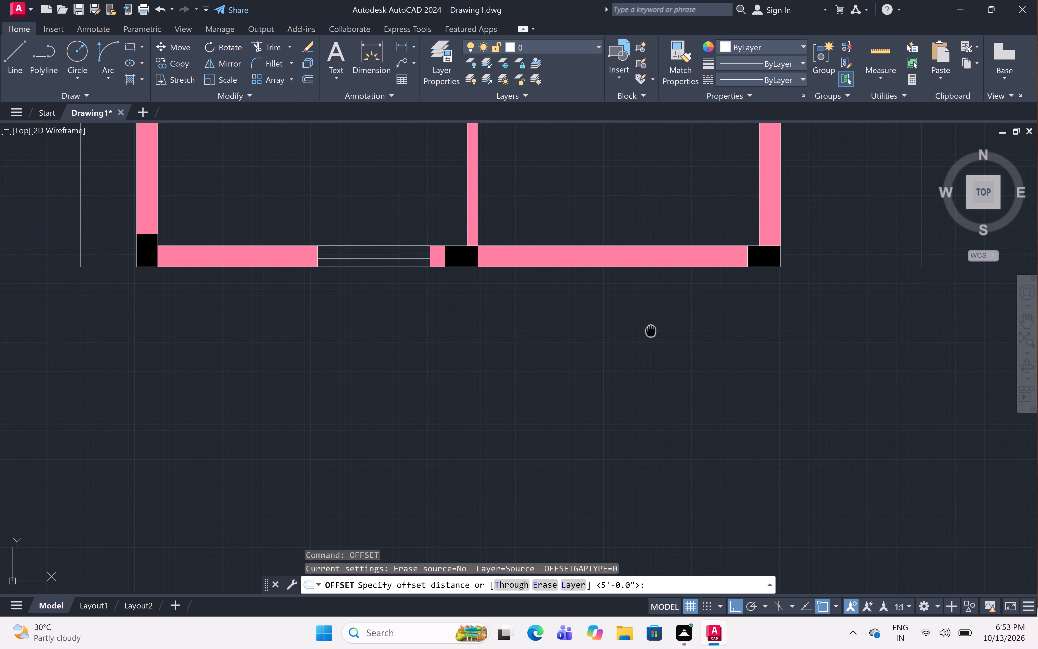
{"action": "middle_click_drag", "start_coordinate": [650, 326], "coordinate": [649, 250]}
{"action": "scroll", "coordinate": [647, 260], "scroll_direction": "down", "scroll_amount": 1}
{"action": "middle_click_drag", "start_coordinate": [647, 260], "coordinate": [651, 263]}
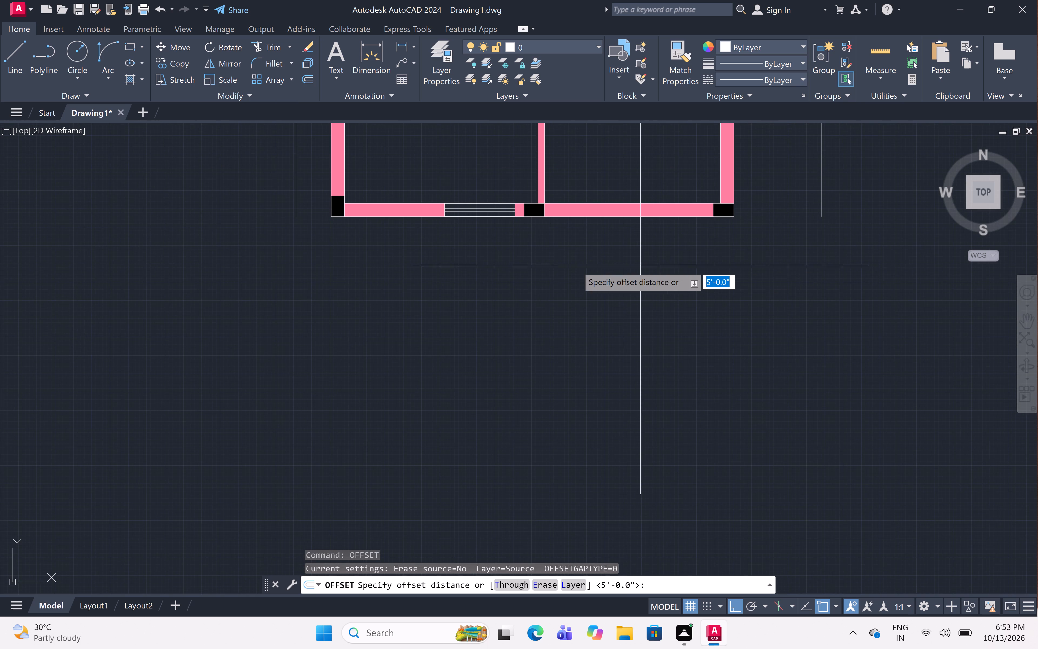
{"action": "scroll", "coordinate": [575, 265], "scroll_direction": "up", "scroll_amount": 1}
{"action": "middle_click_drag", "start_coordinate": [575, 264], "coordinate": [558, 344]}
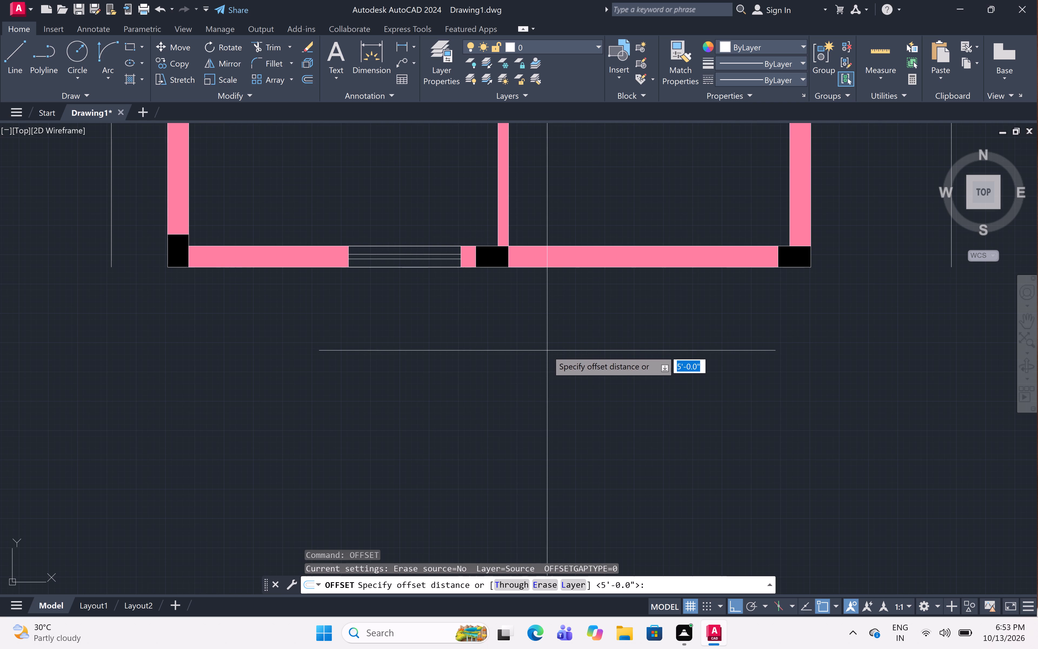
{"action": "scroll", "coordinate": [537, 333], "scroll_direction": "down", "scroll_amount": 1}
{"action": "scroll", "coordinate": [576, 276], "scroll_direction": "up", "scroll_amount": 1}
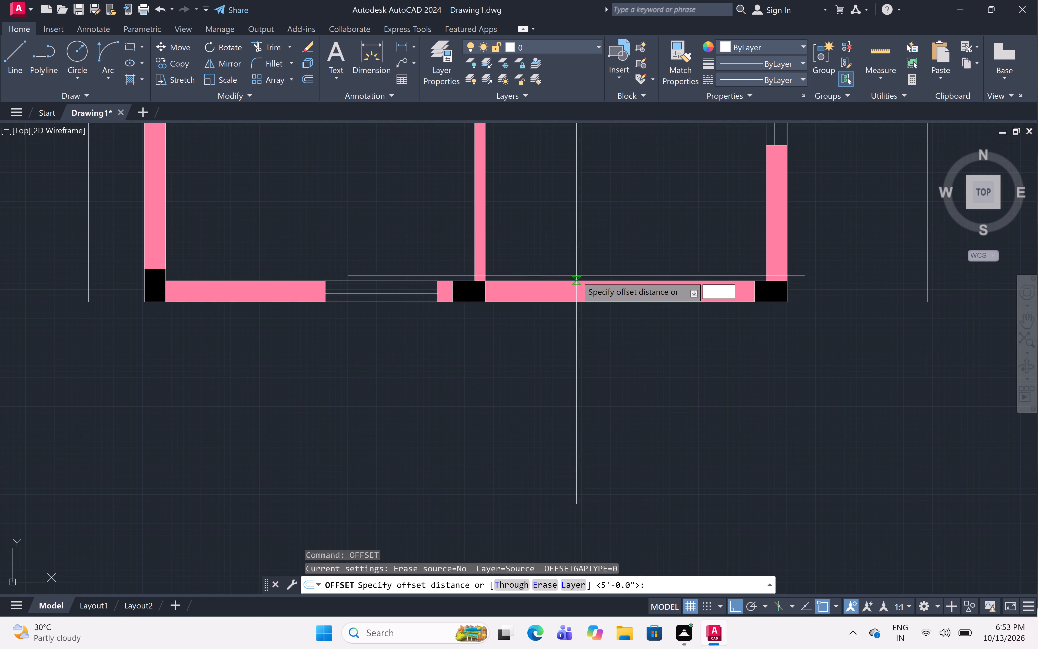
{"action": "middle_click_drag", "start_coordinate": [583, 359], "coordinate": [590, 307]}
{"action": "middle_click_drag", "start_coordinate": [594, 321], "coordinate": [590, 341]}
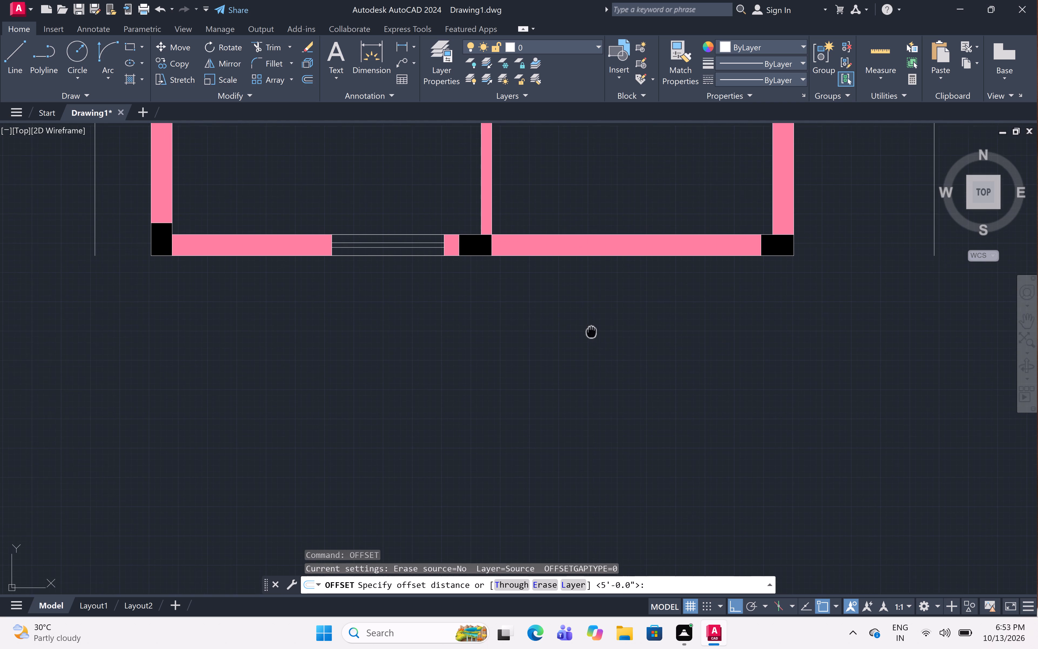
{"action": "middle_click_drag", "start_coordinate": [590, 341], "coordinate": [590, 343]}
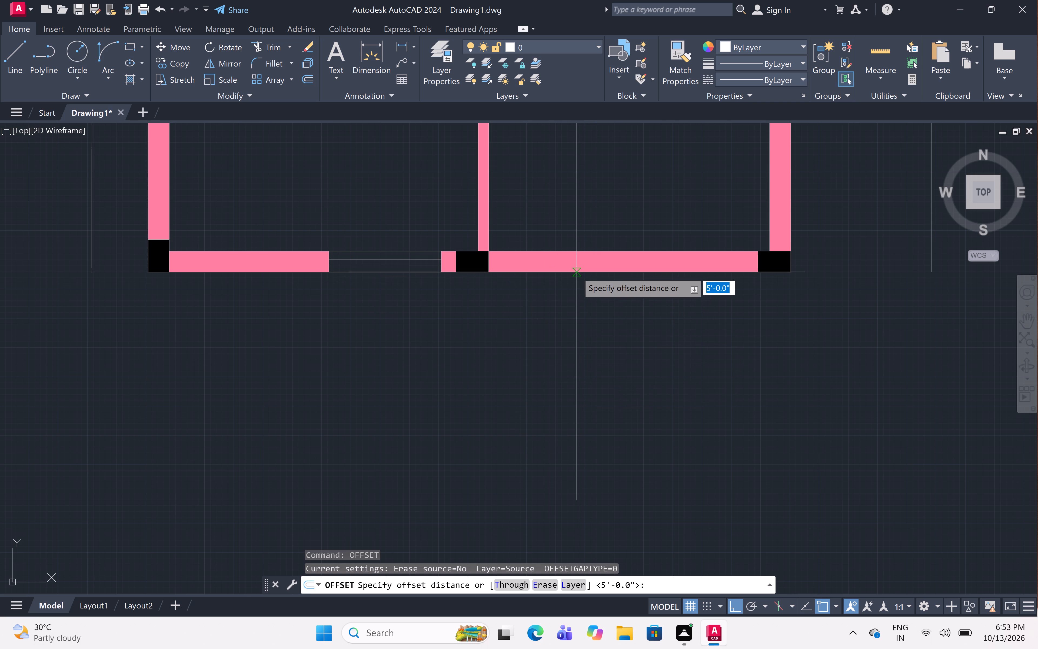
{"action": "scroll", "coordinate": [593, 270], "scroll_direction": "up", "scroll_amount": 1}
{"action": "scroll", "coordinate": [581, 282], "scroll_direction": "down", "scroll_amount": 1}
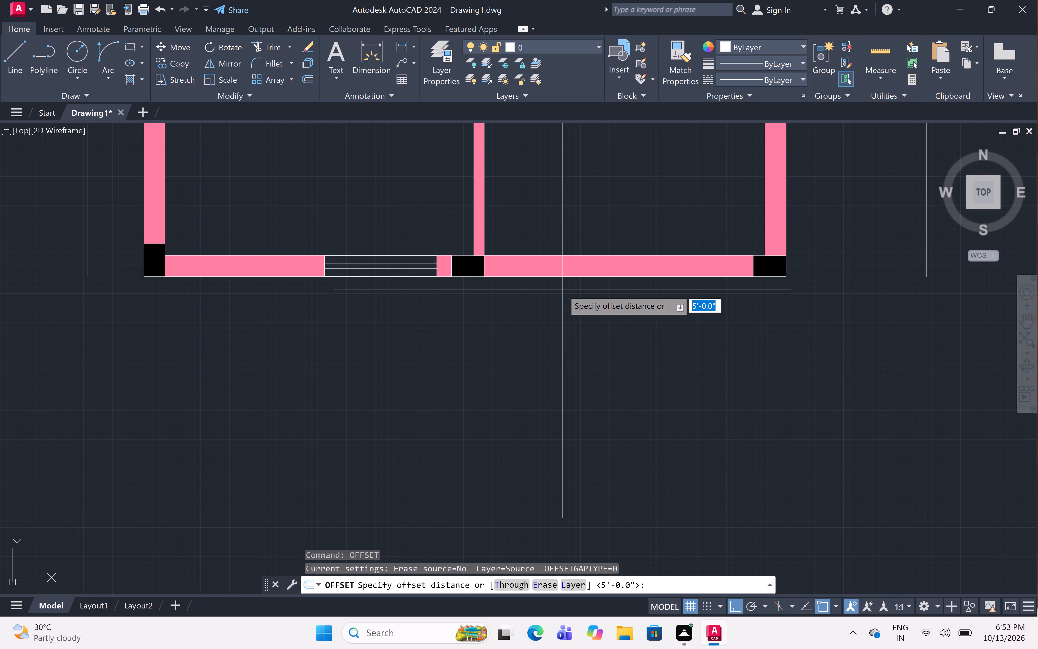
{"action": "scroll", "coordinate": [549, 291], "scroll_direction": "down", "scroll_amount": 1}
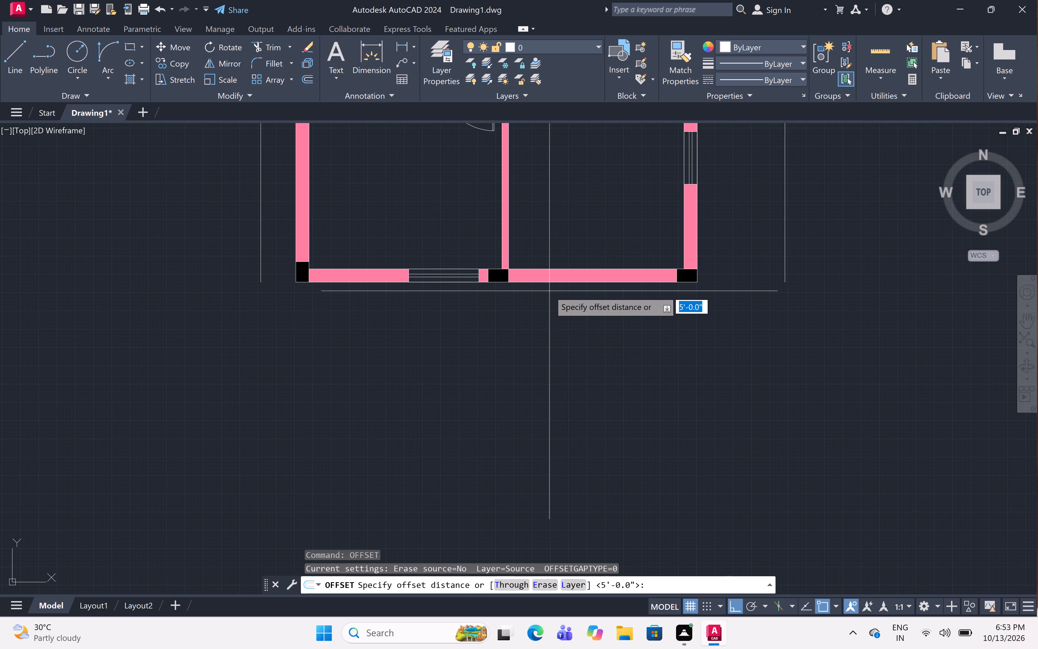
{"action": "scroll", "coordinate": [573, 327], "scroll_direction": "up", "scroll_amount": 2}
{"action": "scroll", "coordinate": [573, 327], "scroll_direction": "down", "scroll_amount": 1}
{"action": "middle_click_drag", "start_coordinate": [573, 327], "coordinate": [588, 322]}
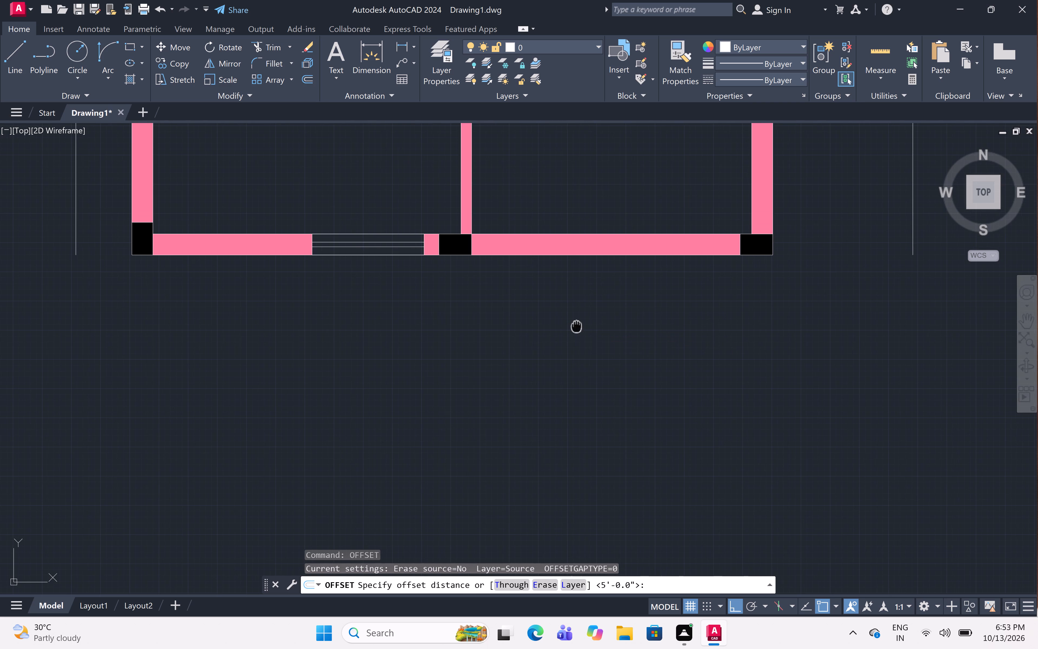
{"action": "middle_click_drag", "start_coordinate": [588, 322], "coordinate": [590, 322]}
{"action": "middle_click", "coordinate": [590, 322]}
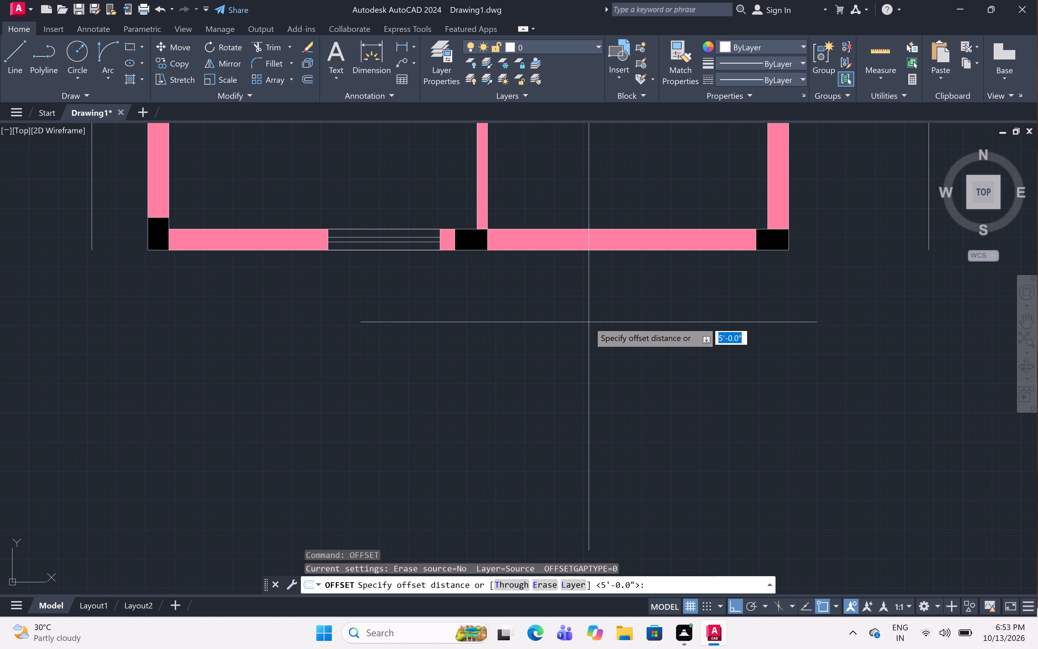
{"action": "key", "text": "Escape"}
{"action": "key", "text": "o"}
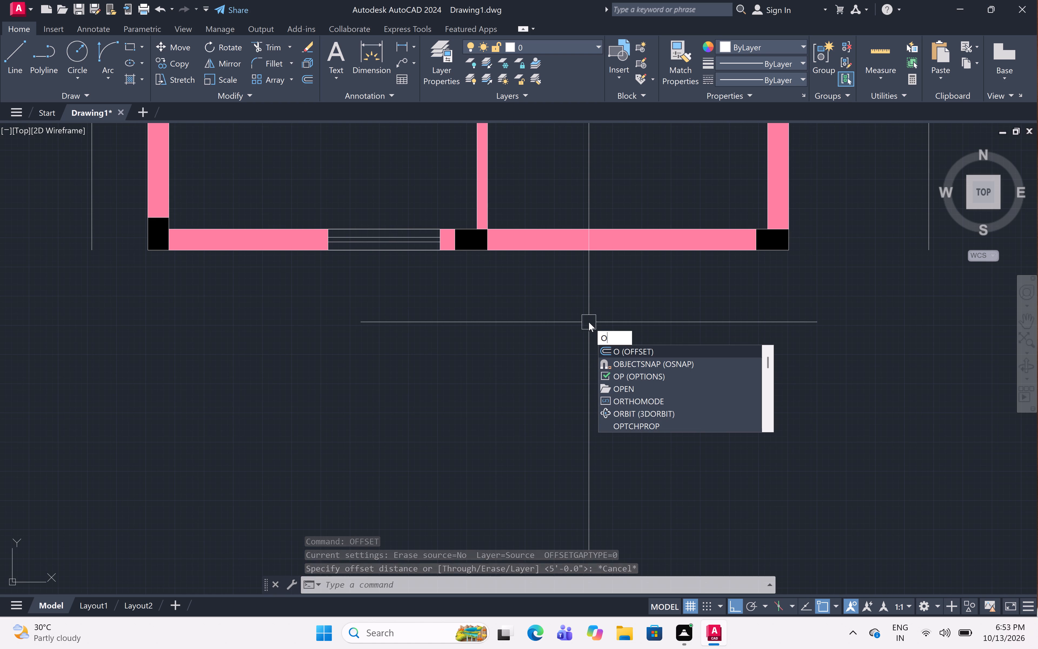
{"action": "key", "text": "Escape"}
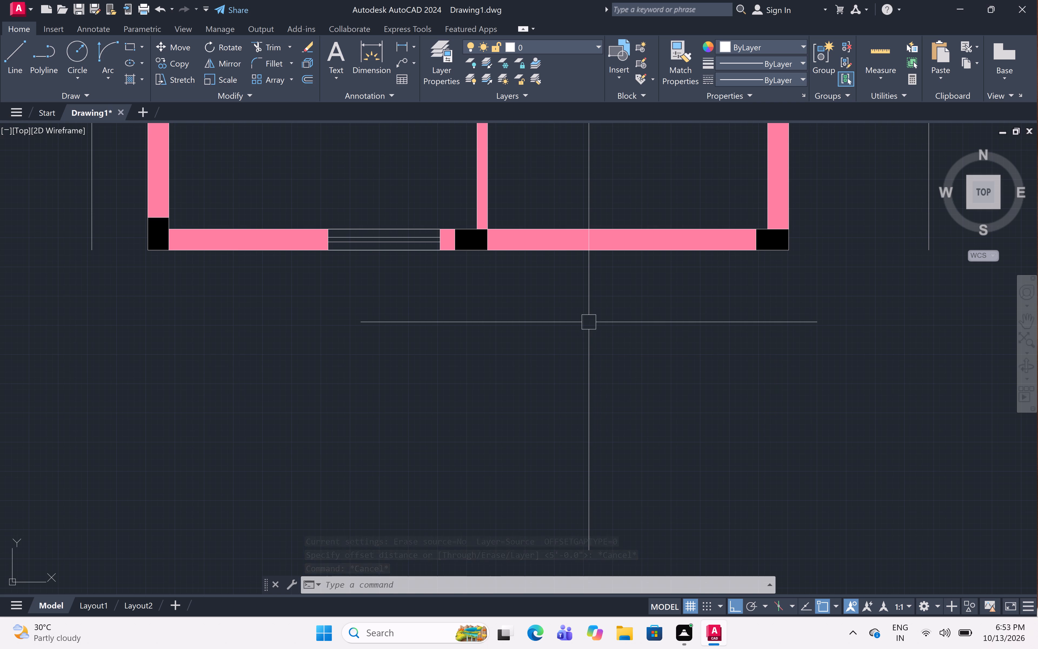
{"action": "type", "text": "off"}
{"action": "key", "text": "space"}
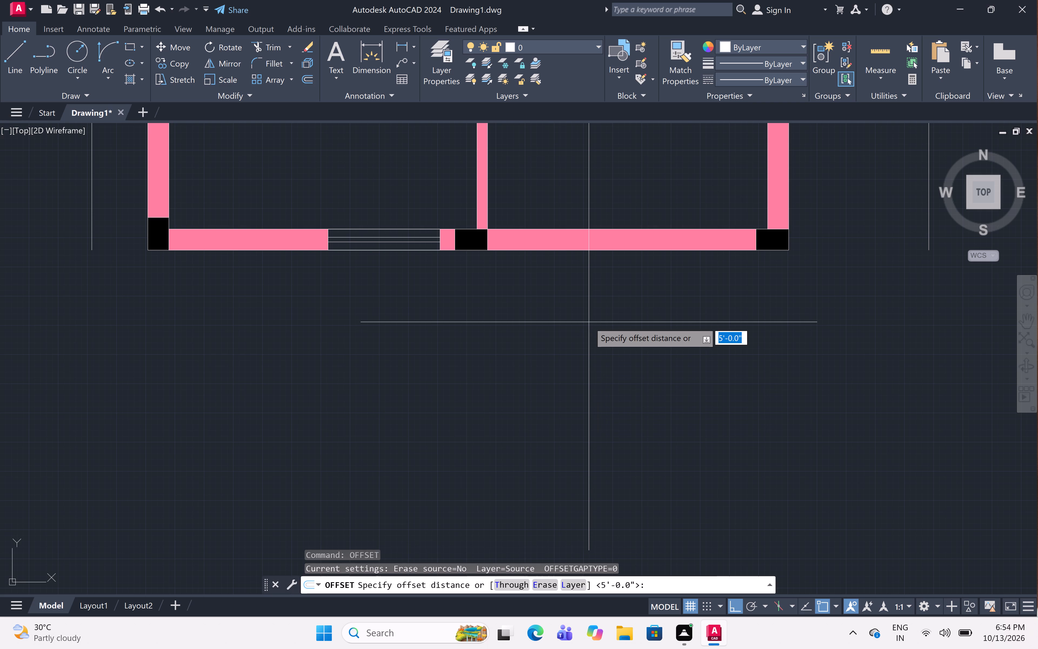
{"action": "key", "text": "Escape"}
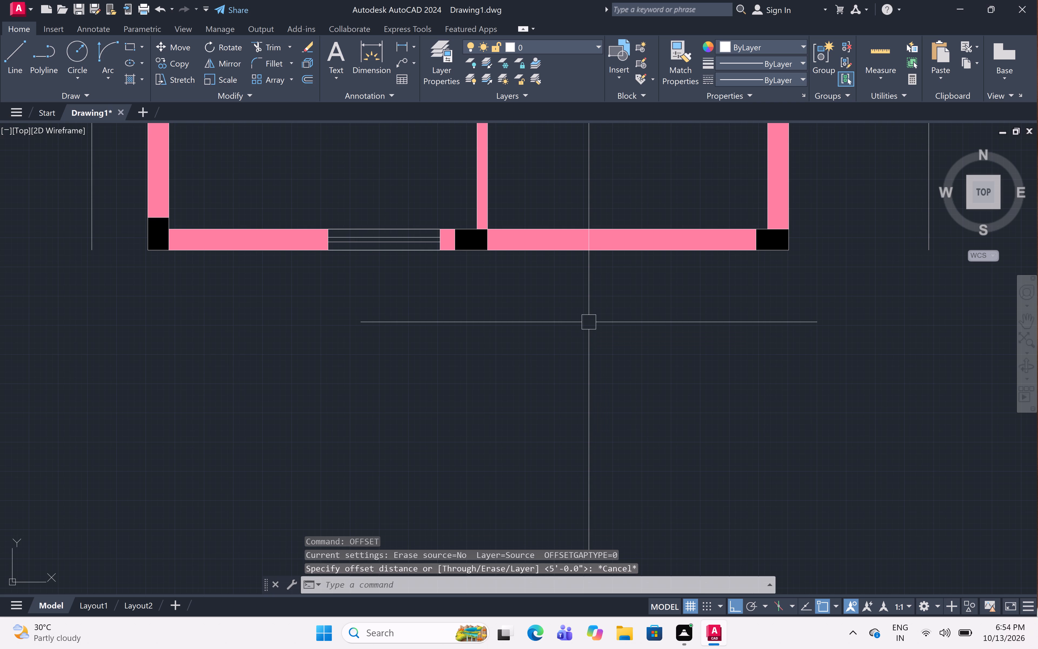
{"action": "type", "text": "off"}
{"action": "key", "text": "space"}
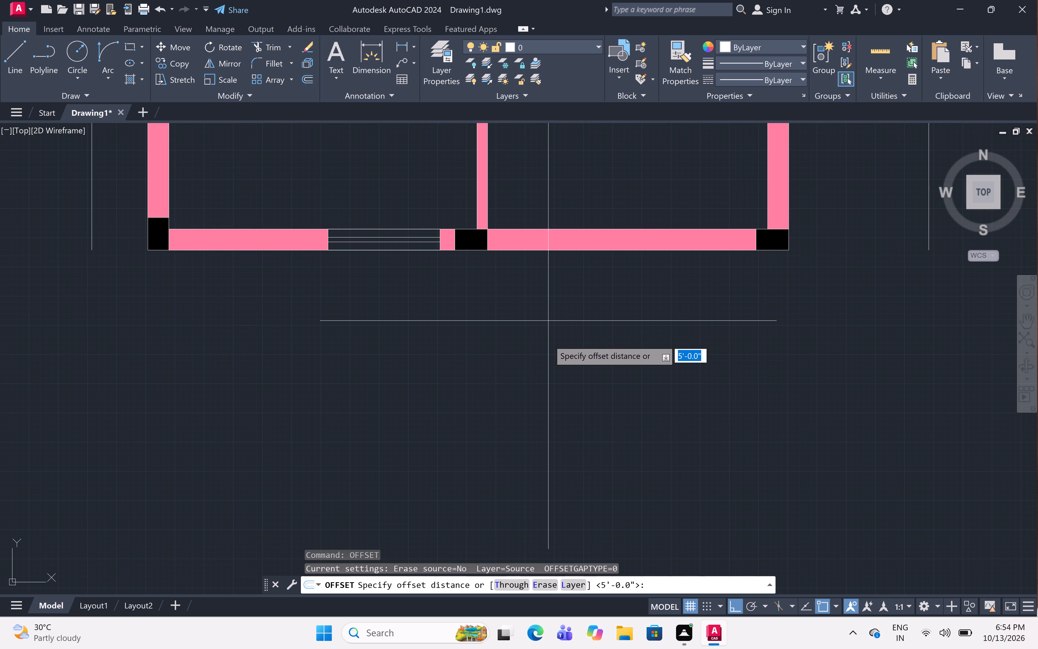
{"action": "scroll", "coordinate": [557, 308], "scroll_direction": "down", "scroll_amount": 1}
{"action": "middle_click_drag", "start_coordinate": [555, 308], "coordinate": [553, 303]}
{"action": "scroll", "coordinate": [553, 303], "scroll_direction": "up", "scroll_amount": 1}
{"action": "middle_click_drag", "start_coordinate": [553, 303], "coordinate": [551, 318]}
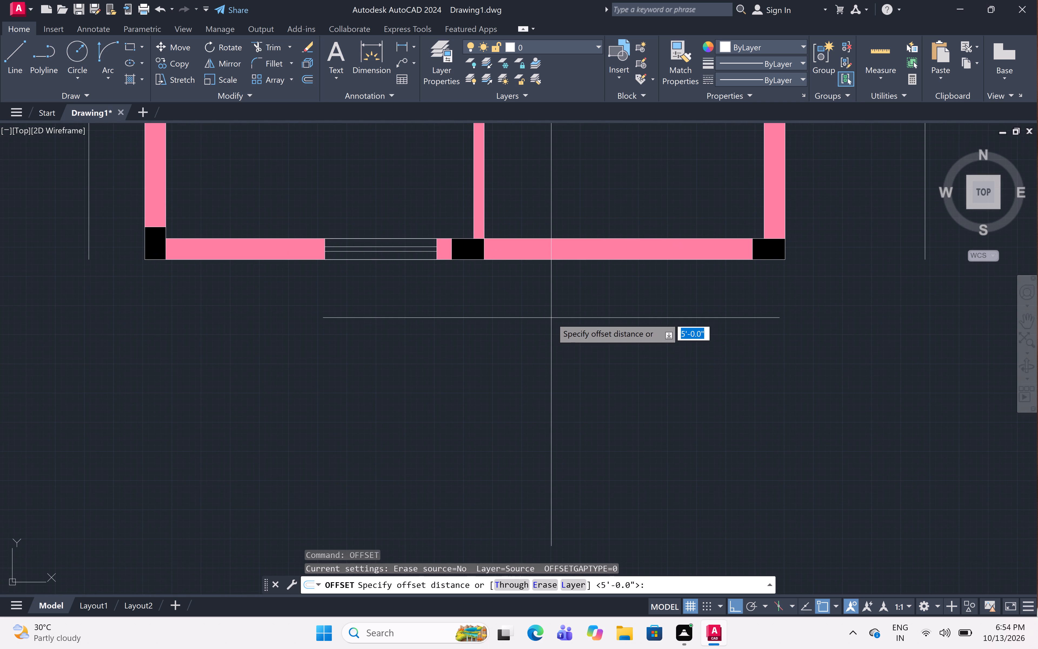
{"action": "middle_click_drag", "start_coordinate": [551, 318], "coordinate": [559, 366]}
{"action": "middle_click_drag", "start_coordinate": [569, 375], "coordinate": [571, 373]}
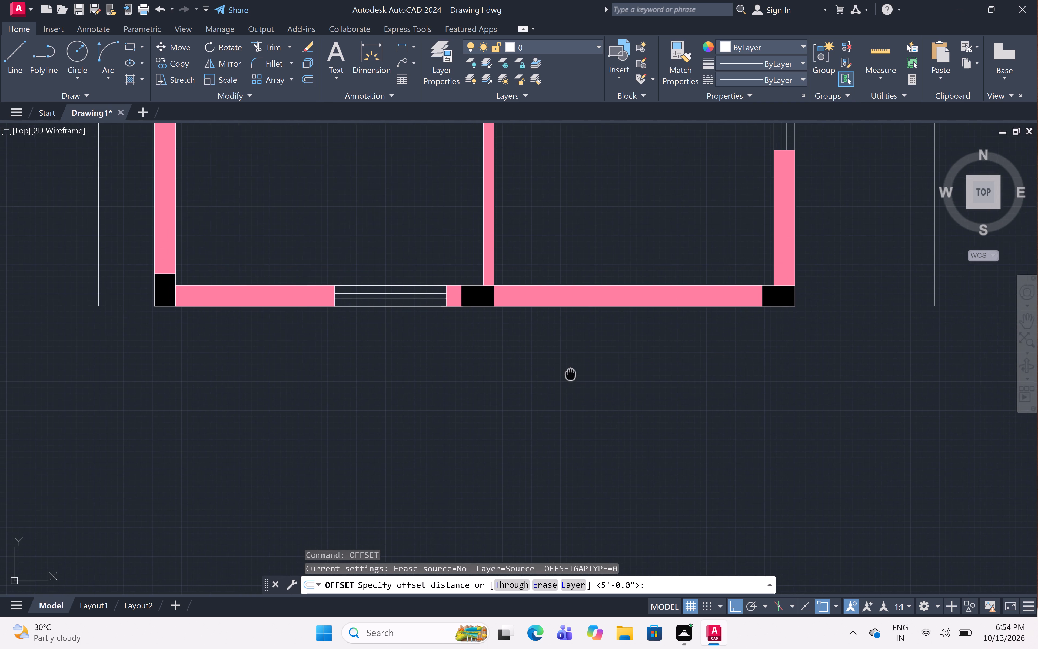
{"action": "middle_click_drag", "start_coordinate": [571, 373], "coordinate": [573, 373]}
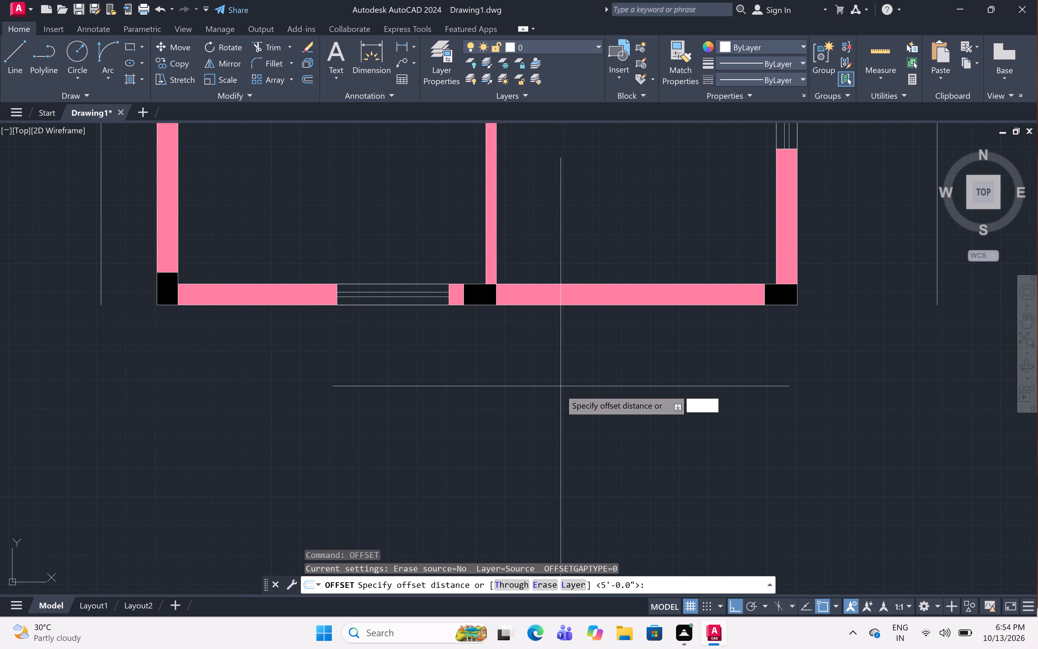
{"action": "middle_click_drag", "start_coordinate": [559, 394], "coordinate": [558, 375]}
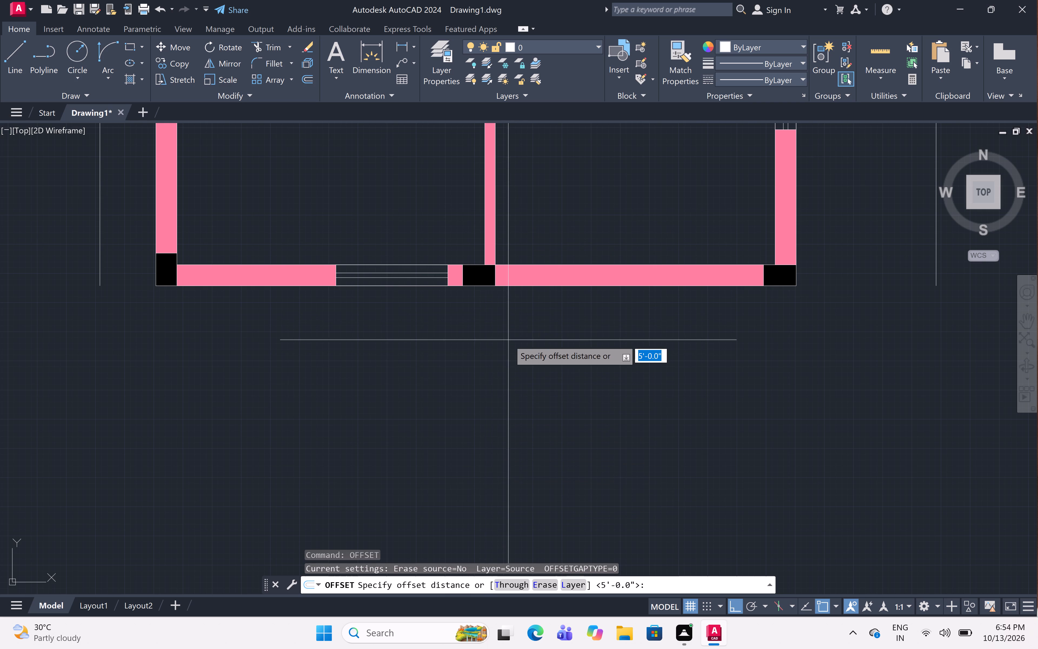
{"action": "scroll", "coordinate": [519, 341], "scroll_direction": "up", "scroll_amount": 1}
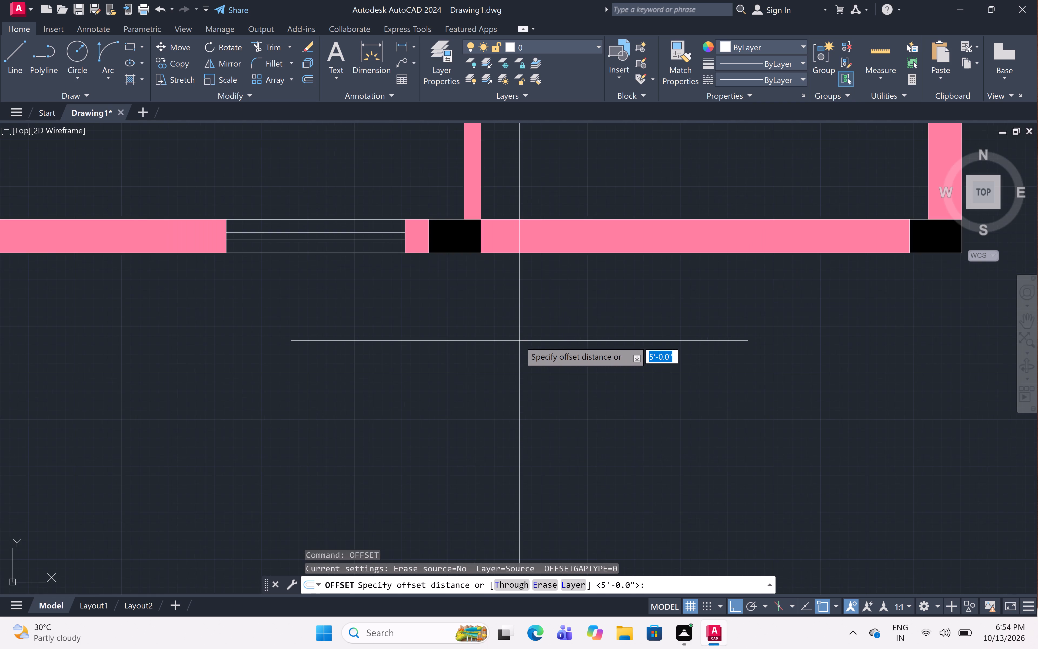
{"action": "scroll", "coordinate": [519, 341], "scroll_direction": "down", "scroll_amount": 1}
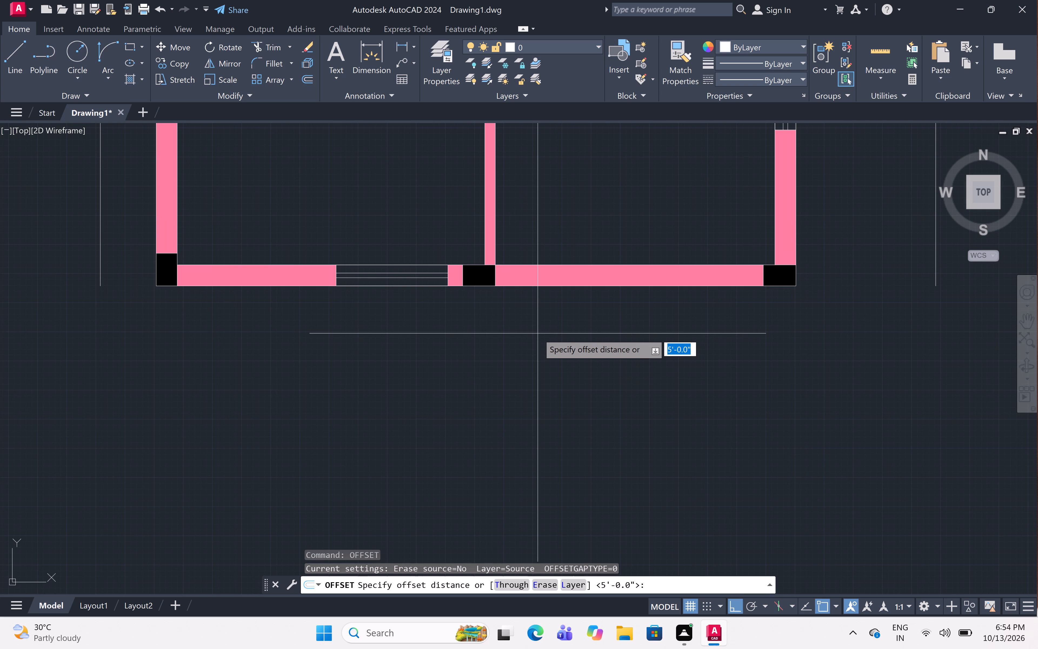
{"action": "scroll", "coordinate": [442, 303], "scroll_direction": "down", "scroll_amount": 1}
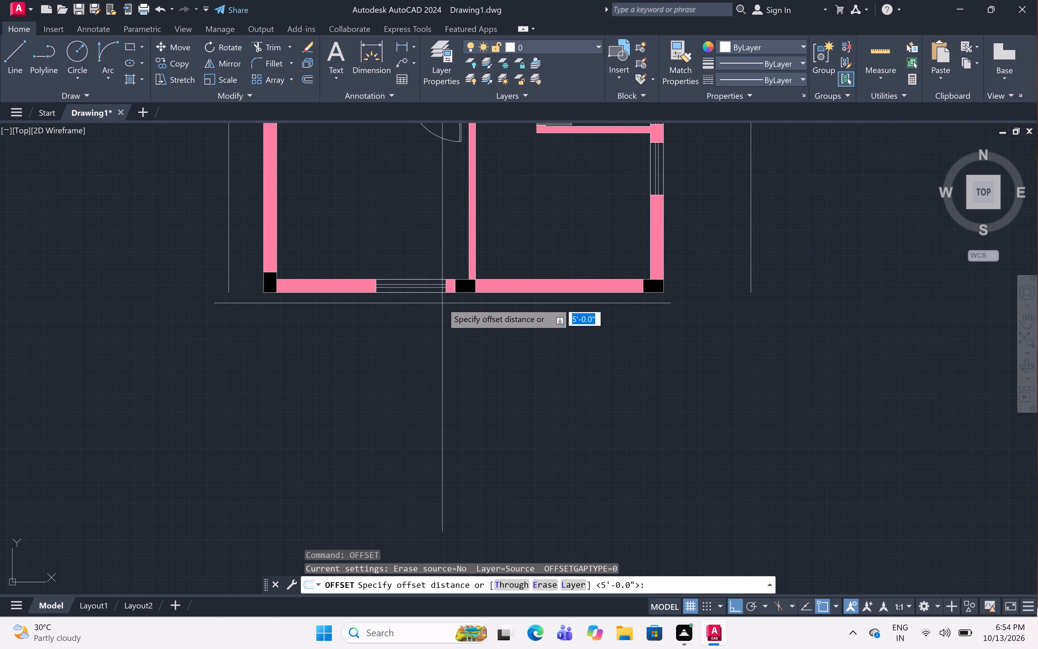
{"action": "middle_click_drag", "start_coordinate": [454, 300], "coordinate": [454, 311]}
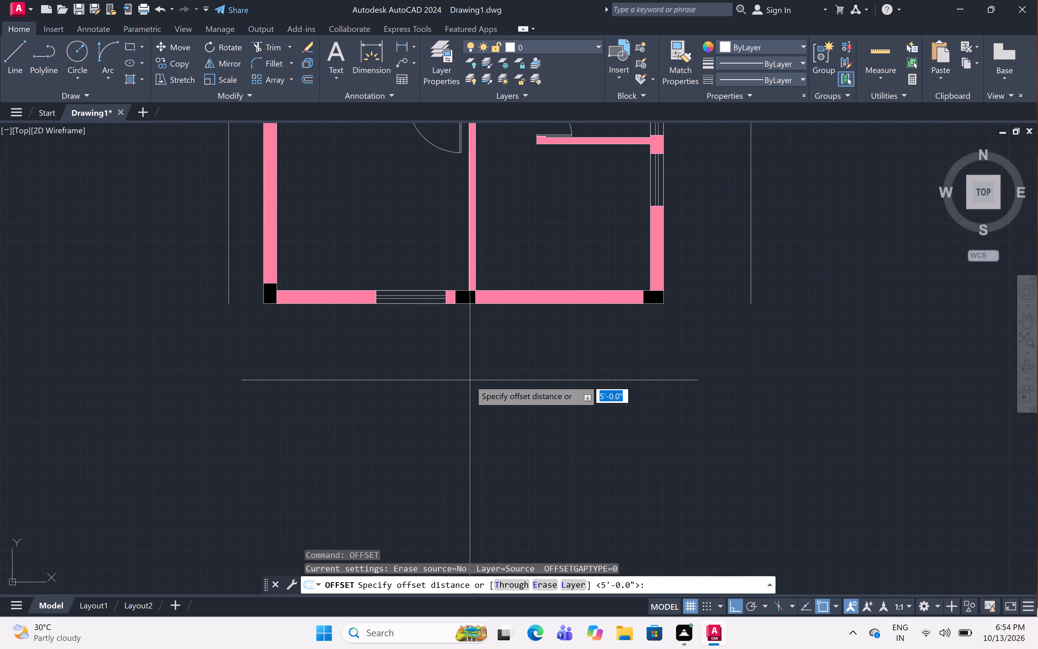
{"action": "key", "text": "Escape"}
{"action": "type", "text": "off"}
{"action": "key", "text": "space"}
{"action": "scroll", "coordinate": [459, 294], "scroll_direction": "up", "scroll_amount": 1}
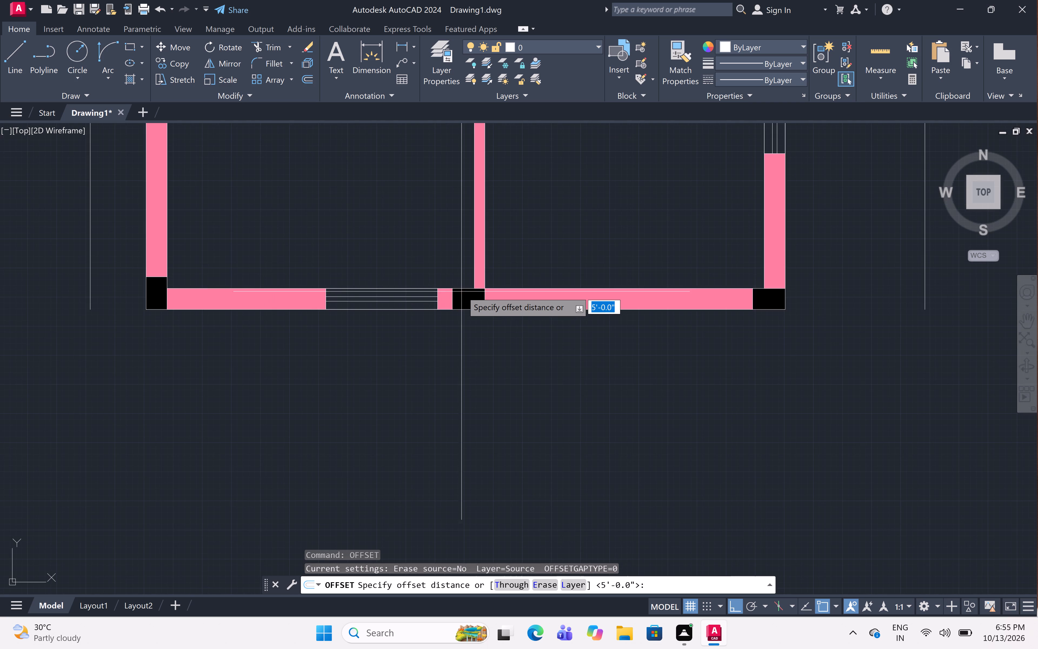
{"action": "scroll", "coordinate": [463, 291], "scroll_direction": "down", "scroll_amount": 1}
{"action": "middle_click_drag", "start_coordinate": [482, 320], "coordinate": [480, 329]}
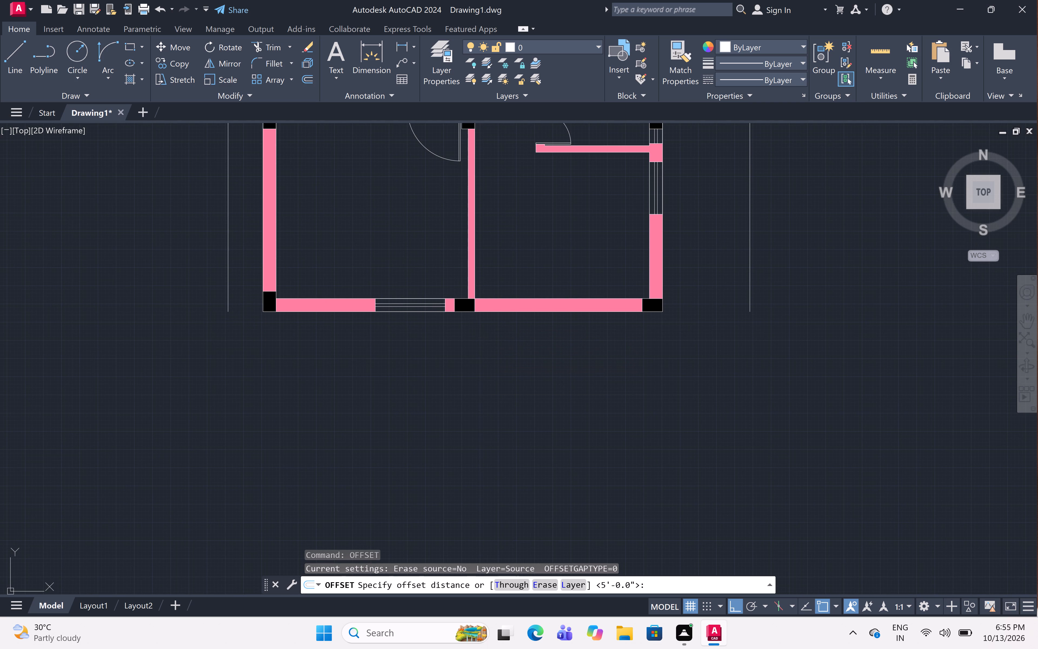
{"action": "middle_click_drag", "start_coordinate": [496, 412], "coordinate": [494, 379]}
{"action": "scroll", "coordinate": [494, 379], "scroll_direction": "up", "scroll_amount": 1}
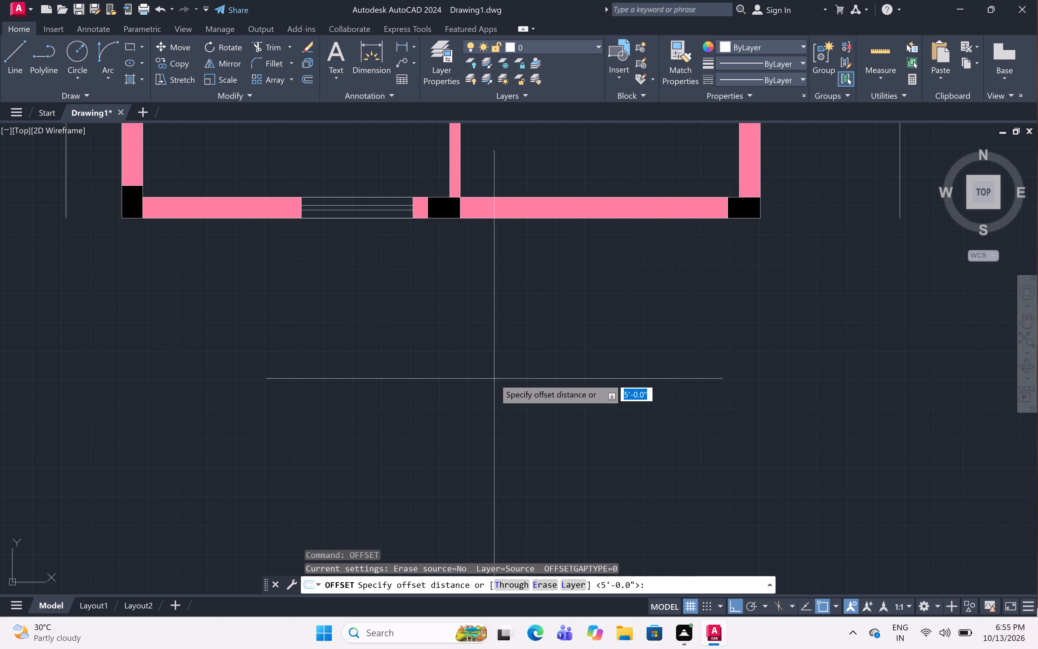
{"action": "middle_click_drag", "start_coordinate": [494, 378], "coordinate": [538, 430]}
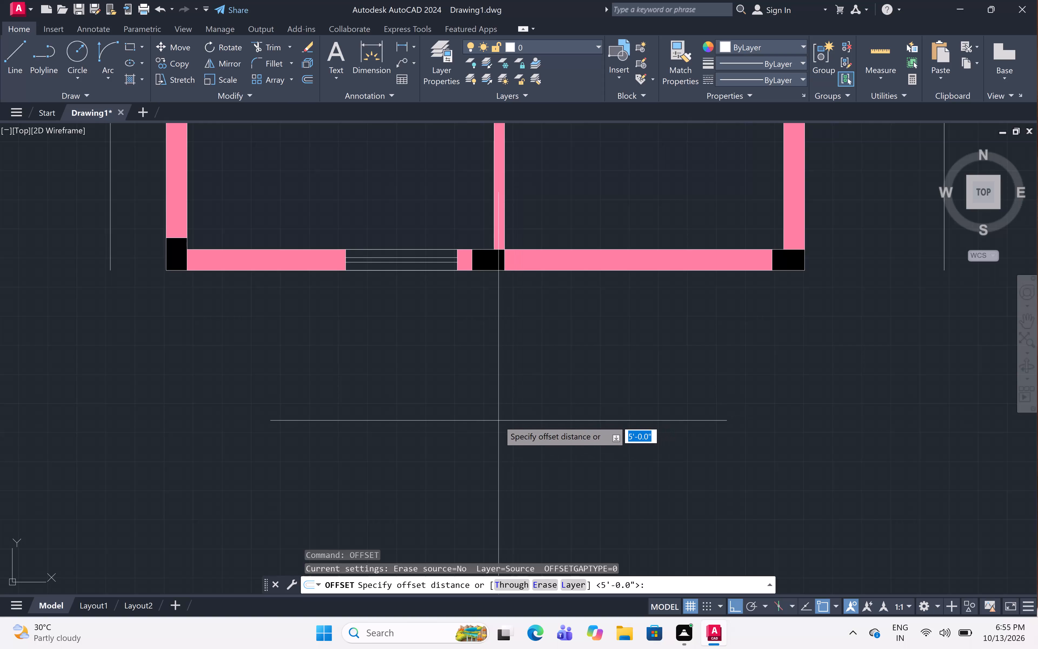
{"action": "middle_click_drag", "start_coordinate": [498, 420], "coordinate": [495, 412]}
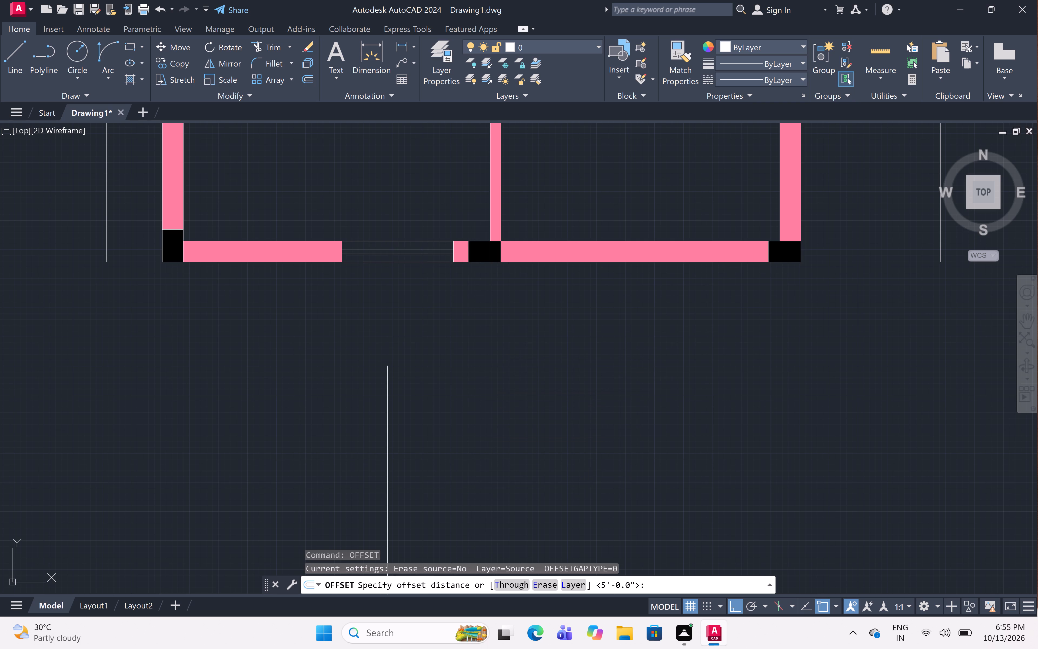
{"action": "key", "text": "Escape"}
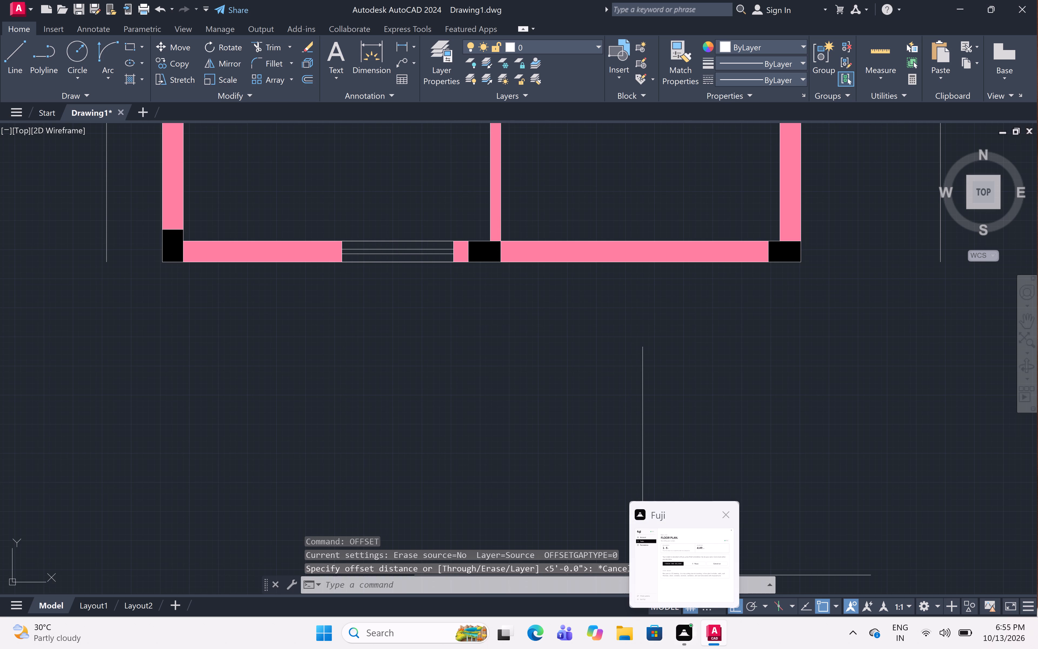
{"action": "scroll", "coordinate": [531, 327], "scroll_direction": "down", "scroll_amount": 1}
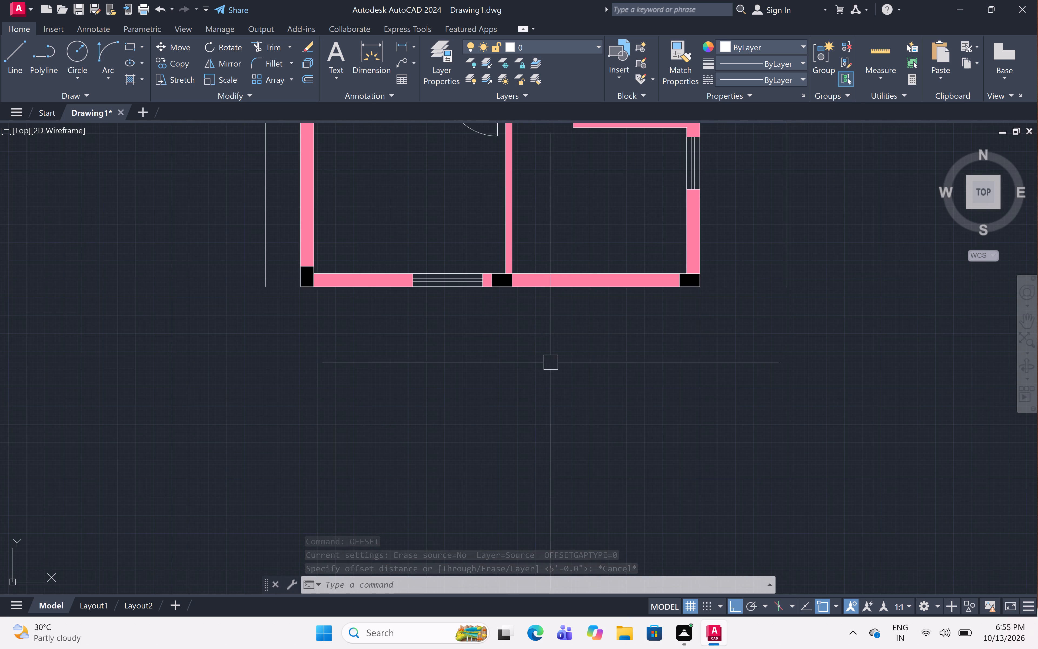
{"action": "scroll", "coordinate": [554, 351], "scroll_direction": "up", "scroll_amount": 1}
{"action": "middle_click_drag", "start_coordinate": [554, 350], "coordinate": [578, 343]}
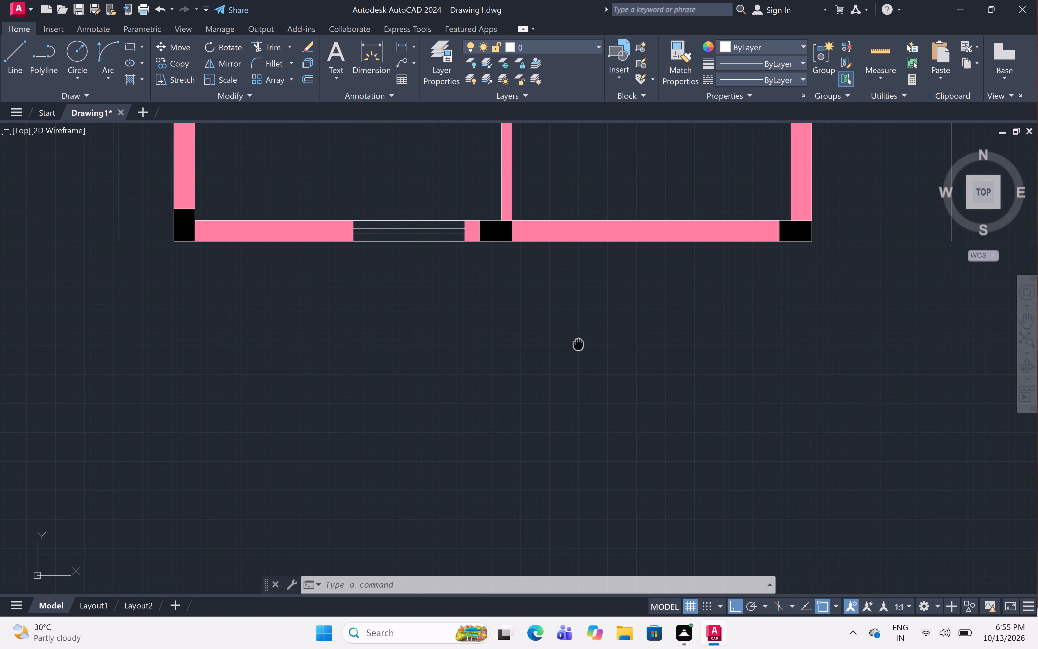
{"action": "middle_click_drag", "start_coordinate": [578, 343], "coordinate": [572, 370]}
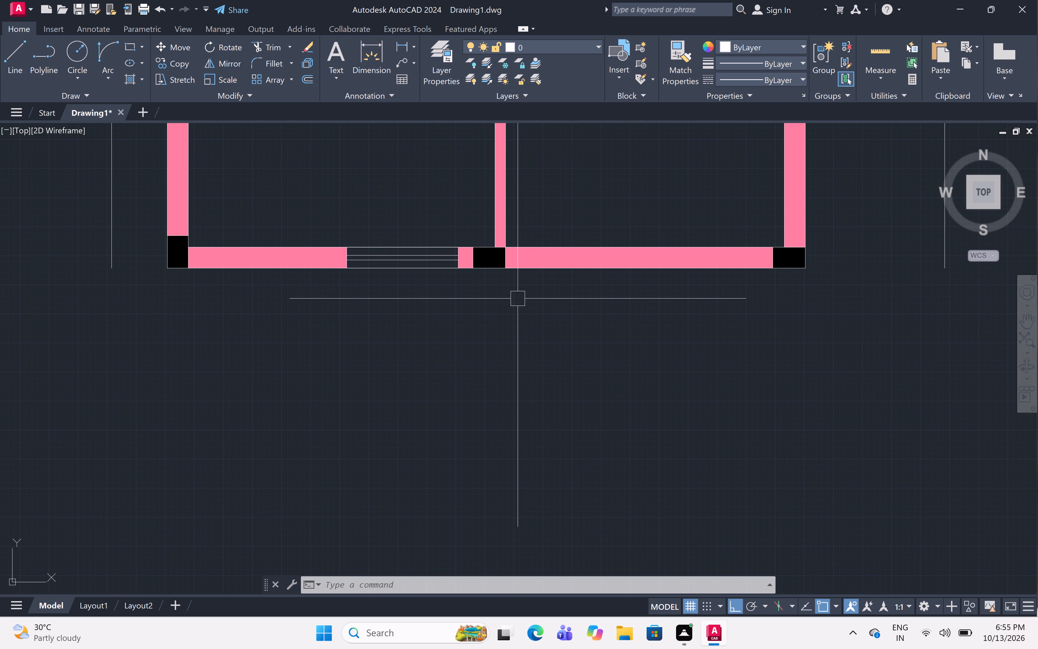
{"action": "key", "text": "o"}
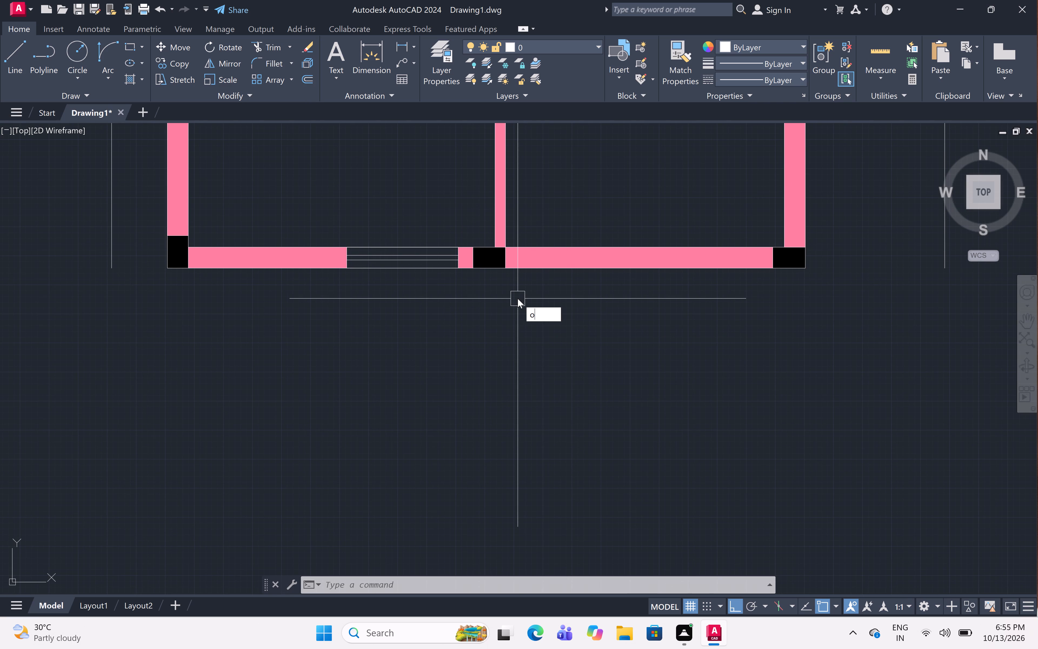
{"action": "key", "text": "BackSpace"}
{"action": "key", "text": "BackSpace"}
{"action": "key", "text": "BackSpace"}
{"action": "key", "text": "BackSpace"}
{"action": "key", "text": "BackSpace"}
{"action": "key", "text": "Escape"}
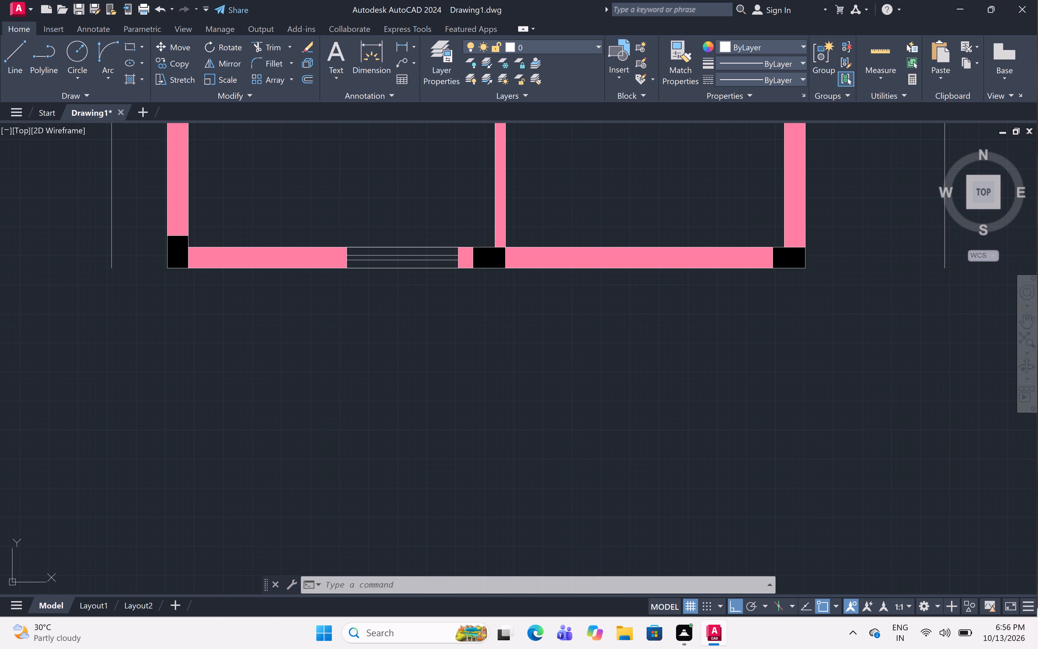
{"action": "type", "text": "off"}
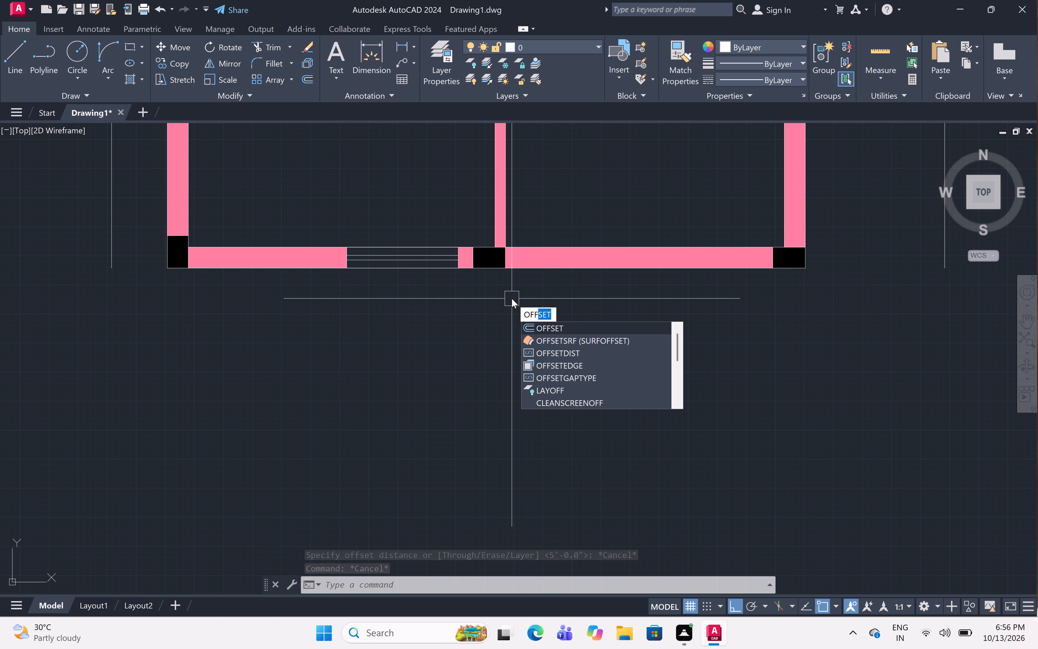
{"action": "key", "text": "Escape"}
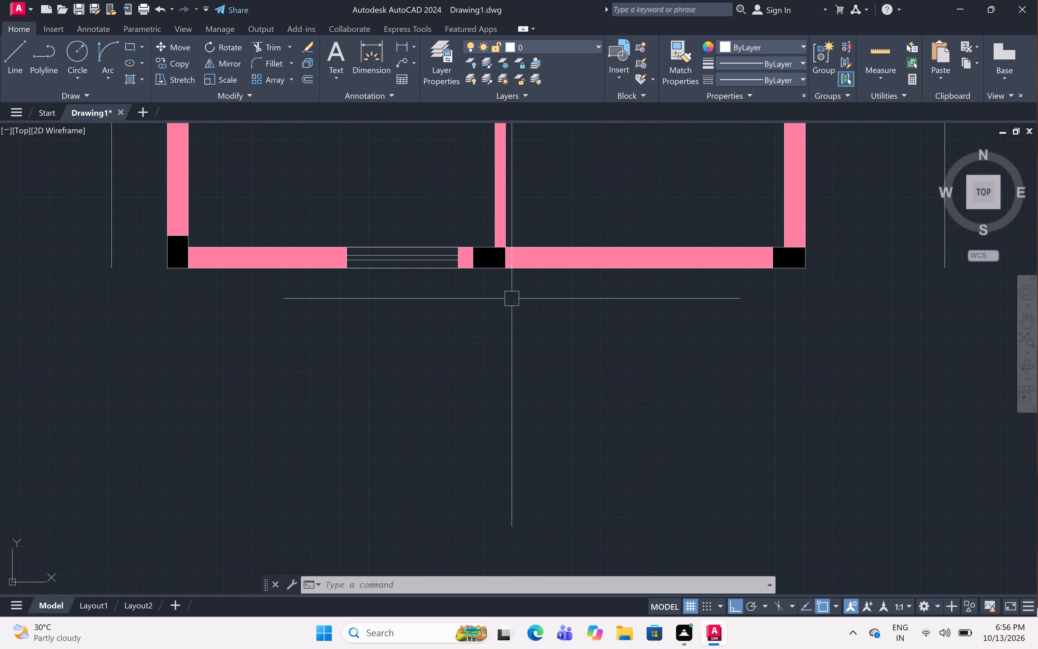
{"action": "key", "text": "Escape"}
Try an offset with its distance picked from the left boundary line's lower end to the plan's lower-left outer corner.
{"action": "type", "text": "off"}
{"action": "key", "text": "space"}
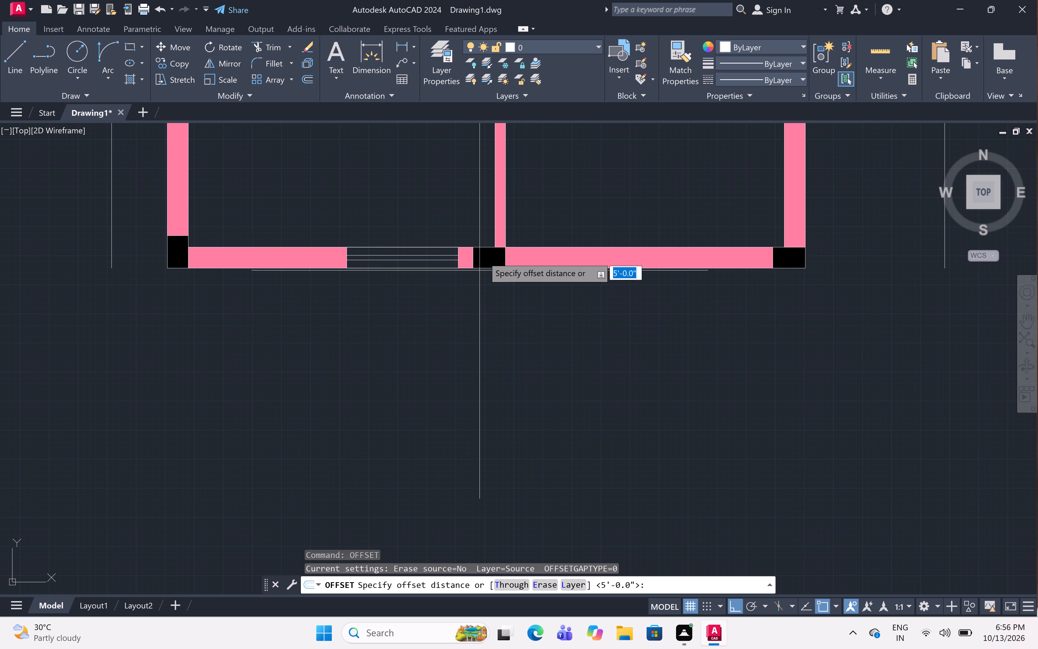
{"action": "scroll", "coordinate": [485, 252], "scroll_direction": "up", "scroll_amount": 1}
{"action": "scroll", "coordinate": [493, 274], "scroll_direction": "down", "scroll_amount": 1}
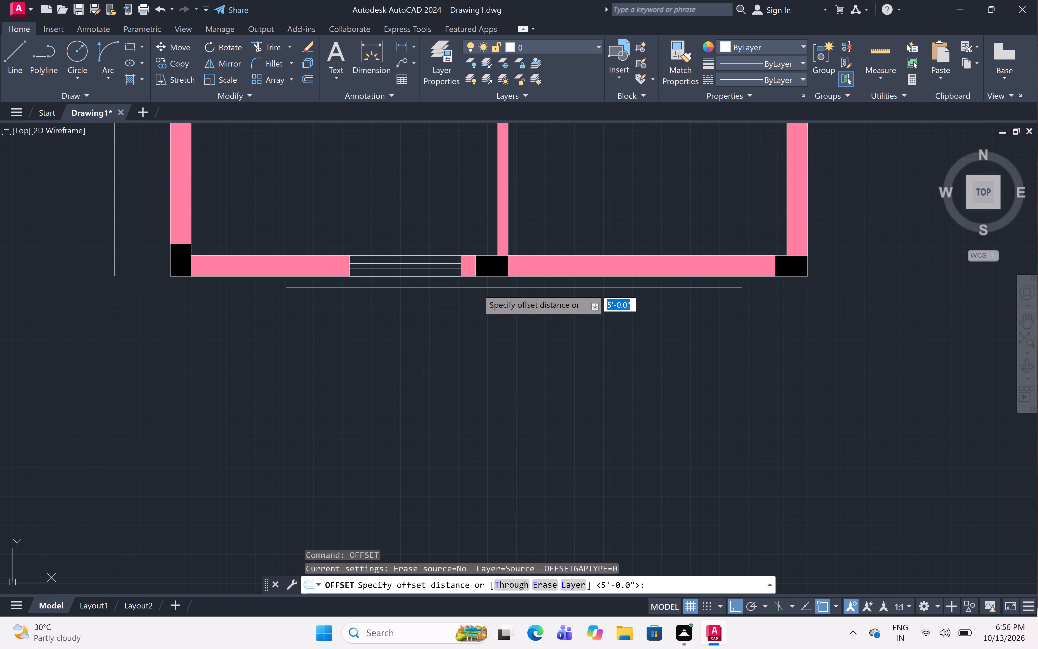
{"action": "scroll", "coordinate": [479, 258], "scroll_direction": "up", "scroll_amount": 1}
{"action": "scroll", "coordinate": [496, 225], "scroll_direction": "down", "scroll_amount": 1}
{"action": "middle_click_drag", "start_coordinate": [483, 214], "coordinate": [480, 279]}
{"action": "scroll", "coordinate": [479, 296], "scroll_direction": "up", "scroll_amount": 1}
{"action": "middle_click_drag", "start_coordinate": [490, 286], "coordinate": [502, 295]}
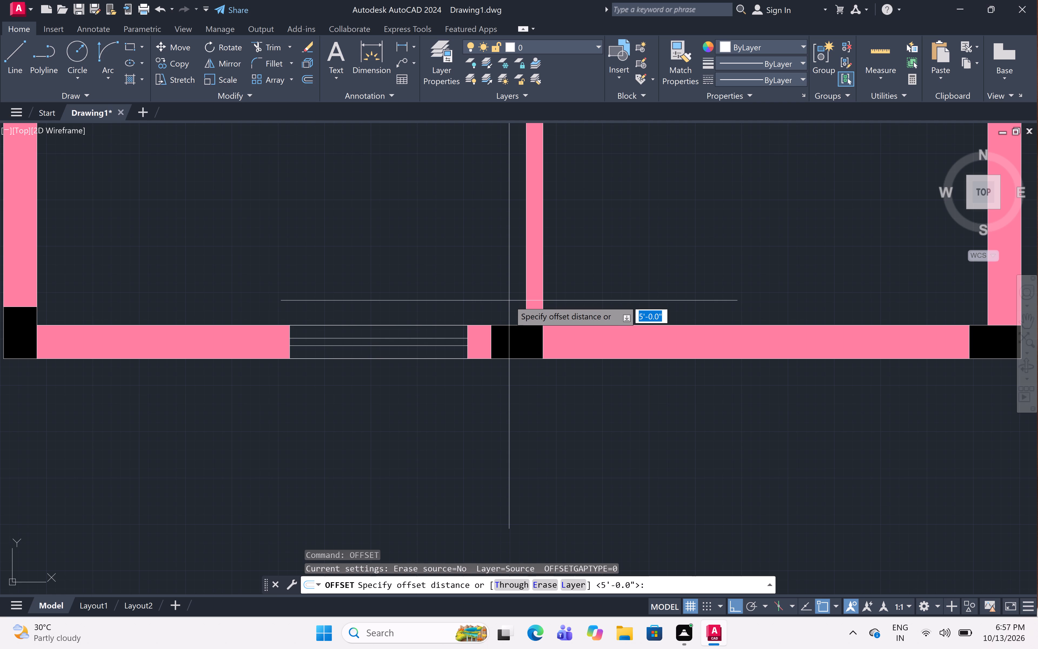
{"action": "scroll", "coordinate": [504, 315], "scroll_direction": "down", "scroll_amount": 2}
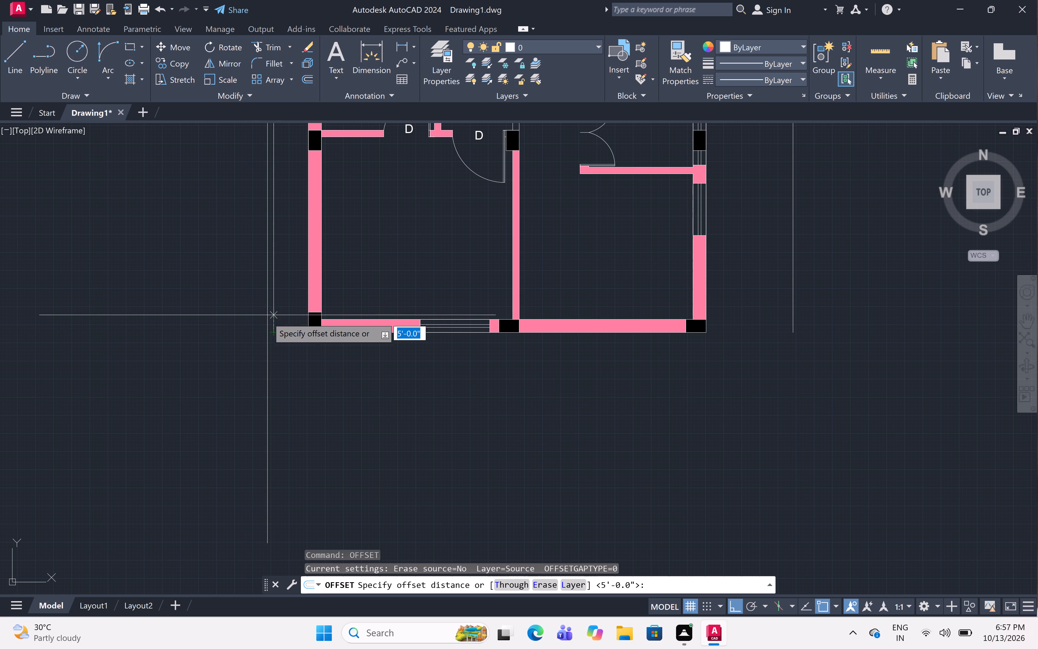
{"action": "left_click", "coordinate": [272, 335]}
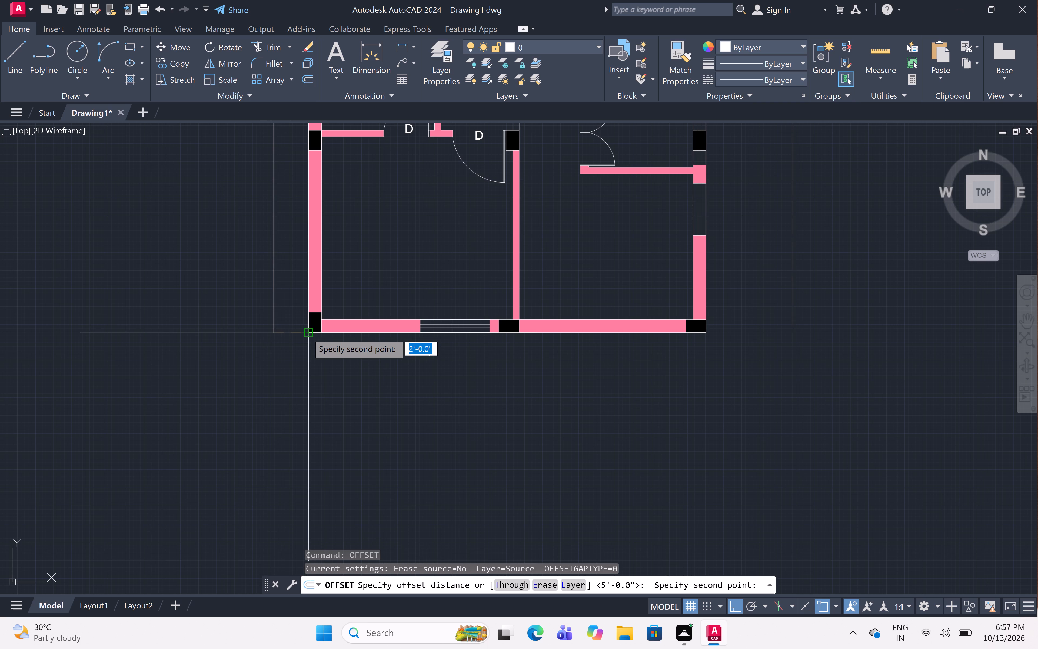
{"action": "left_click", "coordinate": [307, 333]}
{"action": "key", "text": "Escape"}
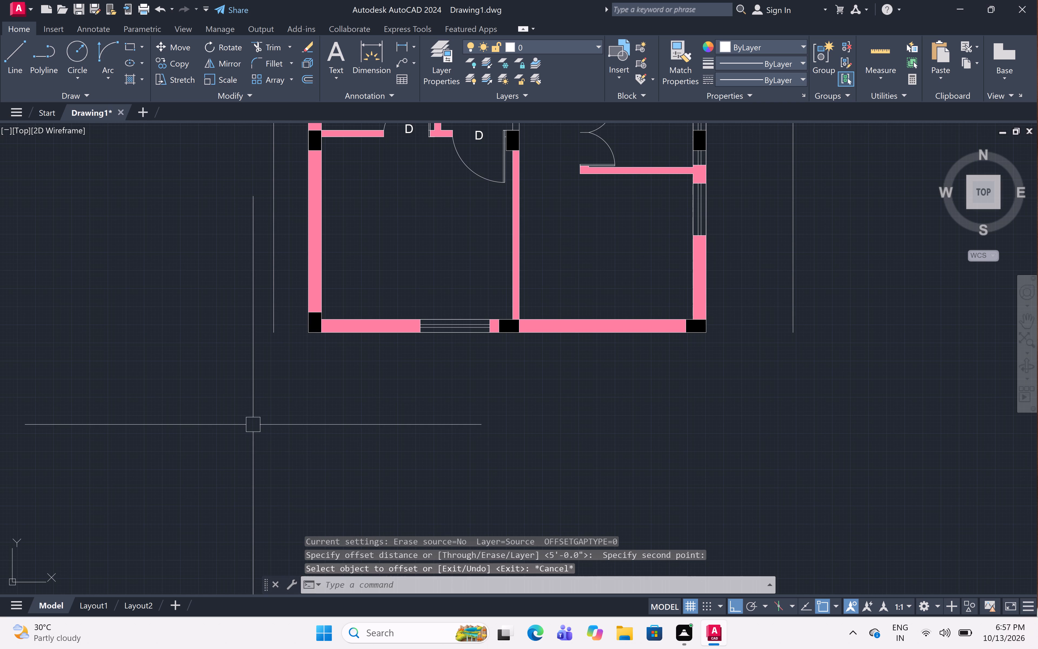
Draw a horizontal line about 2' long from the left boundary line's lower end to the plan's lower-left outer corner.
{"action": "type", "text": "l"}
{"action": "key", "text": "space"}
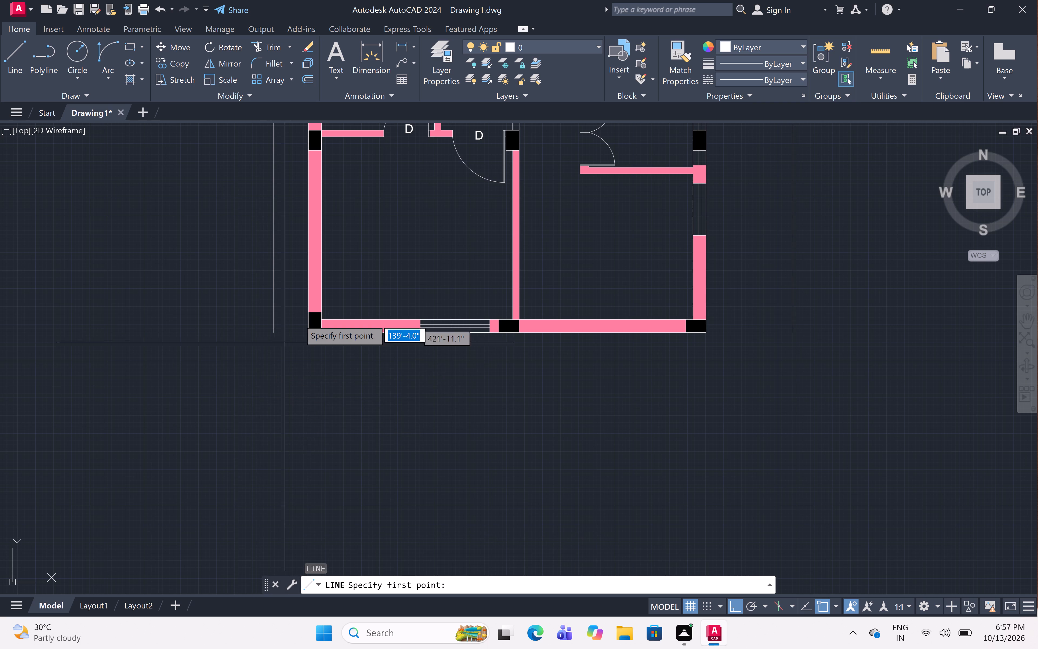
{"action": "scroll", "coordinate": [299, 307], "scroll_direction": "up", "scroll_amount": 1}
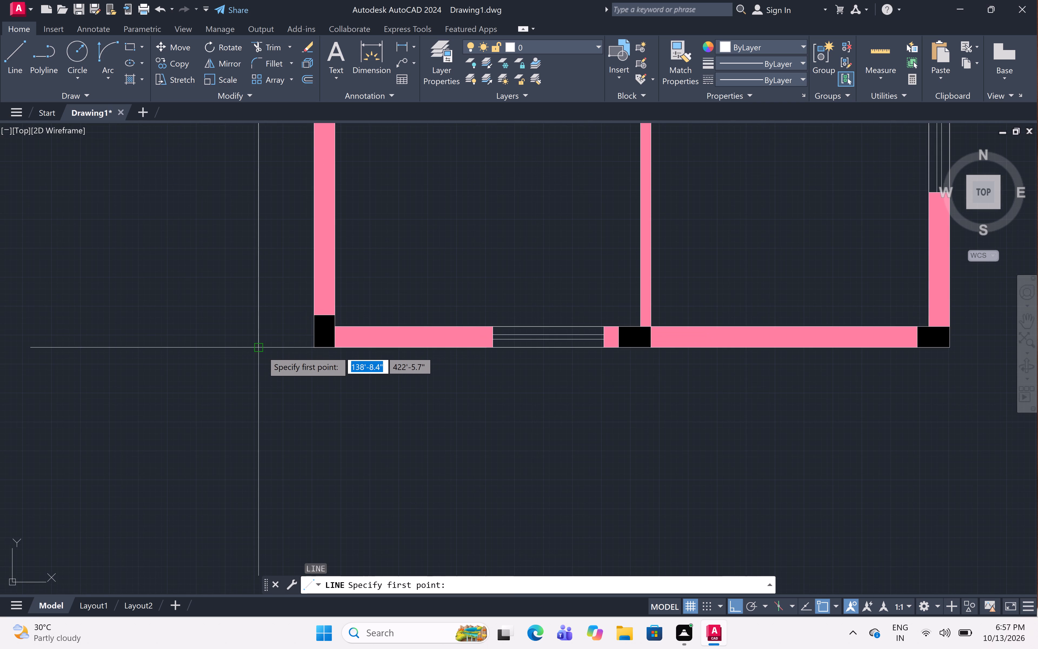
{"action": "left_click", "coordinate": [262, 351]}
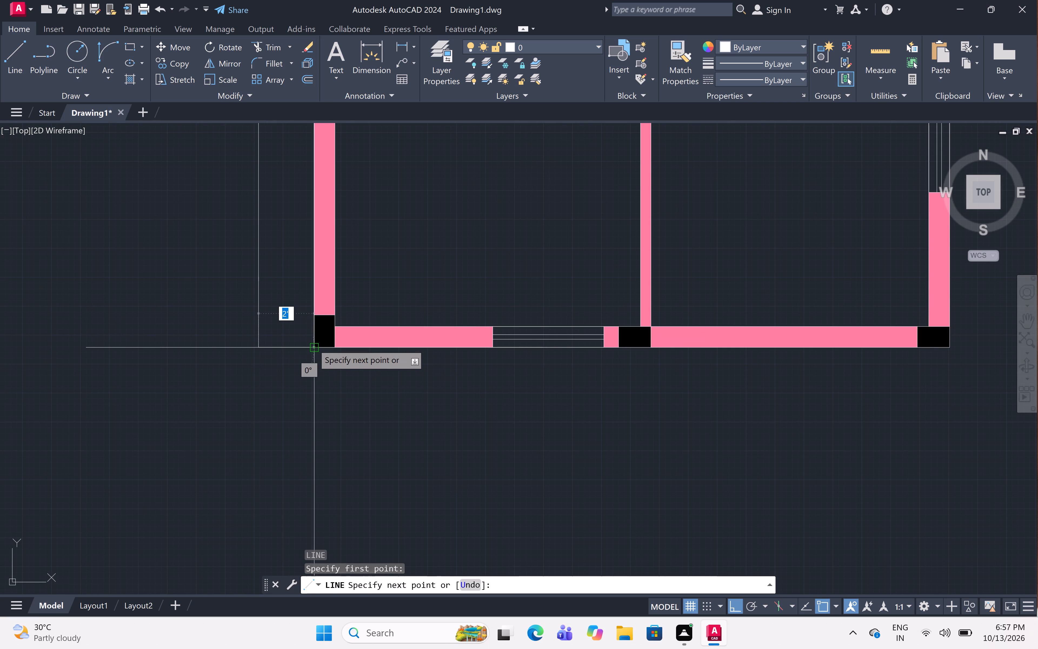
{"action": "left_click", "coordinate": [313, 344]}
{"action": "key", "text": "Escape"}
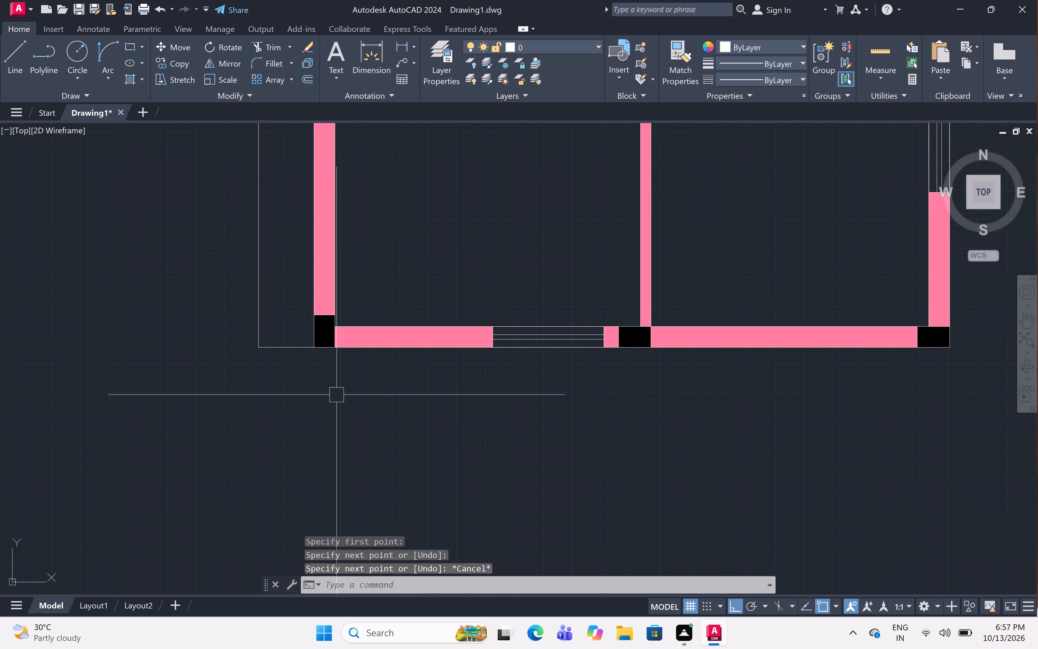
Draw a horizontal line from the right boundary line's lower end to the plan's lower-right outer corner.
{"action": "scroll", "coordinate": [334, 394], "scroll_direction": "down", "scroll_amount": 1}
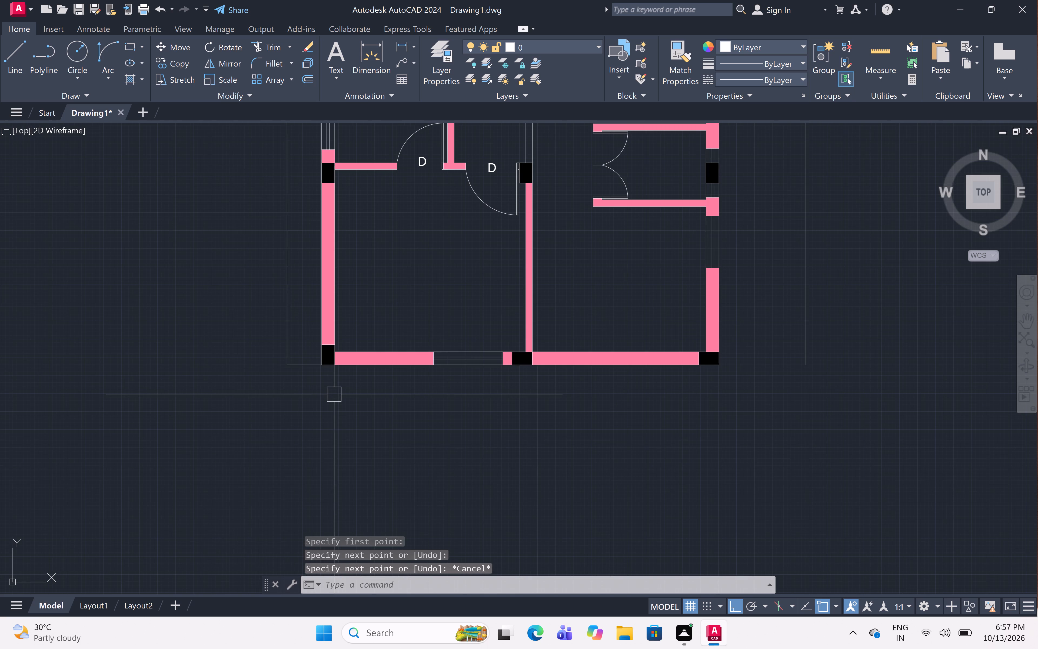
{"action": "middle_click_drag", "start_coordinate": [563, 416], "coordinate": [471, 446]}
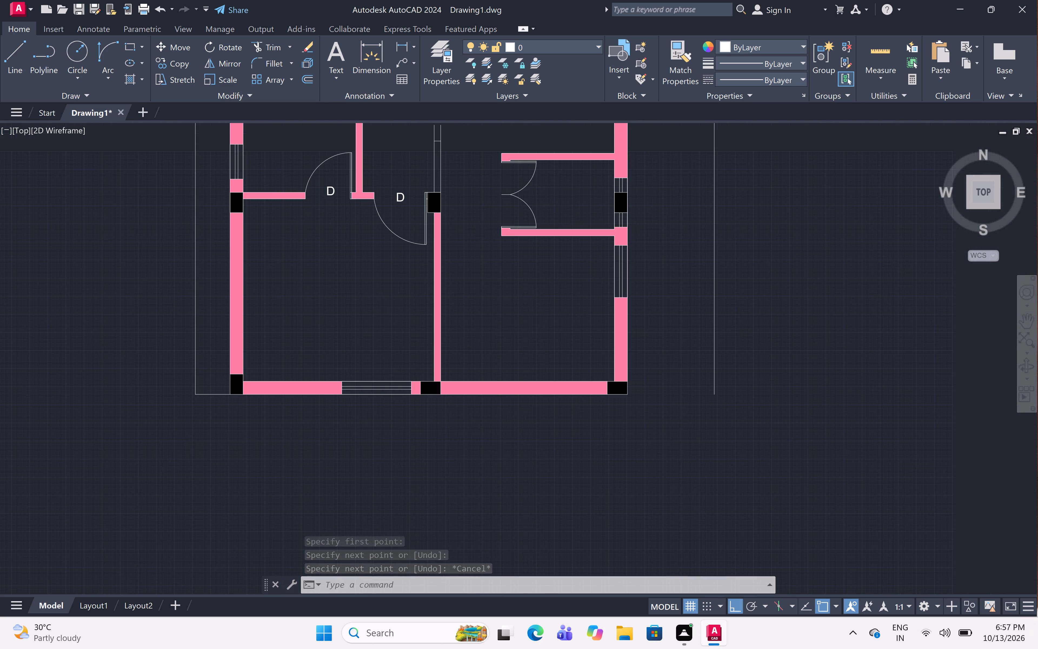
{"action": "scroll", "coordinate": [679, 402], "scroll_direction": "up", "scroll_amount": 2}
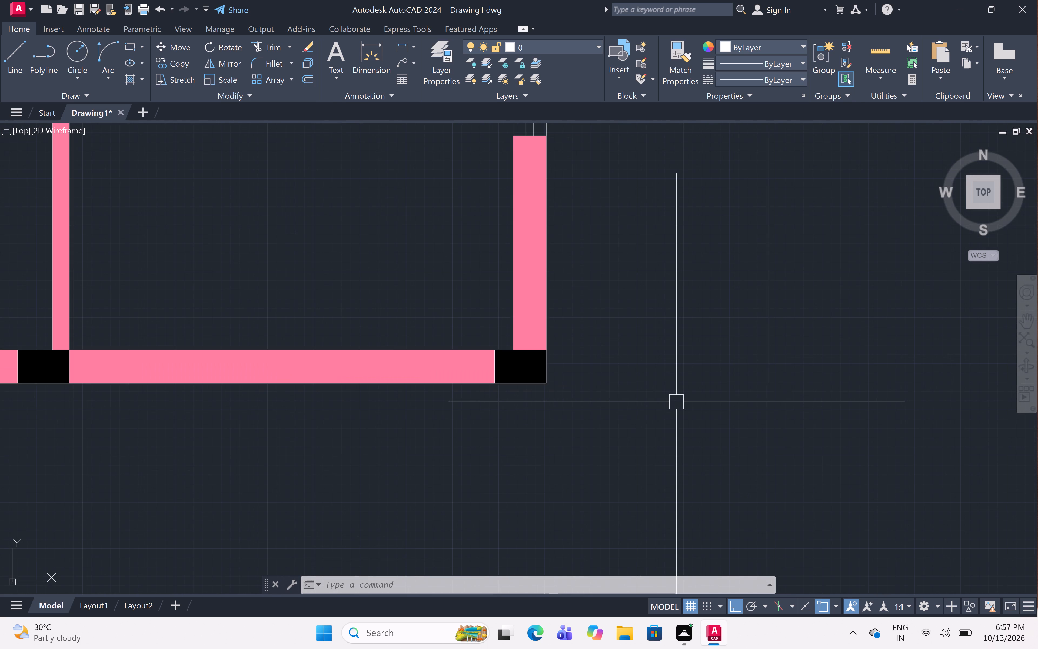
{"action": "type", "text": "l"}
{"action": "key", "text": "space"}
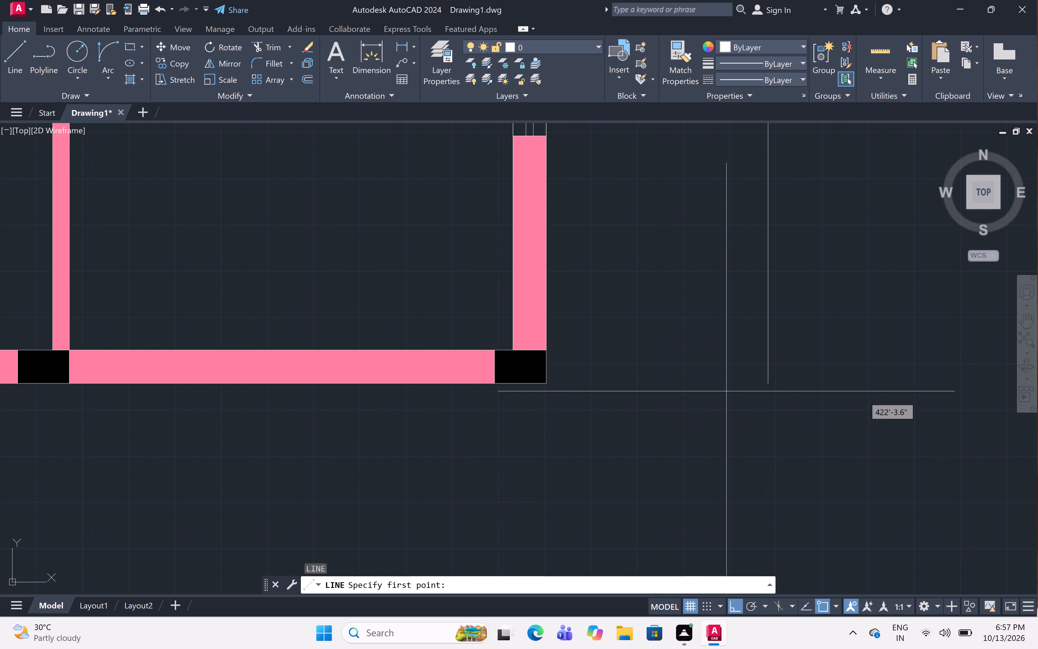
{"action": "left_click", "coordinate": [766, 384]}
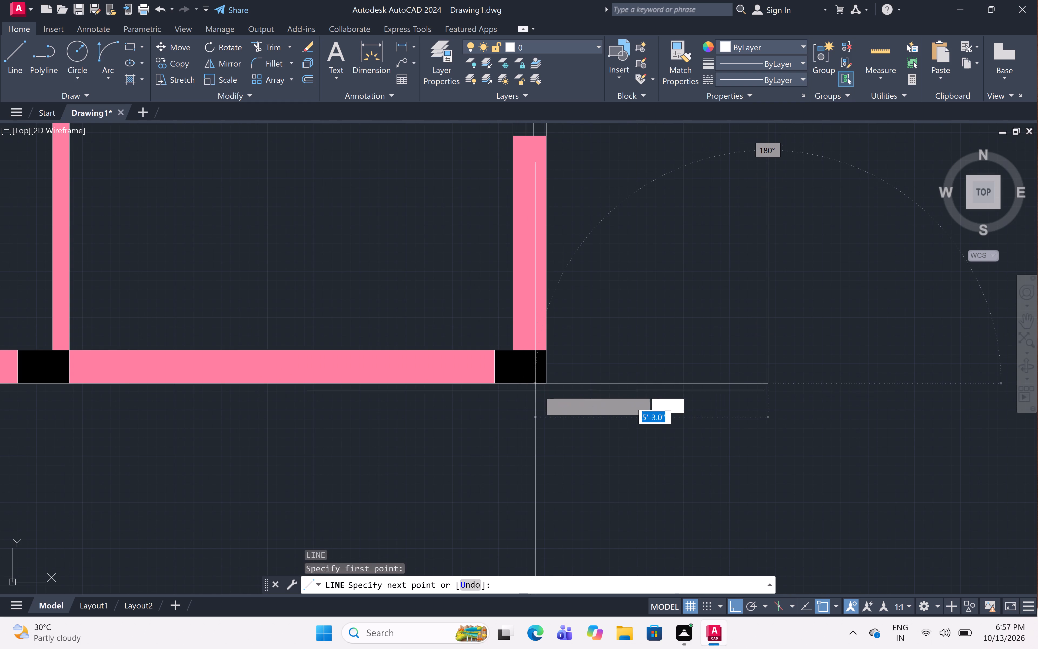
{"action": "left_click", "coordinate": [543, 382]}
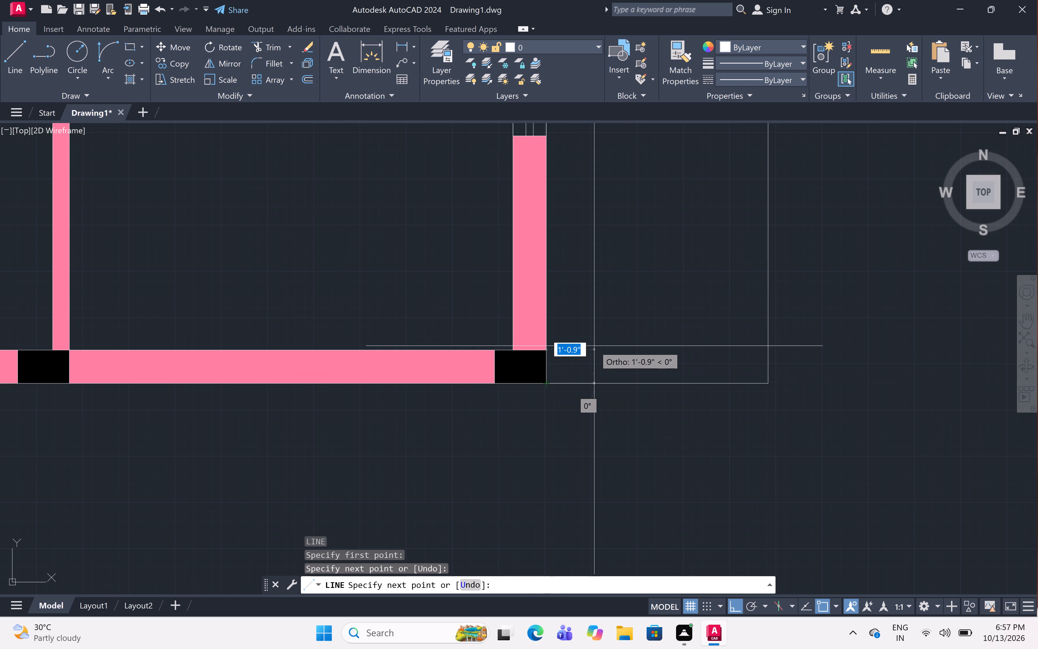
{"action": "key", "text": "Escape"}
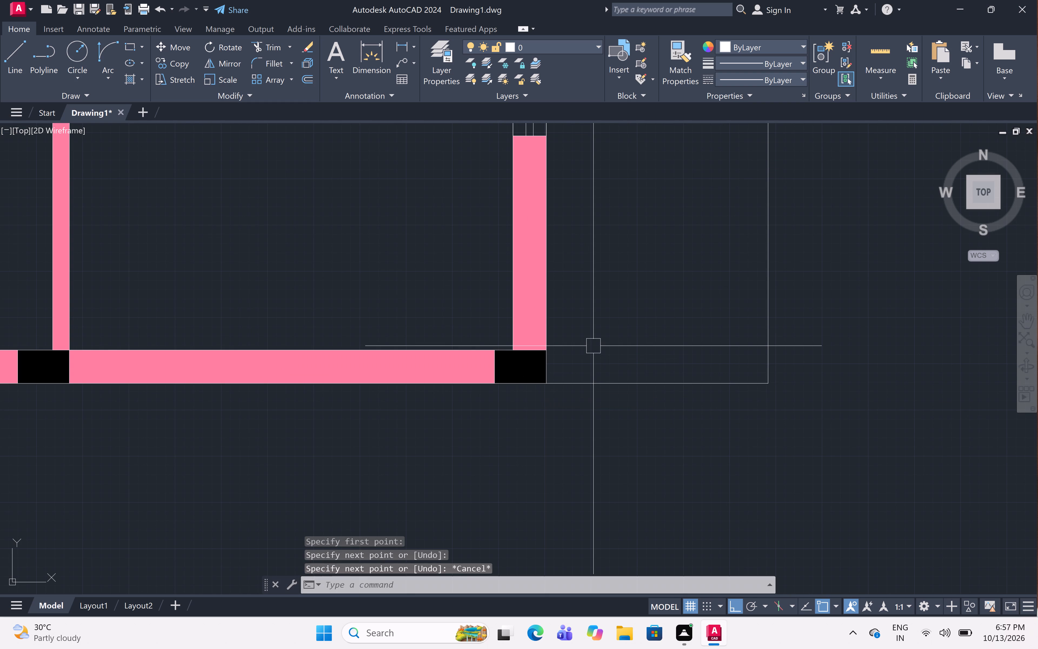
Examine the boundary around the whole floor plan, including its upper side and corners.
{"action": "scroll", "coordinate": [504, 288], "scroll_direction": "down", "scroll_amount": 3}
{"action": "middle_click_drag", "start_coordinate": [455, 263], "coordinate": [591, 455]}
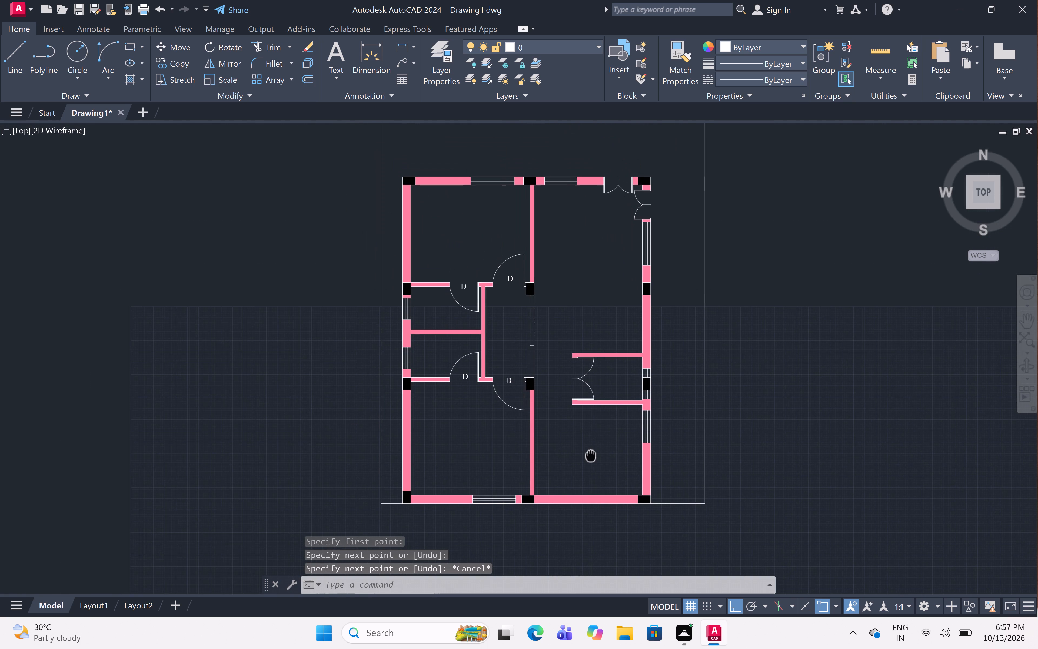
{"action": "middle_click_drag", "start_coordinate": [591, 455], "coordinate": [596, 467]}
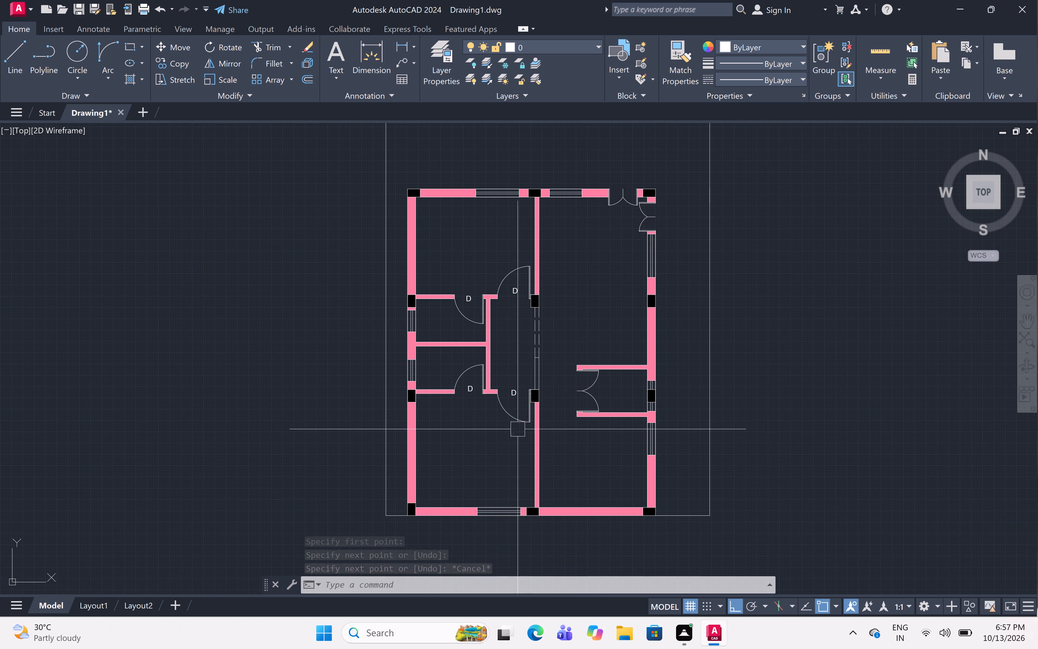
{"action": "middle_click_drag", "start_coordinate": [502, 431], "coordinate": [520, 455]}
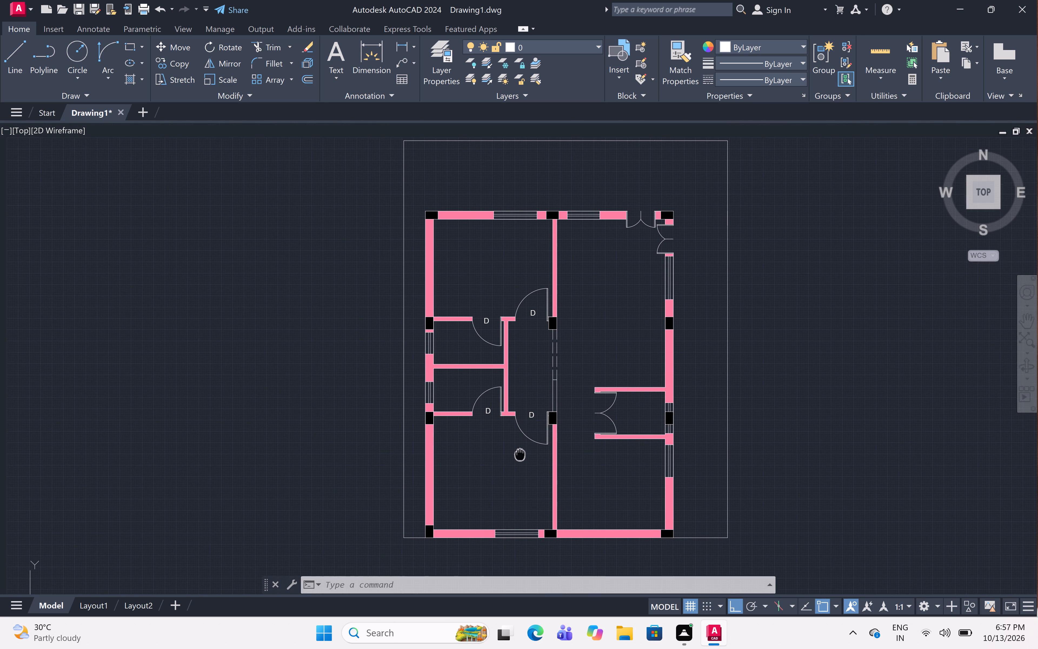
{"action": "middle_click_drag", "start_coordinate": [520, 455], "coordinate": [520, 462]}
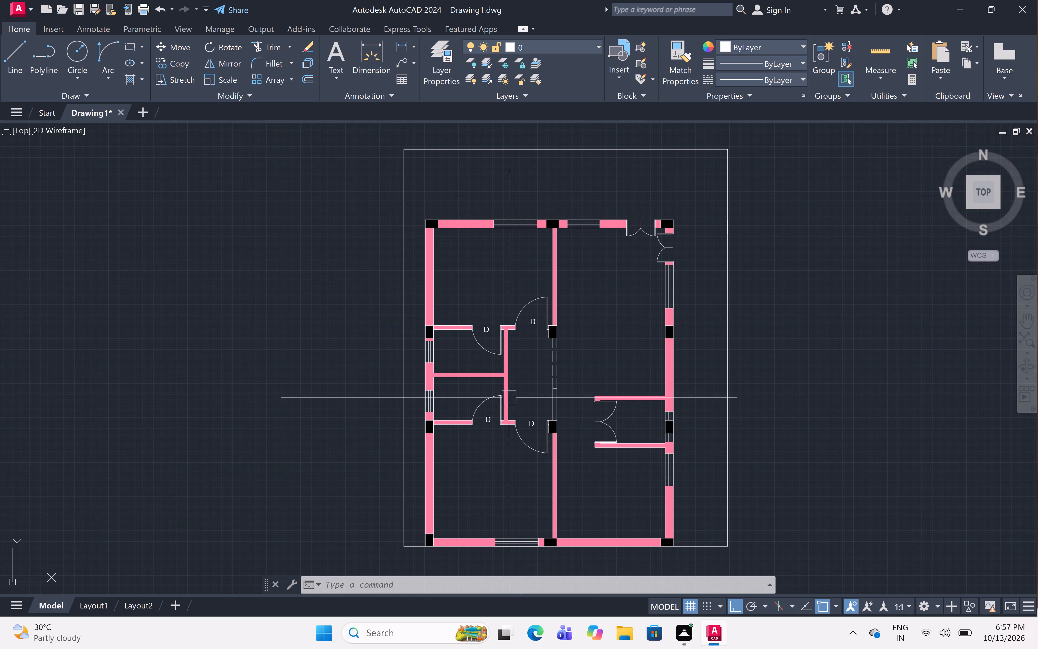
{"action": "scroll", "coordinate": [479, 299], "scroll_direction": "up", "scroll_amount": 1}
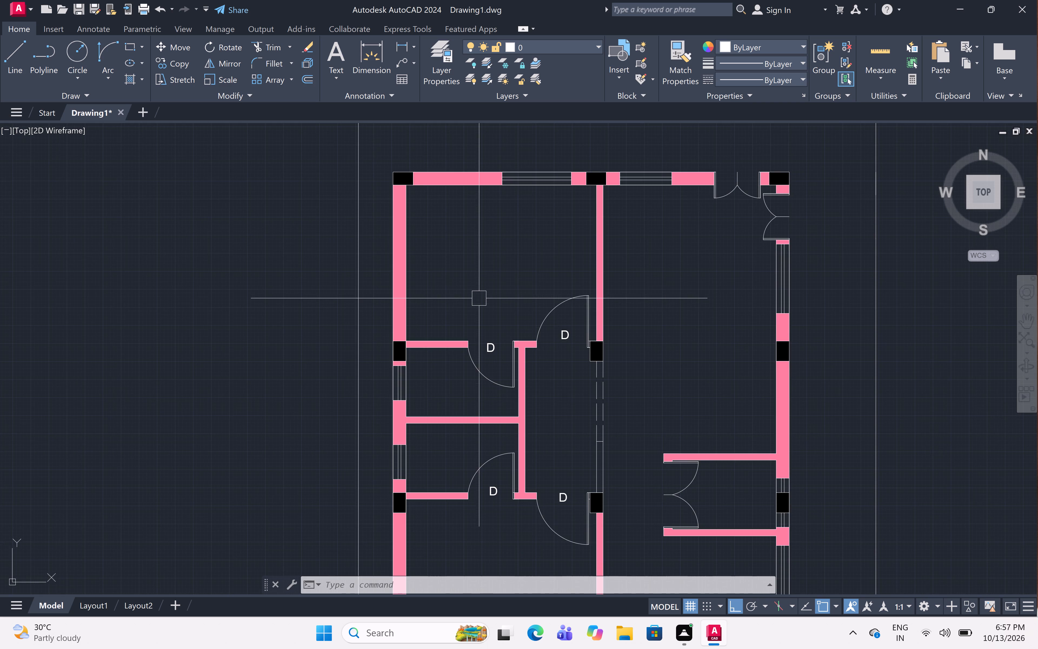
{"action": "middle_click_drag", "start_coordinate": [479, 298], "coordinate": [481, 342]}
{"action": "middle_click_drag", "start_coordinate": [470, 296], "coordinate": [470, 399]}
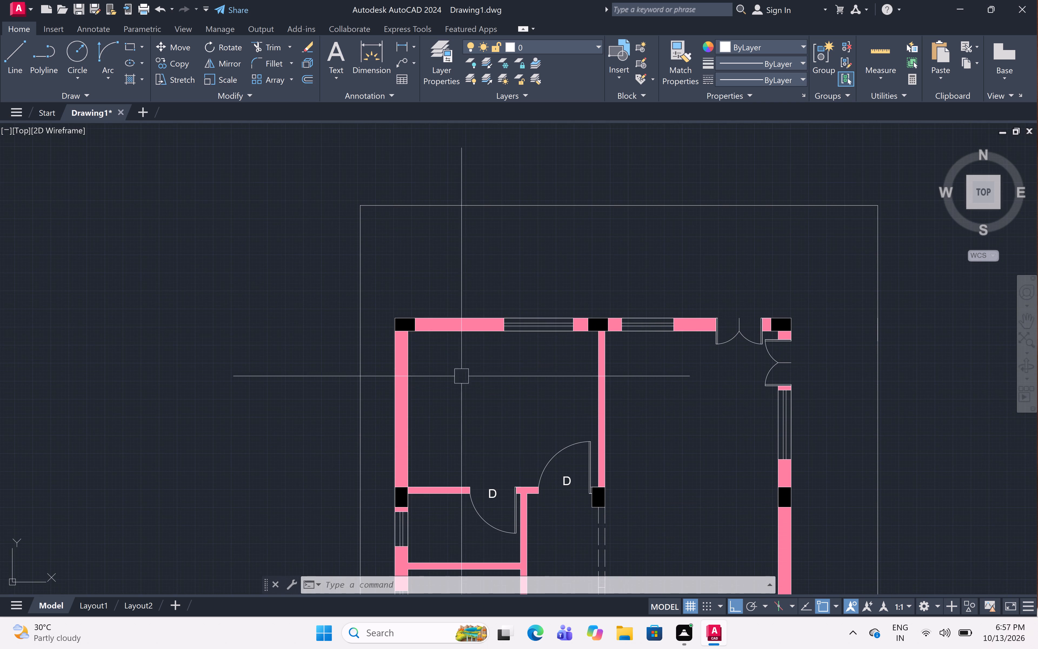
{"action": "scroll", "coordinate": [461, 368], "scroll_direction": "down", "scroll_amount": 1}
{"action": "middle_click_drag", "start_coordinate": [461, 367], "coordinate": [456, 370]}
{"action": "scroll", "coordinate": [456, 370], "scroll_direction": "up", "scroll_amount": 1}
{"action": "middle_click_drag", "start_coordinate": [456, 370], "coordinate": [412, 399]}
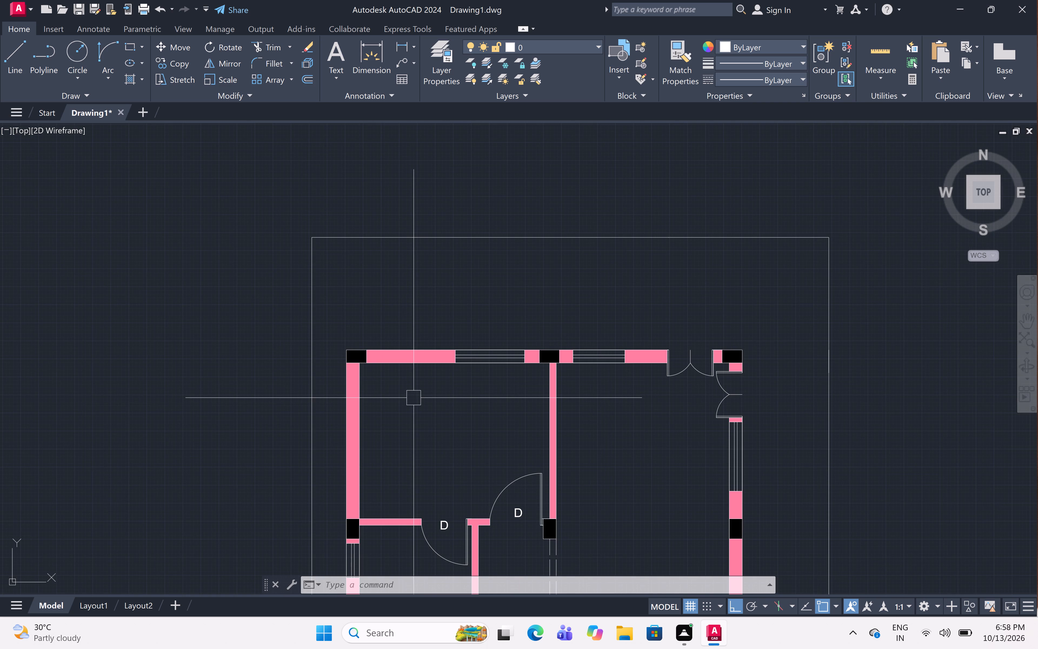
{"action": "scroll", "coordinate": [414, 394], "scroll_direction": "up", "scroll_amount": 1}
{"action": "middle_click_drag", "start_coordinate": [414, 394], "coordinate": [278, 409]}
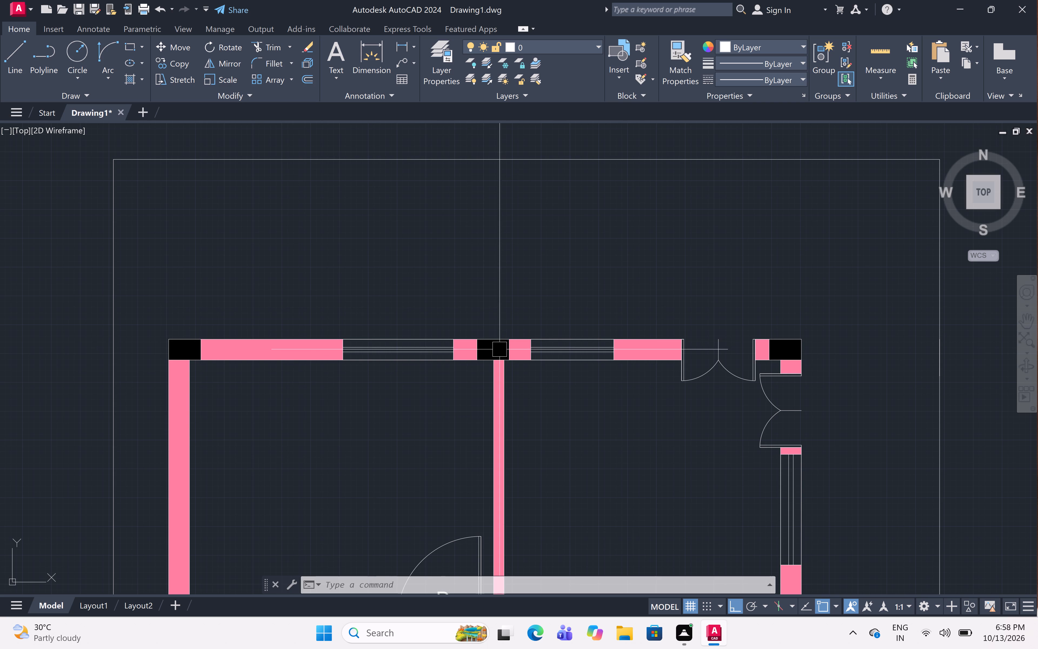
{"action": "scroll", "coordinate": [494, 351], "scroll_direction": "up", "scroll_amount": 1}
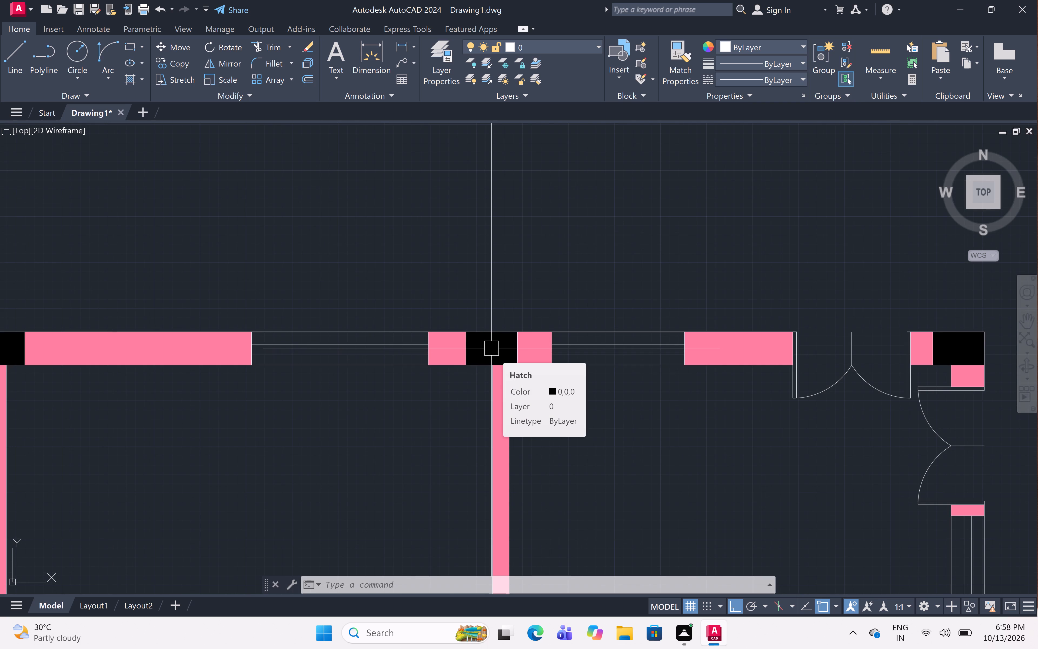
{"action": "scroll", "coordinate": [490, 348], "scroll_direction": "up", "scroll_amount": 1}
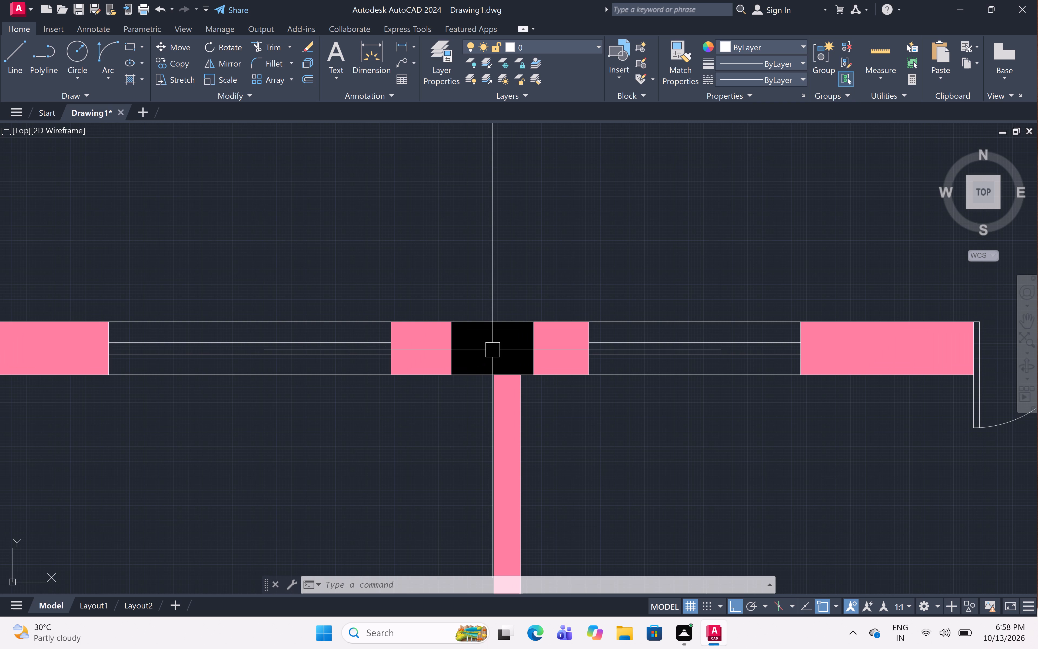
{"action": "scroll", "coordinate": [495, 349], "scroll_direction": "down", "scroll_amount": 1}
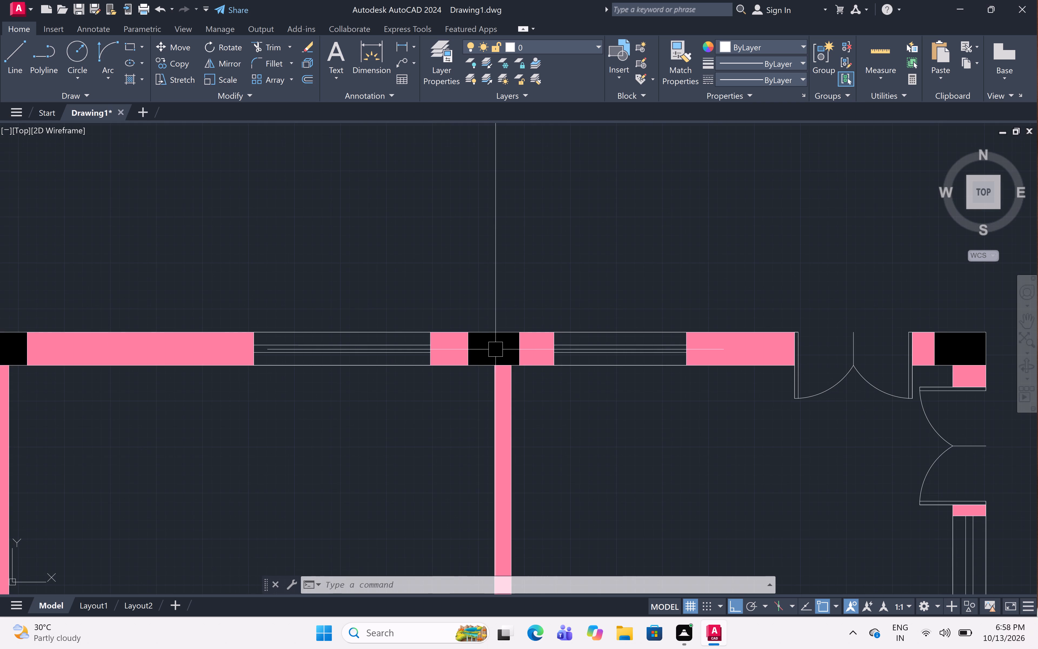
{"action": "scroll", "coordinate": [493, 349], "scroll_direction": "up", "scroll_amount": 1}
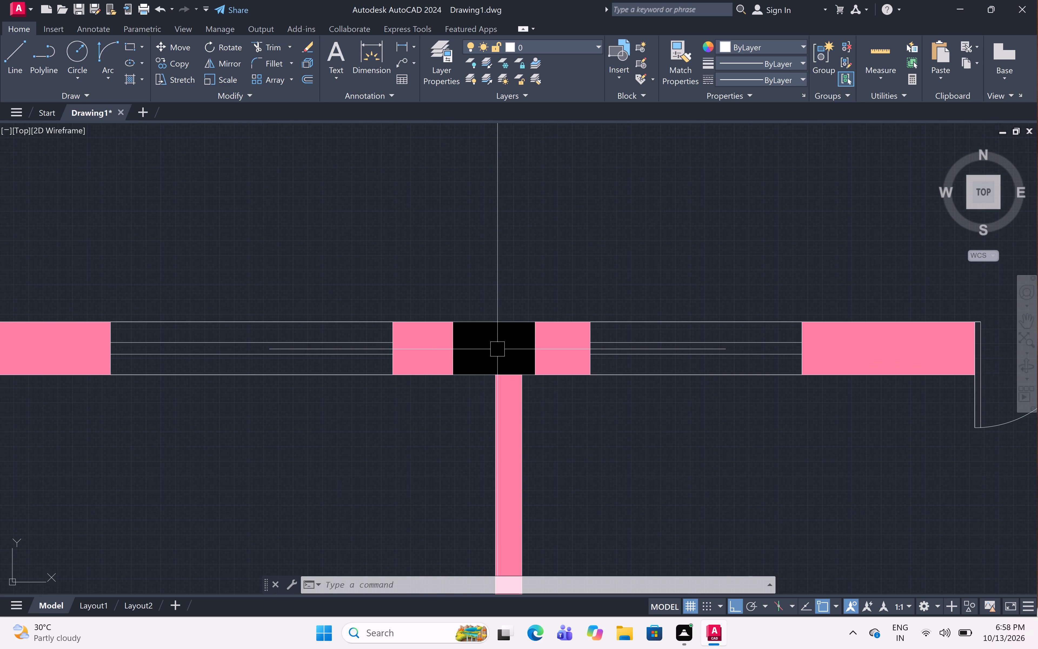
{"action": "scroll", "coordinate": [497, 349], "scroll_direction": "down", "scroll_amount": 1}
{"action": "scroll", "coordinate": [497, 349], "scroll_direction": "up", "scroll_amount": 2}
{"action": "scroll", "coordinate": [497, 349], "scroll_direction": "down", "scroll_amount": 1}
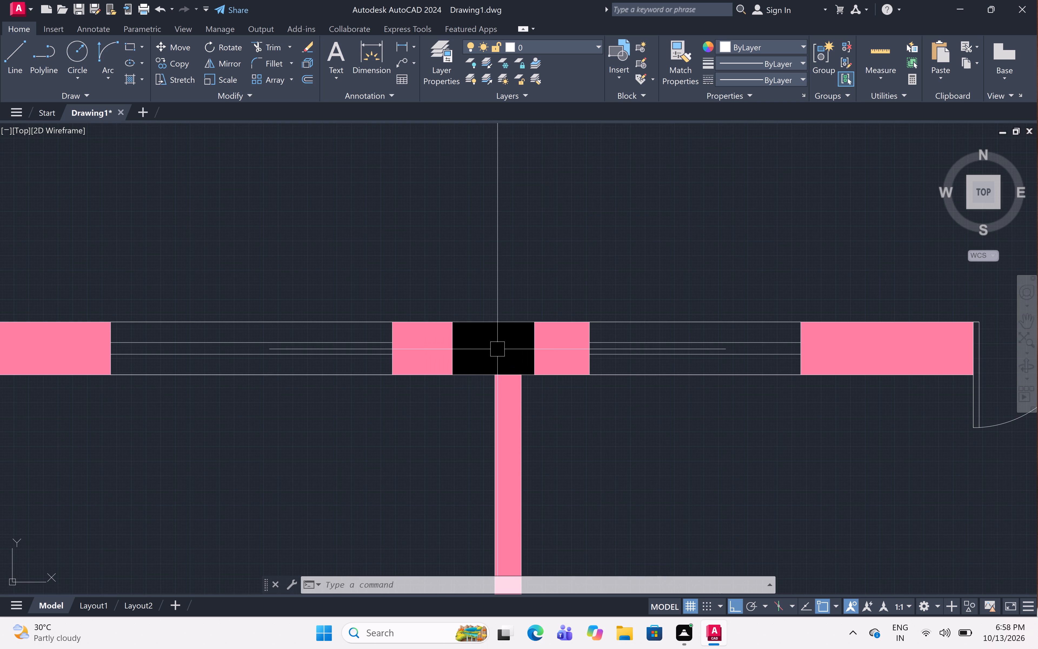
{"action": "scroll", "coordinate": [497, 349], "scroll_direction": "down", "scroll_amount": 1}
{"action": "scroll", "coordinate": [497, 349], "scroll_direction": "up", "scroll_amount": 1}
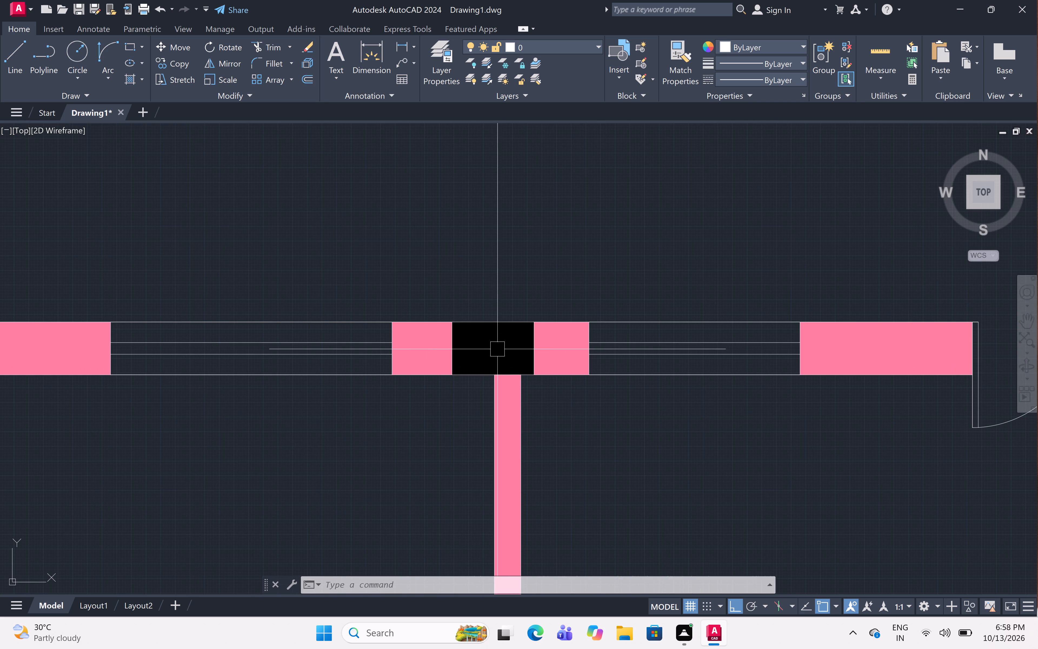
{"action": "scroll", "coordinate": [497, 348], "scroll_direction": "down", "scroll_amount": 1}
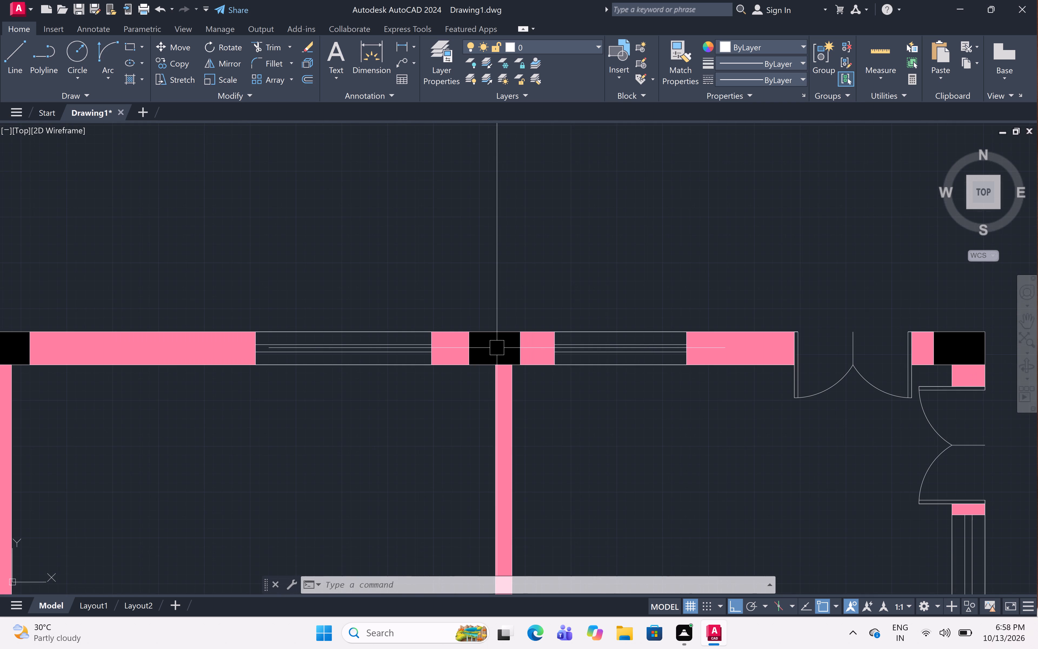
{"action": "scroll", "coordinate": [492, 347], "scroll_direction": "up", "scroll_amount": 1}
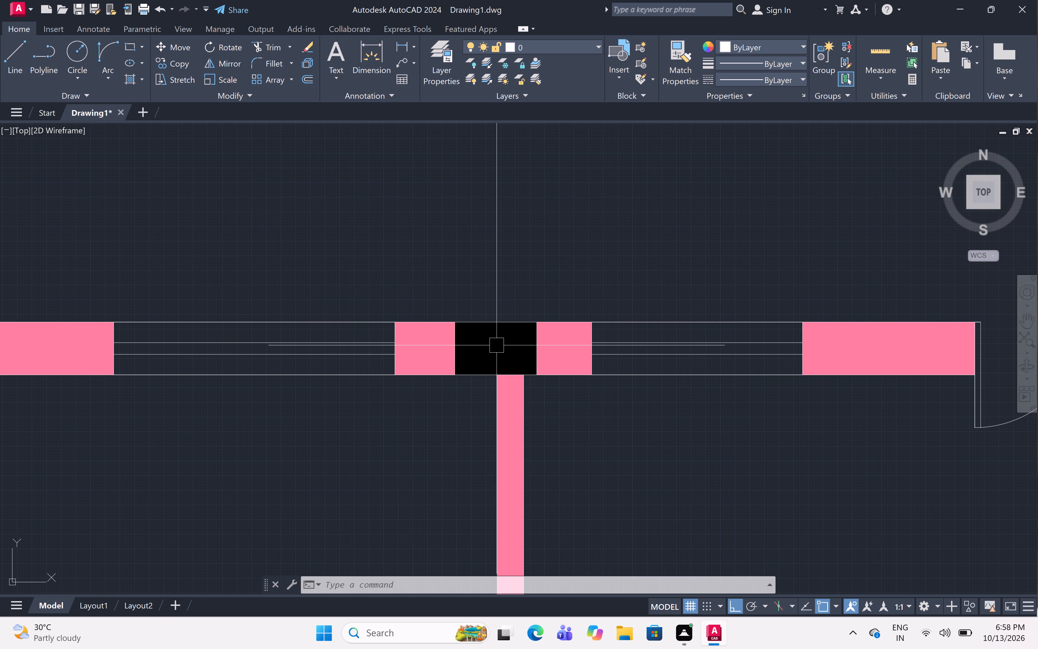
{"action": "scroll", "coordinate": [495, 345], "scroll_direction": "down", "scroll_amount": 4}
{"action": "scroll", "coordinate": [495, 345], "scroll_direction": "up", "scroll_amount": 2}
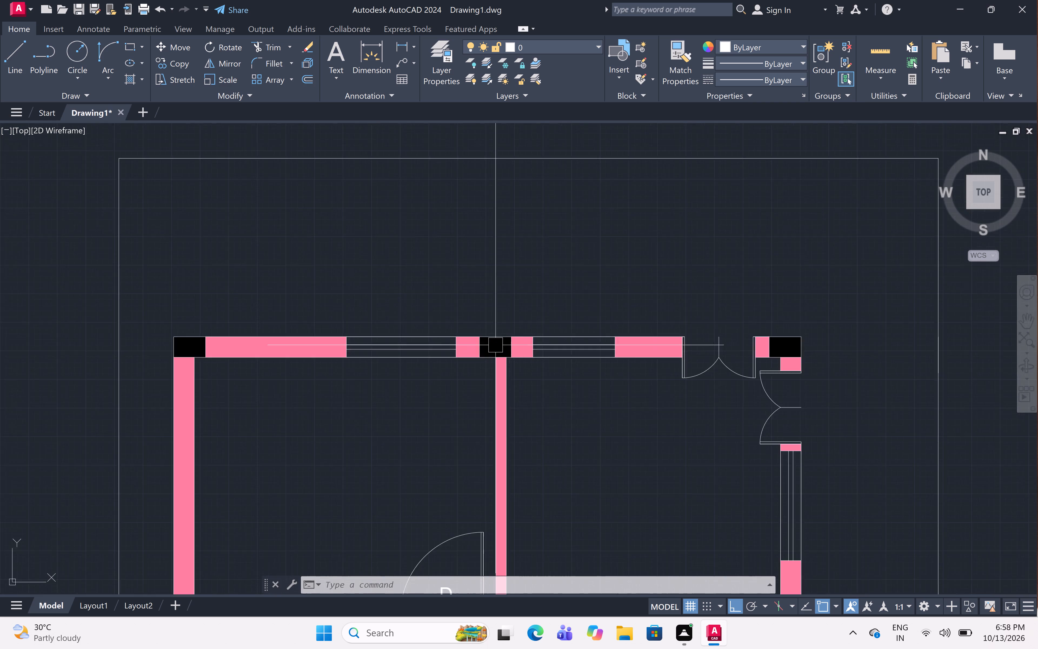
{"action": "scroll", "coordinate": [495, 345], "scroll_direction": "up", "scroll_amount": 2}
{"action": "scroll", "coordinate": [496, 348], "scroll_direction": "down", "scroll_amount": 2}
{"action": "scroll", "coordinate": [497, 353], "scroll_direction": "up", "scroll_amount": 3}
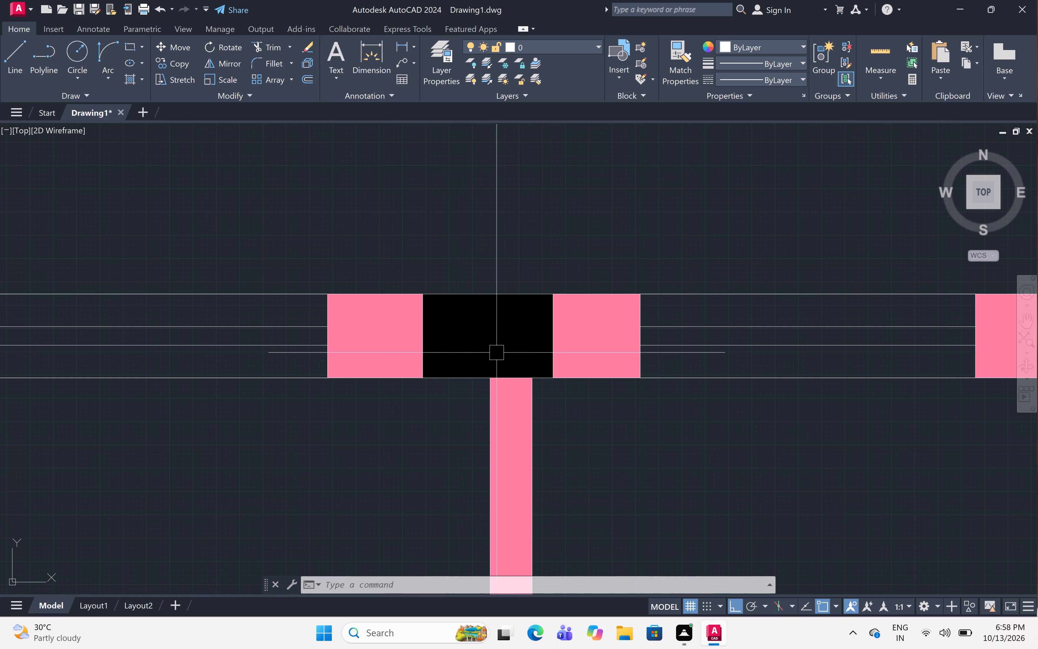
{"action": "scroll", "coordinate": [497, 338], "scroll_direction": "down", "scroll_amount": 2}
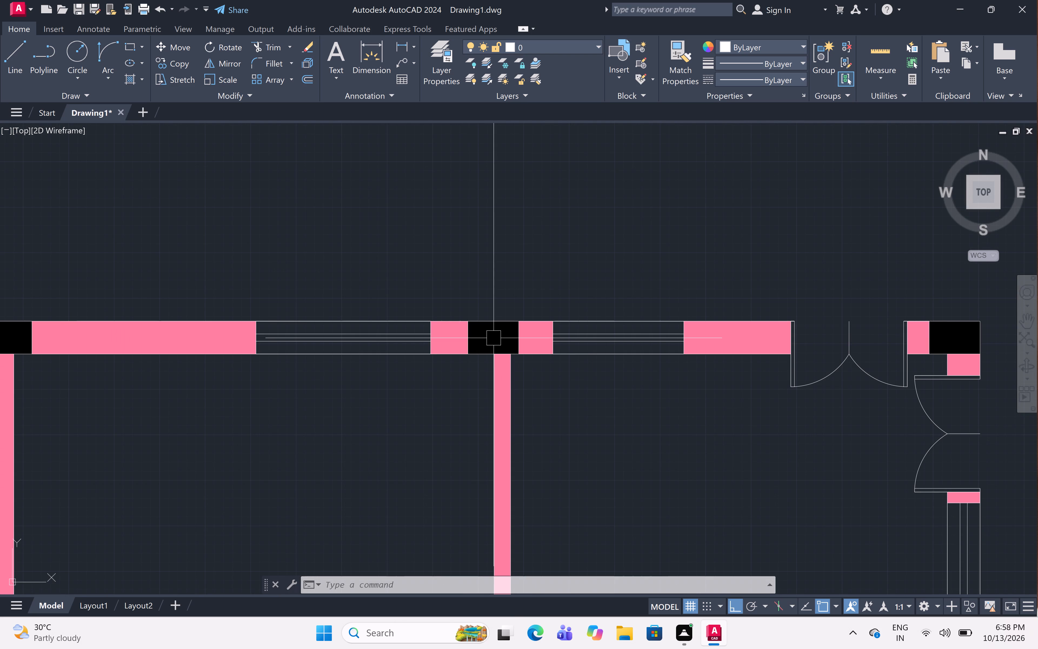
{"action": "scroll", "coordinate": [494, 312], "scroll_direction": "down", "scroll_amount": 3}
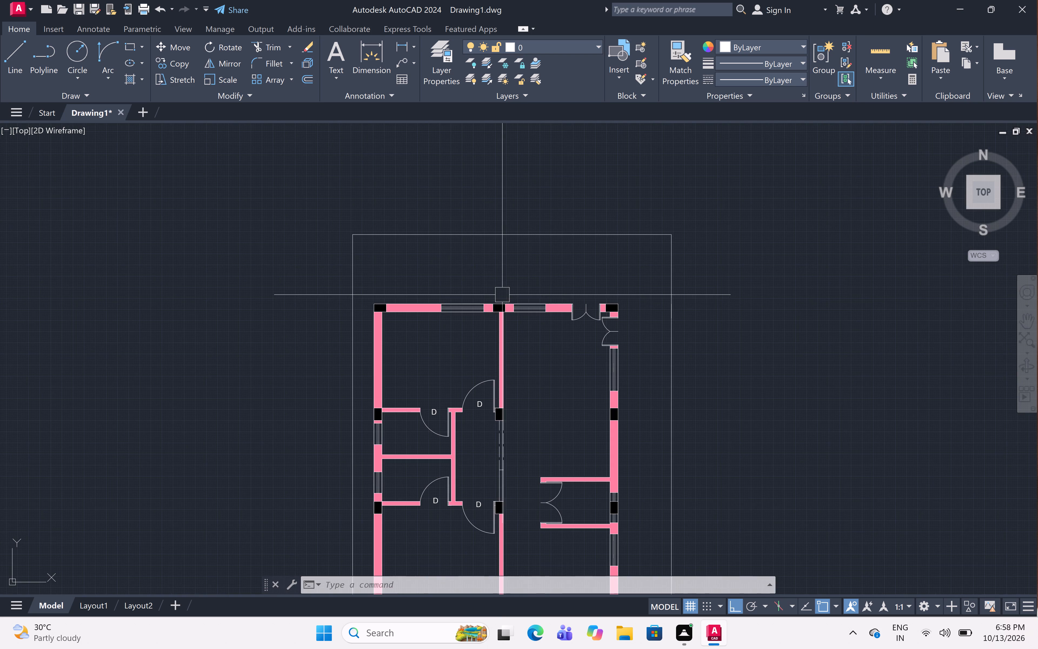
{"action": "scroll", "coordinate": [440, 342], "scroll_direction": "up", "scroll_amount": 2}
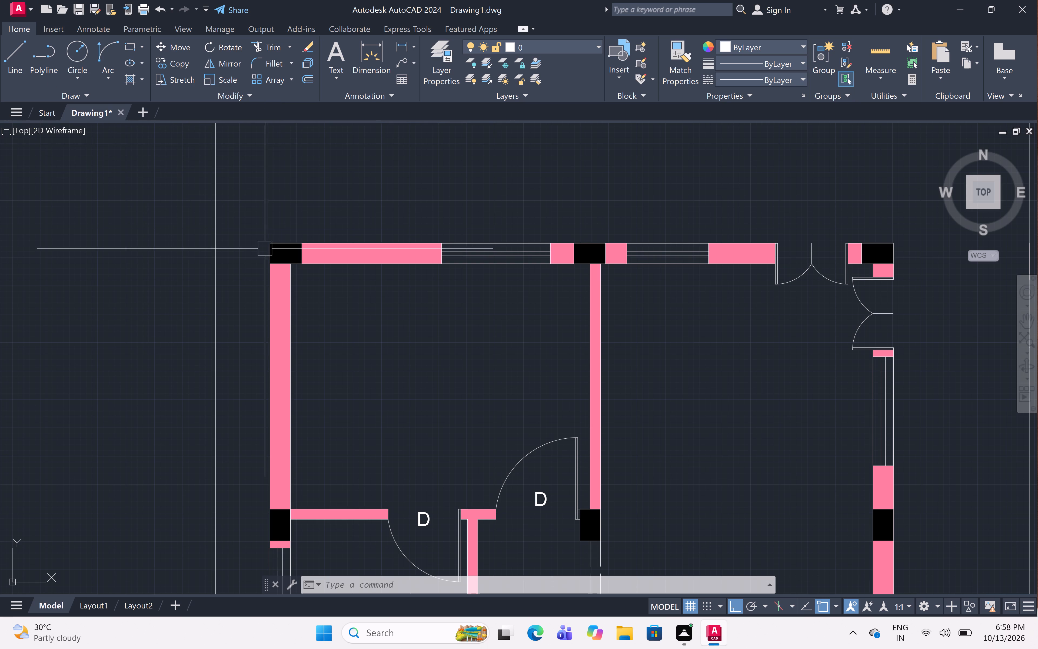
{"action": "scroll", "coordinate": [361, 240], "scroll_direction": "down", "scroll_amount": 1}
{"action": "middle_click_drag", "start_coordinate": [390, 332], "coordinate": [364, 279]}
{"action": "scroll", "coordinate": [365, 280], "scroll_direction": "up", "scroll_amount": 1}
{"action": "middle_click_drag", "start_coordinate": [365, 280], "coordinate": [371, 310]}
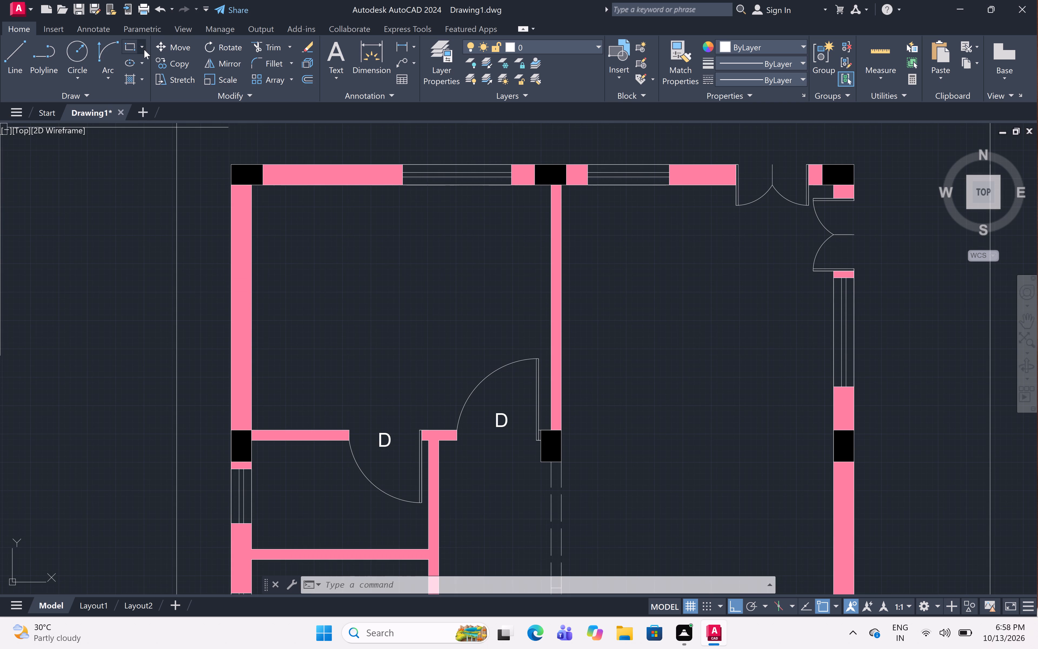
Open the recent drawing 13-9-26 floor plan (3).dwg.
{"action": "left_click", "coordinate": [18, 4]}
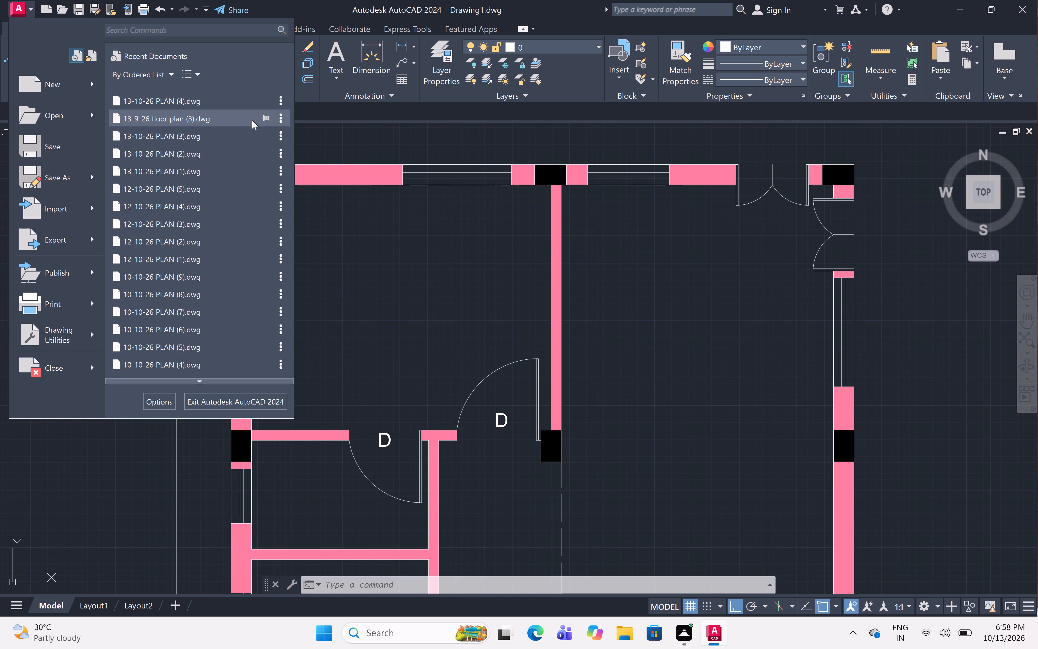
{"action": "left_click", "coordinate": [240, 115]}
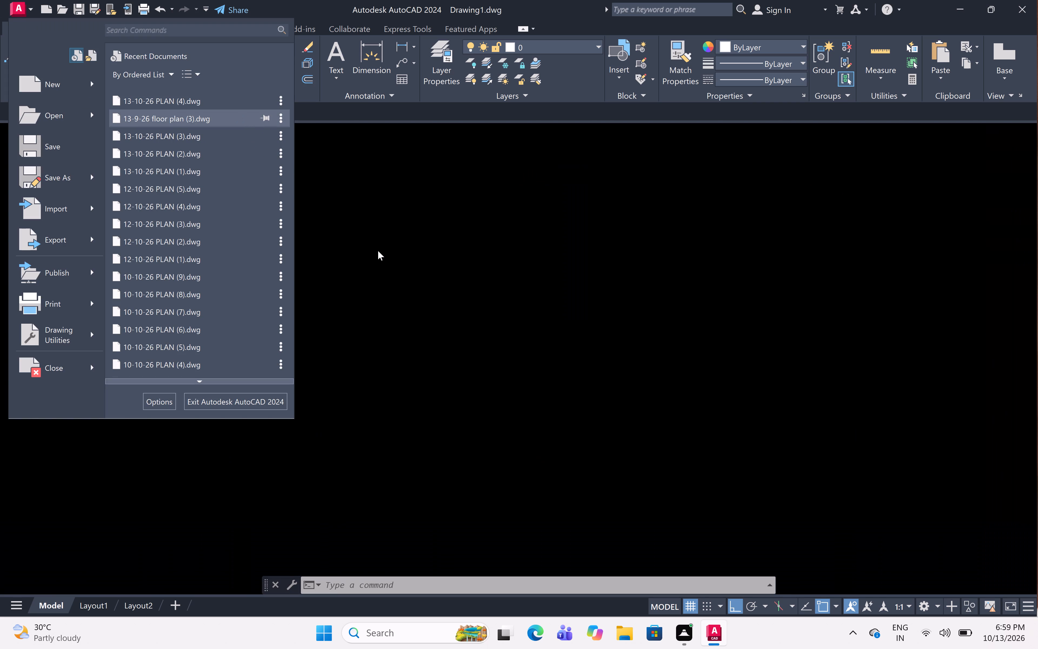
Copy all the loose furniture and fixture symbols beside the floor plan in 13-9-26 floor plan (3) to the clipboard.
{"action": "scroll", "coordinate": [407, 269], "scroll_direction": "down", "scroll_amount": 6}
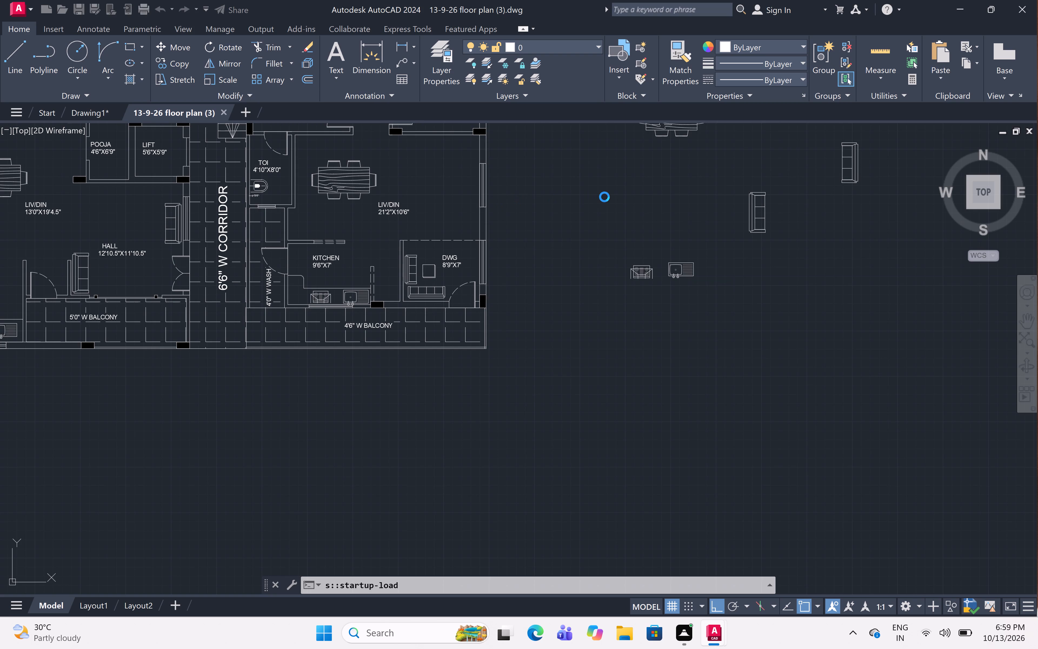
{"action": "middle_click_drag", "start_coordinate": [604, 197], "coordinate": [498, 379]}
{"action": "scroll", "coordinate": [466, 321], "scroll_direction": "down", "scroll_amount": 1}
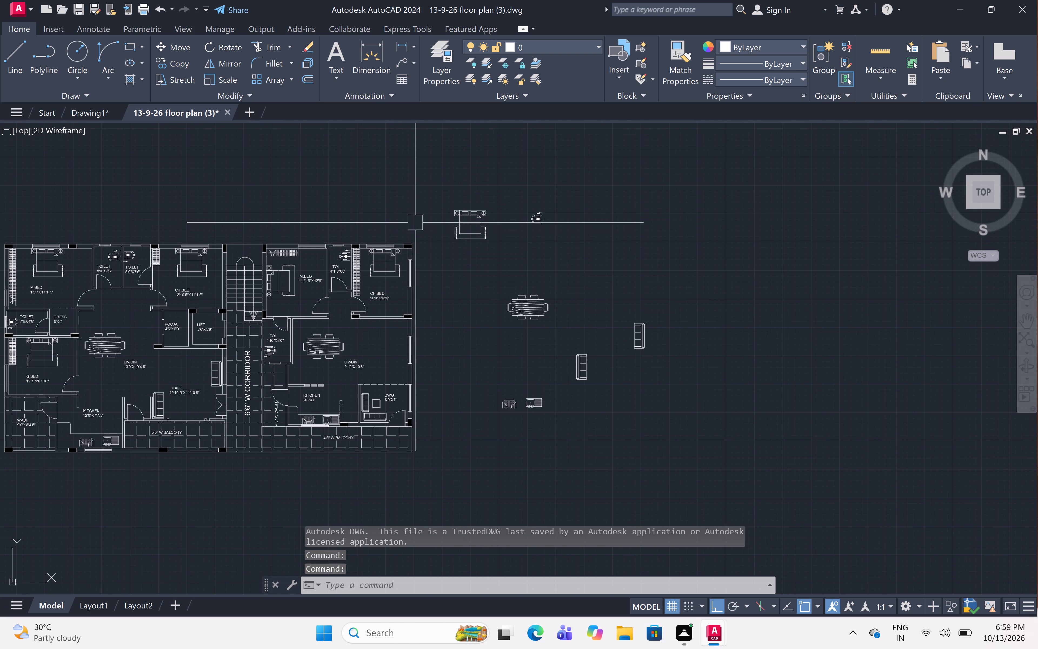
{"action": "left_click", "coordinate": [431, 170]}
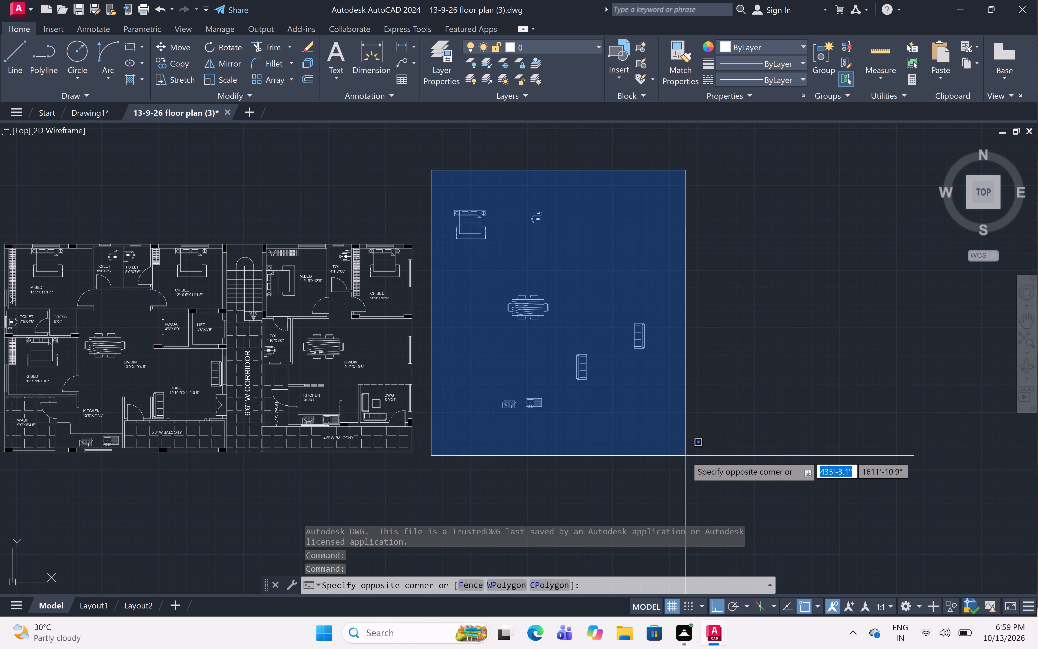
{"action": "left_click", "coordinate": [686, 456]}
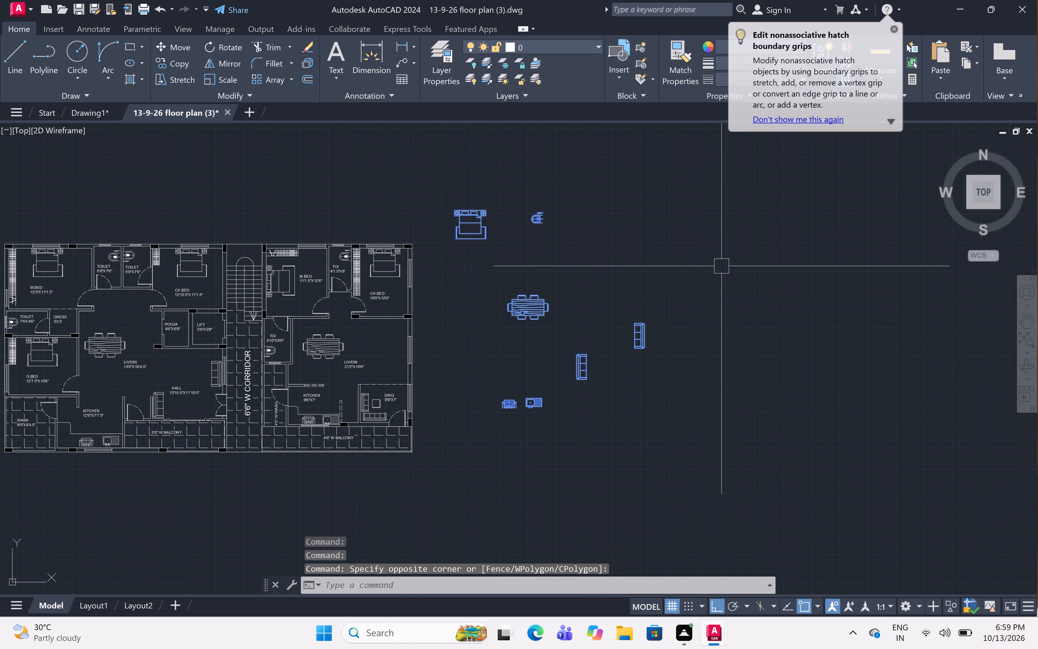
{"action": "key", "text": "ctrl+c"}
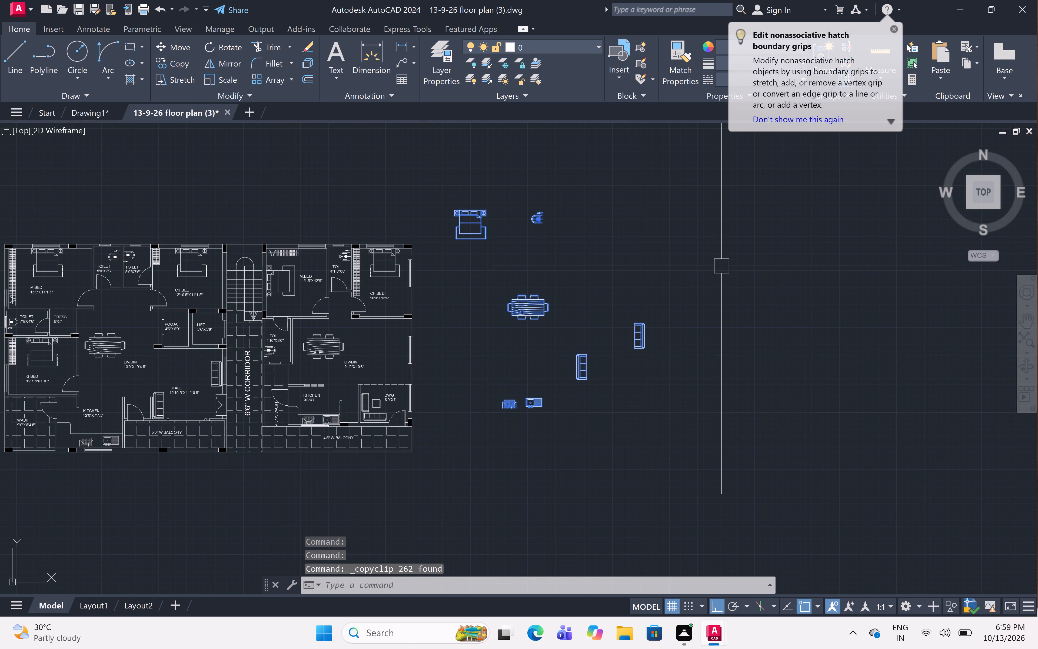
Switch to Drawing1 and paste the copied furniture and fixture symbols just outside the right boundary line of the house plan.
{"action": "left_click", "coordinate": [92, 113]}
{"action": "scroll", "coordinate": [450, 259], "scroll_direction": "down", "scroll_amount": 4}
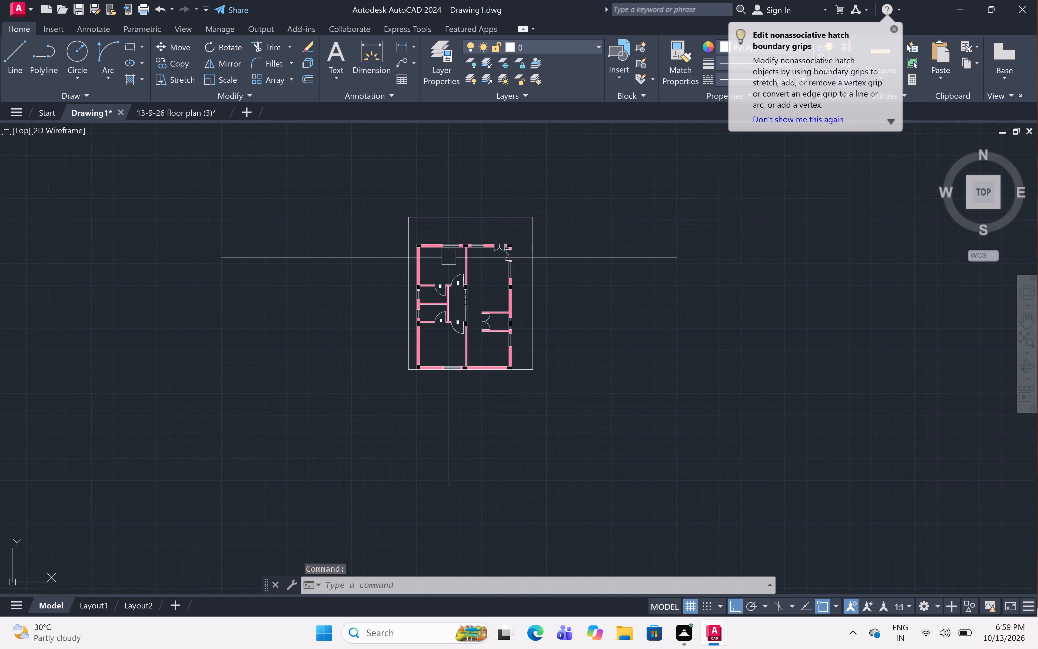
{"action": "scroll", "coordinate": [526, 314], "scroll_direction": "up", "scroll_amount": 1}
{"action": "middle_click_drag", "start_coordinate": [638, 286], "coordinate": [622, 314]}
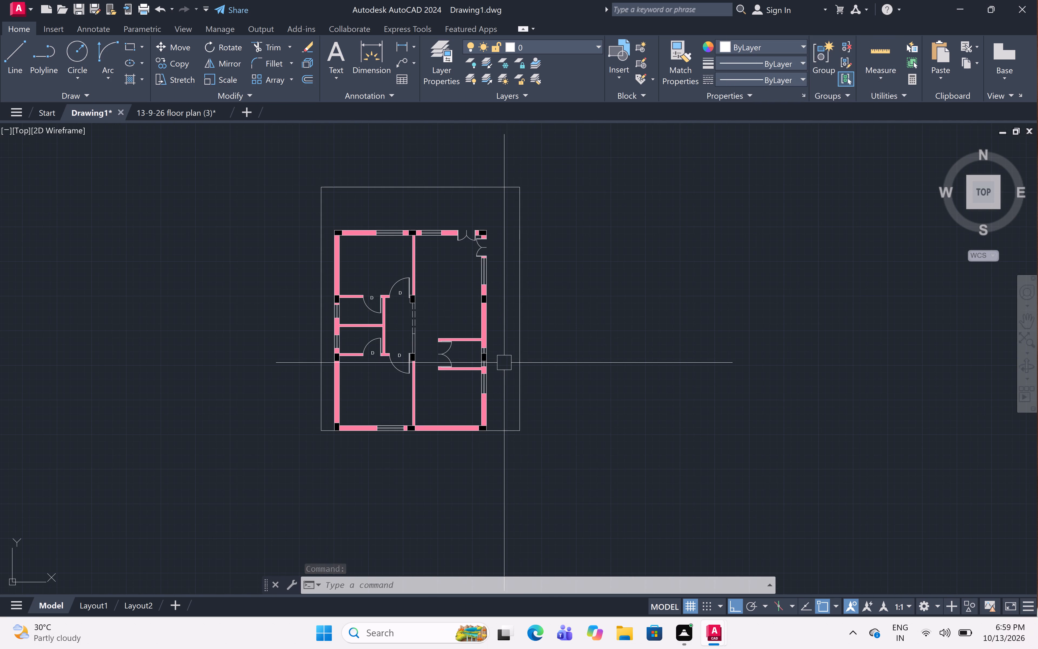
{"action": "key", "text": "ctrl+v"}
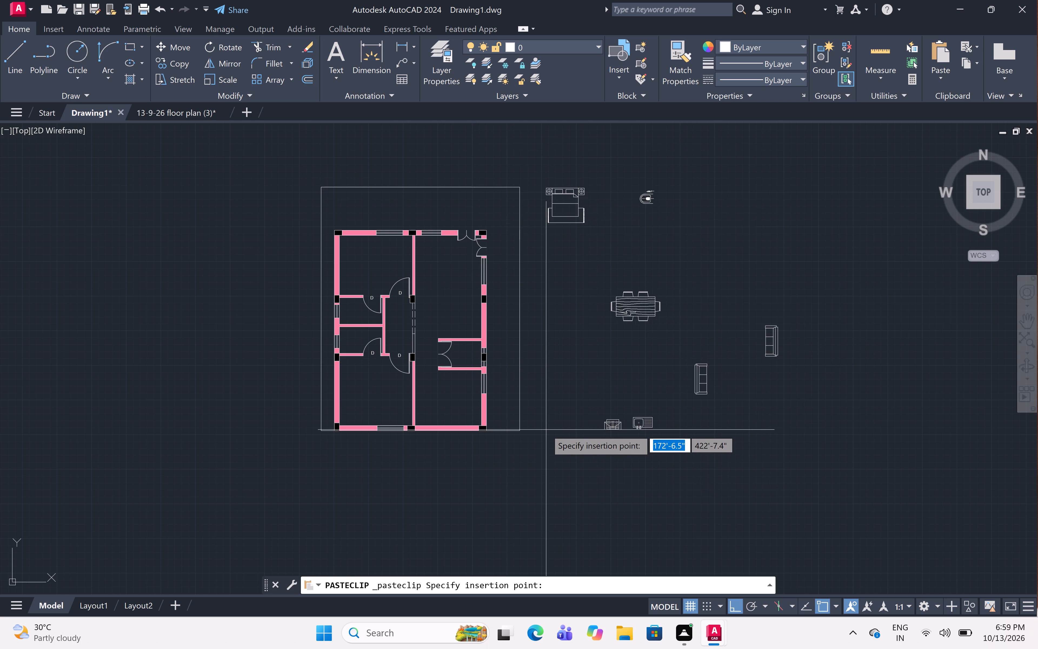
{"action": "left_click", "coordinate": [537, 430]}
Draw a vertical line about 6'-6" long from the plan's upper-left outer wall corner up to the upper boundary line.
{"action": "middle_click_drag", "start_coordinate": [528, 330], "coordinate": [530, 348]}
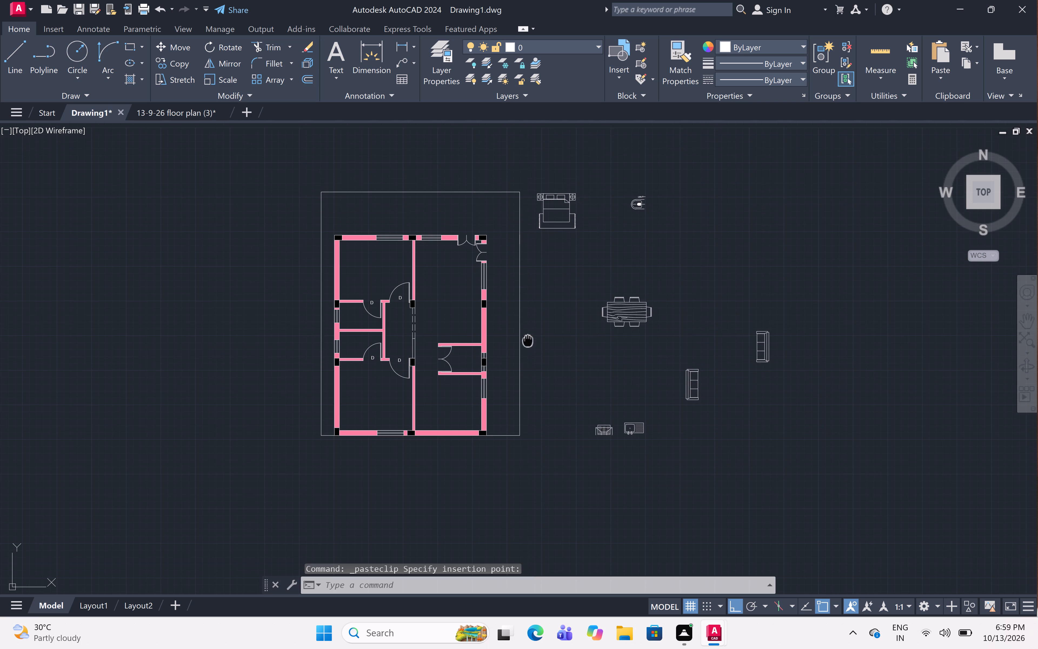
{"action": "middle_click_drag", "start_coordinate": [530, 348], "coordinate": [530, 350]}
{"action": "scroll", "coordinate": [443, 227], "scroll_direction": "up", "scroll_amount": 2}
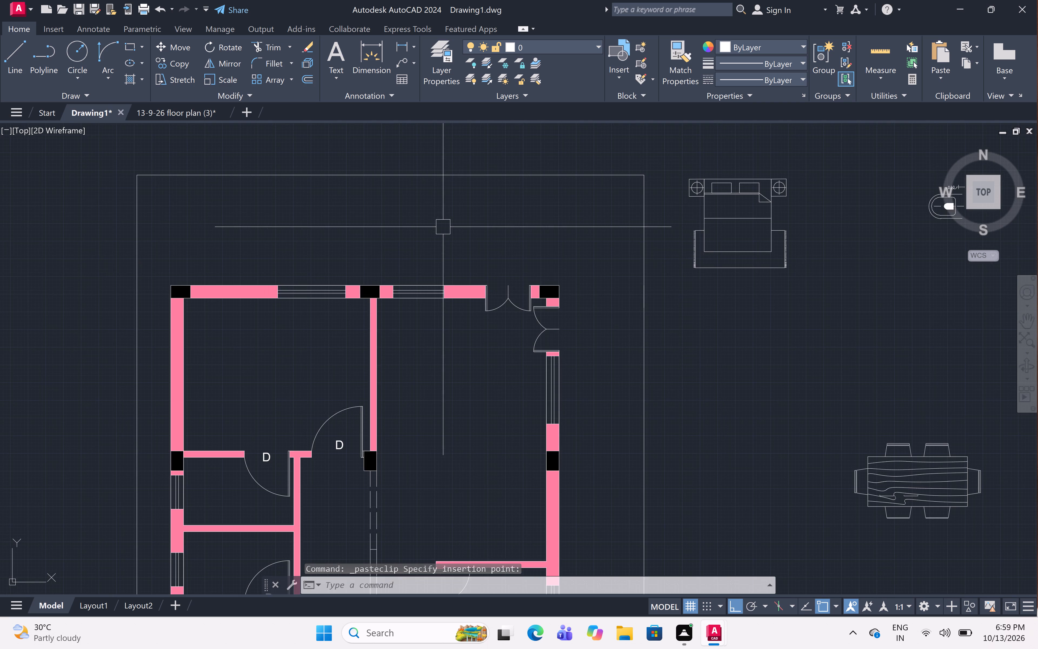
{"action": "middle_click_drag", "start_coordinate": [443, 226], "coordinate": [469, 247]}
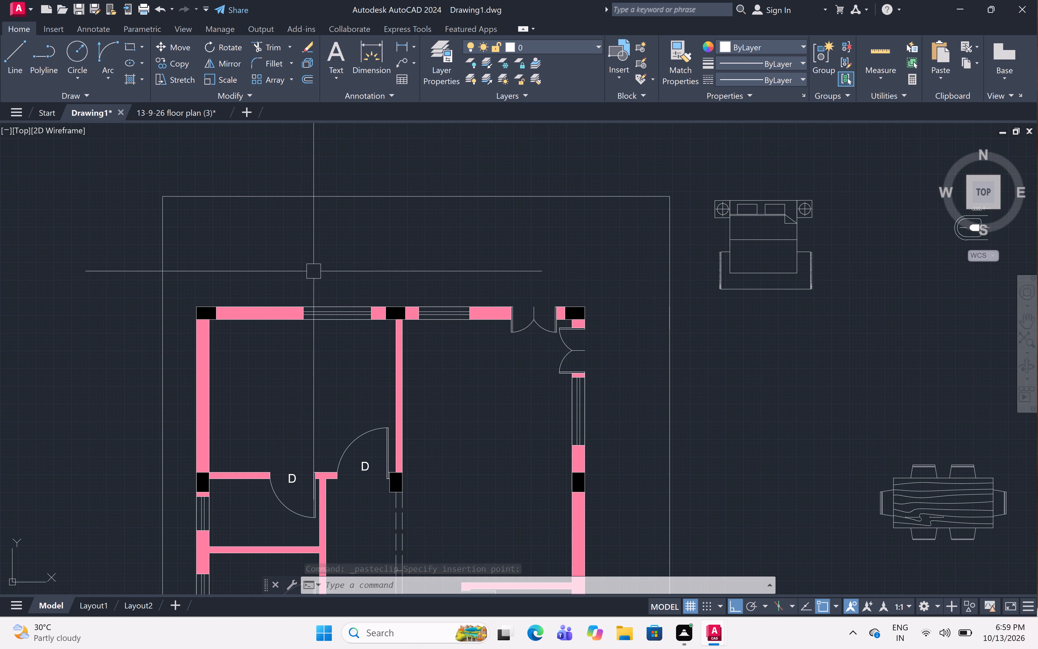
{"action": "middle_click_drag", "start_coordinate": [178, 267], "coordinate": [235, 352]}
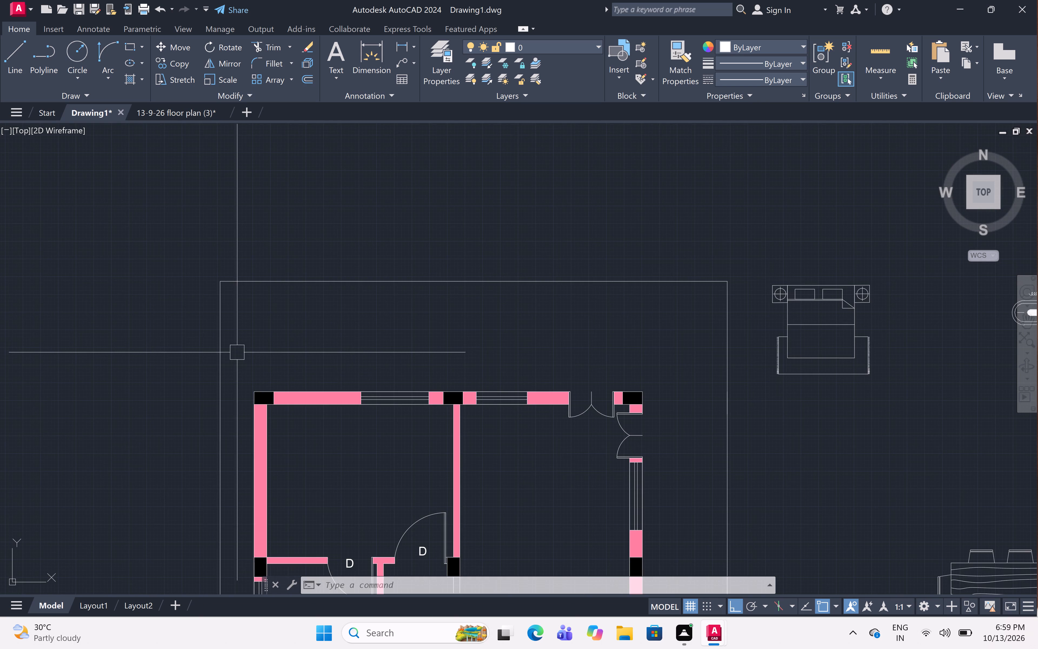
{"action": "scroll", "coordinate": [255, 374], "scroll_direction": "up", "scroll_amount": 1}
{"action": "type", "text": "l"}
{"action": "key", "text": "space"}
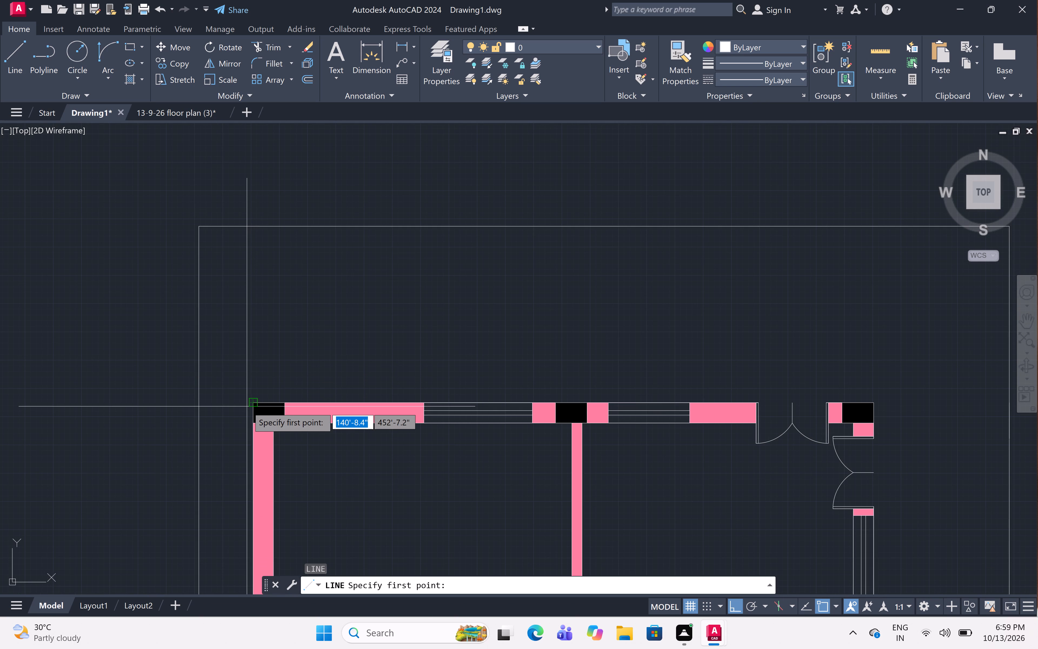
{"action": "left_click", "coordinate": [251, 401]}
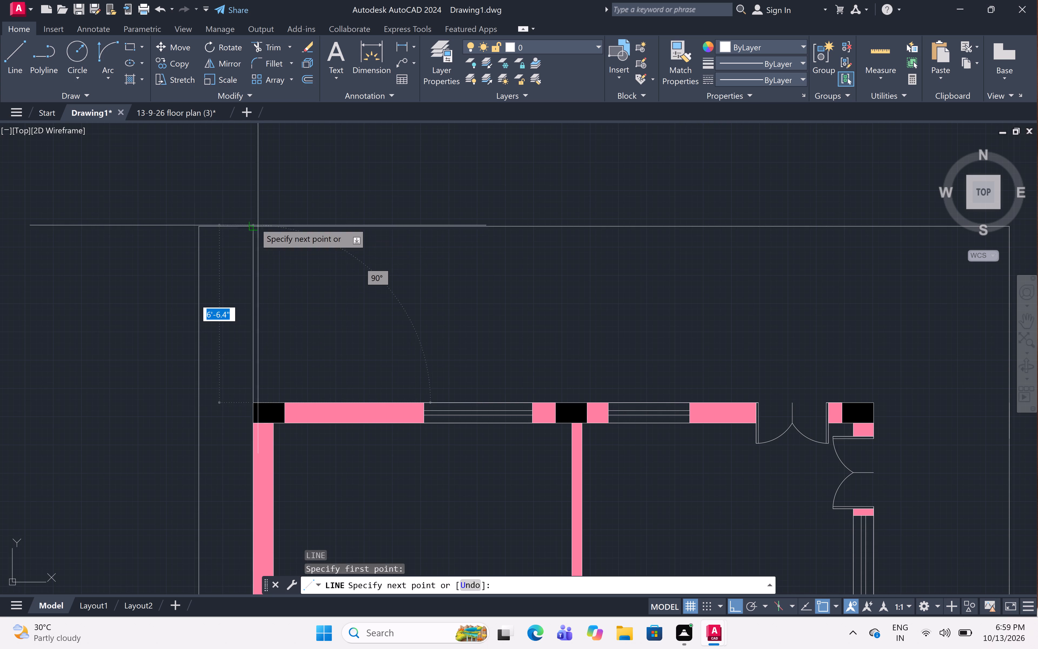
{"action": "left_click", "coordinate": [252, 225]}
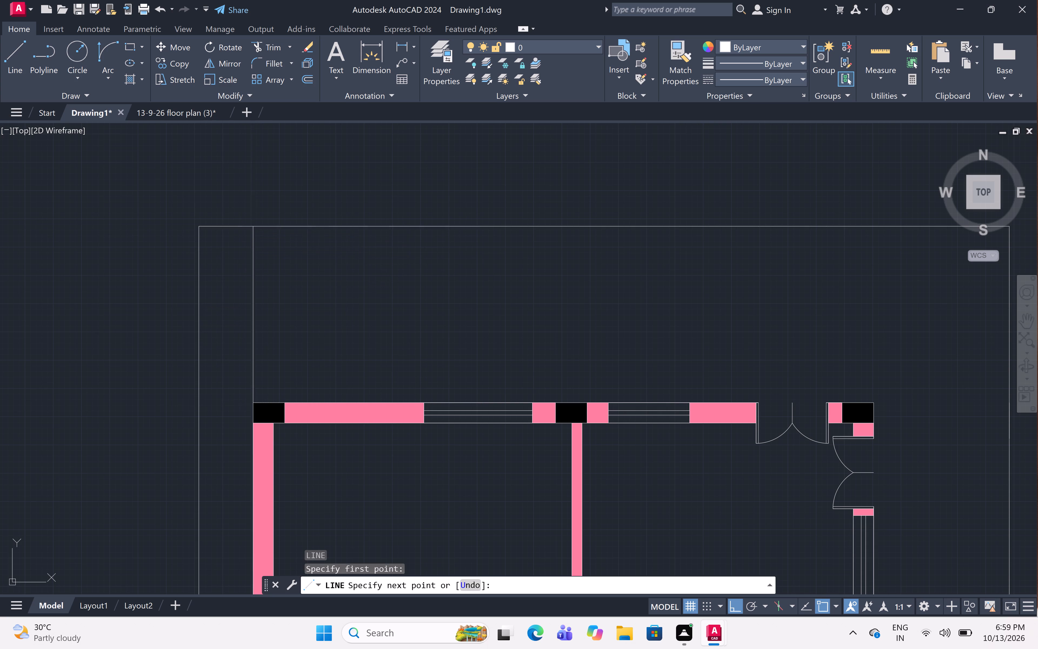
{"action": "key", "text": "Escape"}
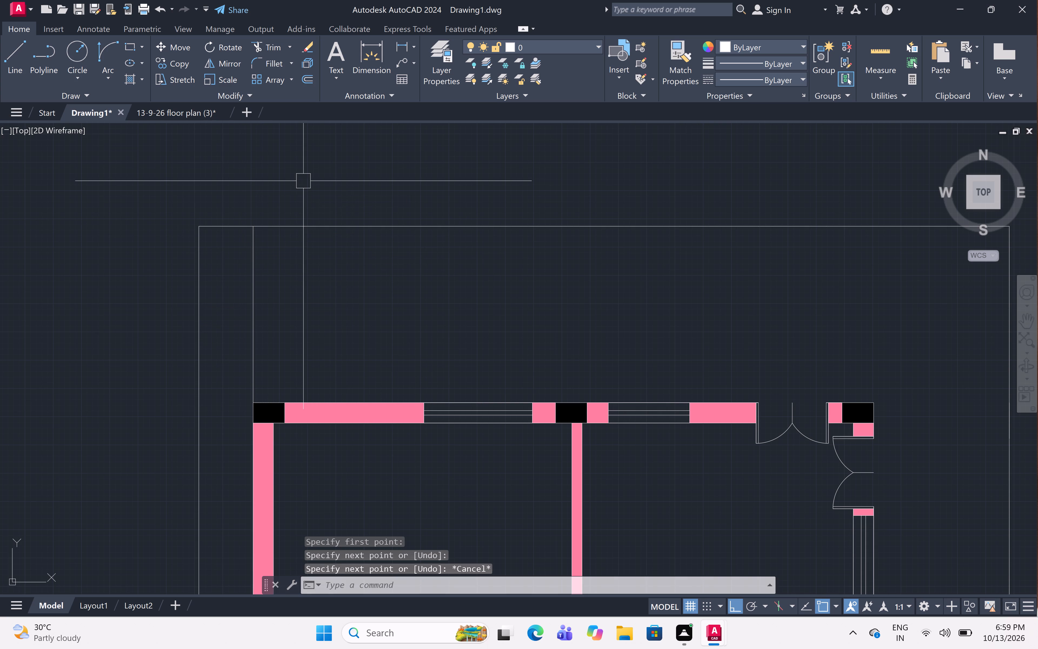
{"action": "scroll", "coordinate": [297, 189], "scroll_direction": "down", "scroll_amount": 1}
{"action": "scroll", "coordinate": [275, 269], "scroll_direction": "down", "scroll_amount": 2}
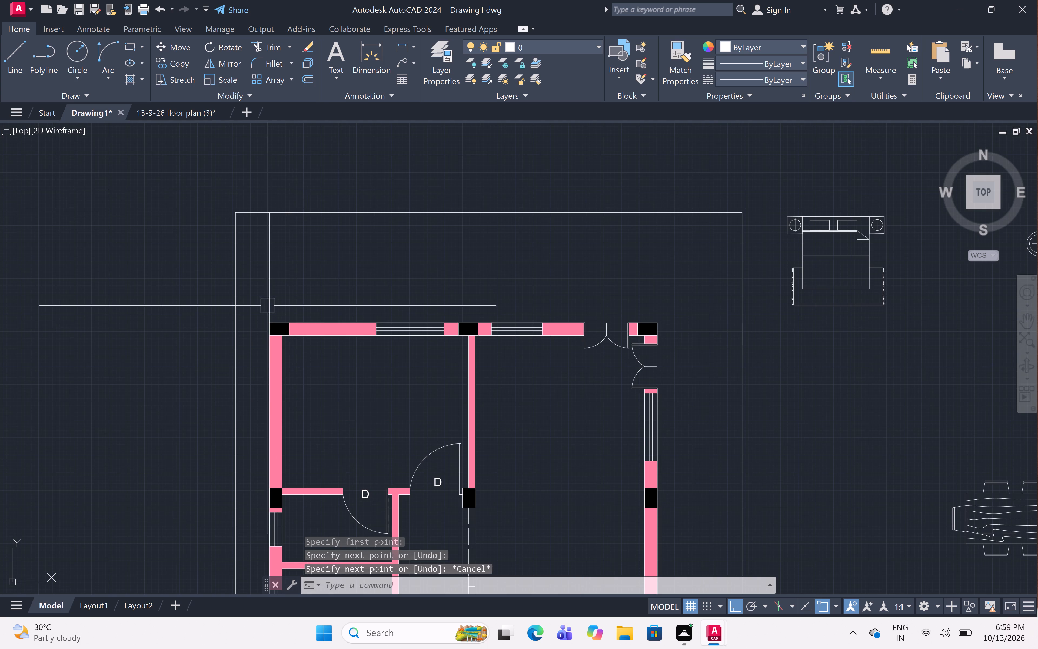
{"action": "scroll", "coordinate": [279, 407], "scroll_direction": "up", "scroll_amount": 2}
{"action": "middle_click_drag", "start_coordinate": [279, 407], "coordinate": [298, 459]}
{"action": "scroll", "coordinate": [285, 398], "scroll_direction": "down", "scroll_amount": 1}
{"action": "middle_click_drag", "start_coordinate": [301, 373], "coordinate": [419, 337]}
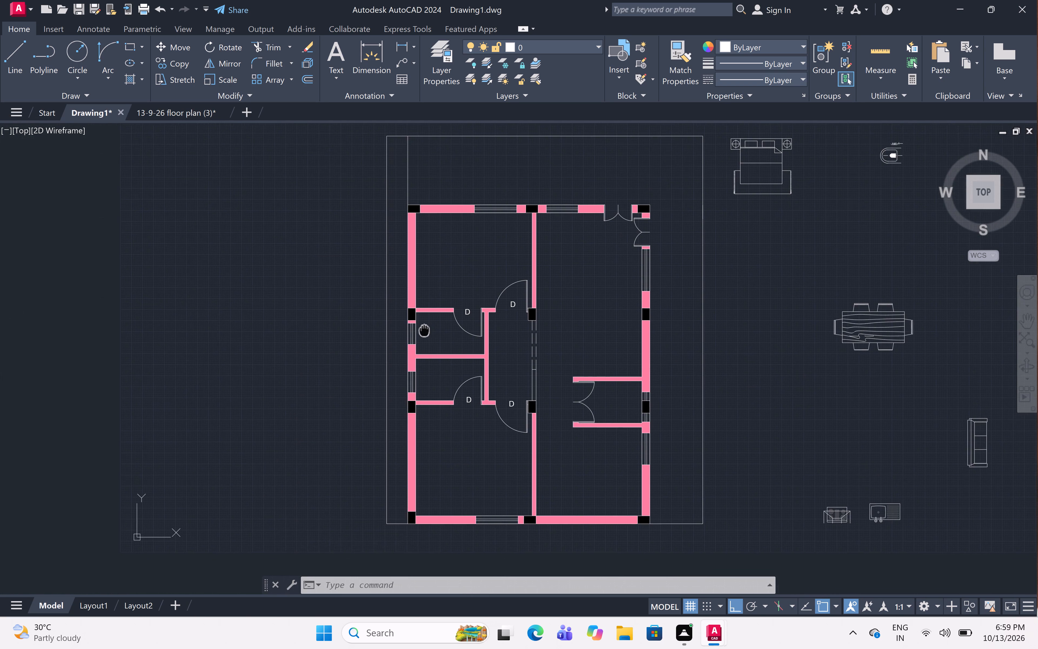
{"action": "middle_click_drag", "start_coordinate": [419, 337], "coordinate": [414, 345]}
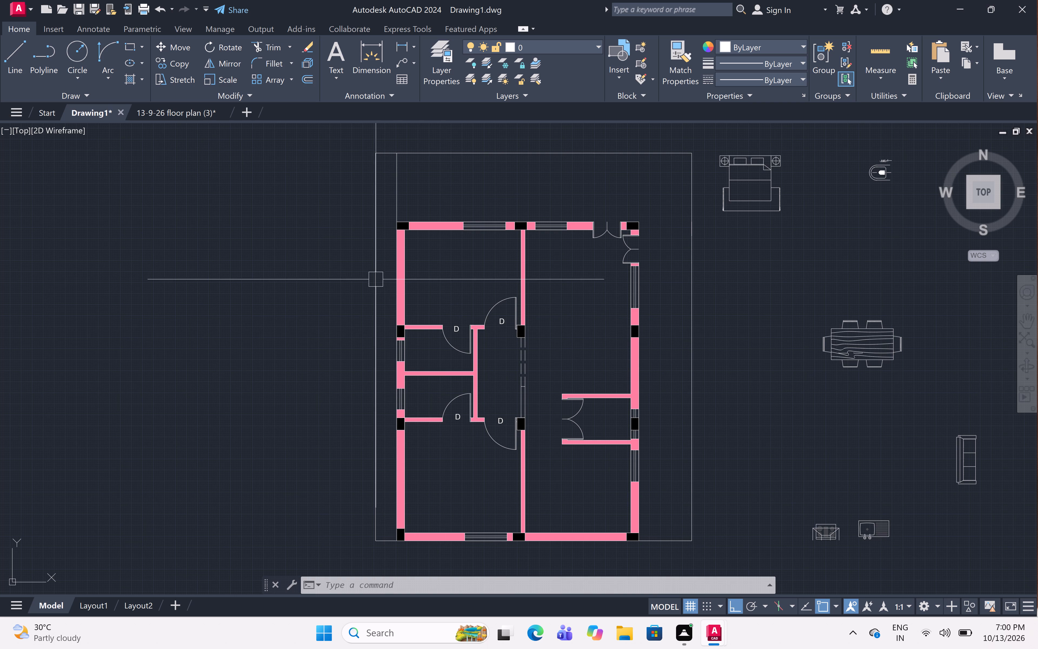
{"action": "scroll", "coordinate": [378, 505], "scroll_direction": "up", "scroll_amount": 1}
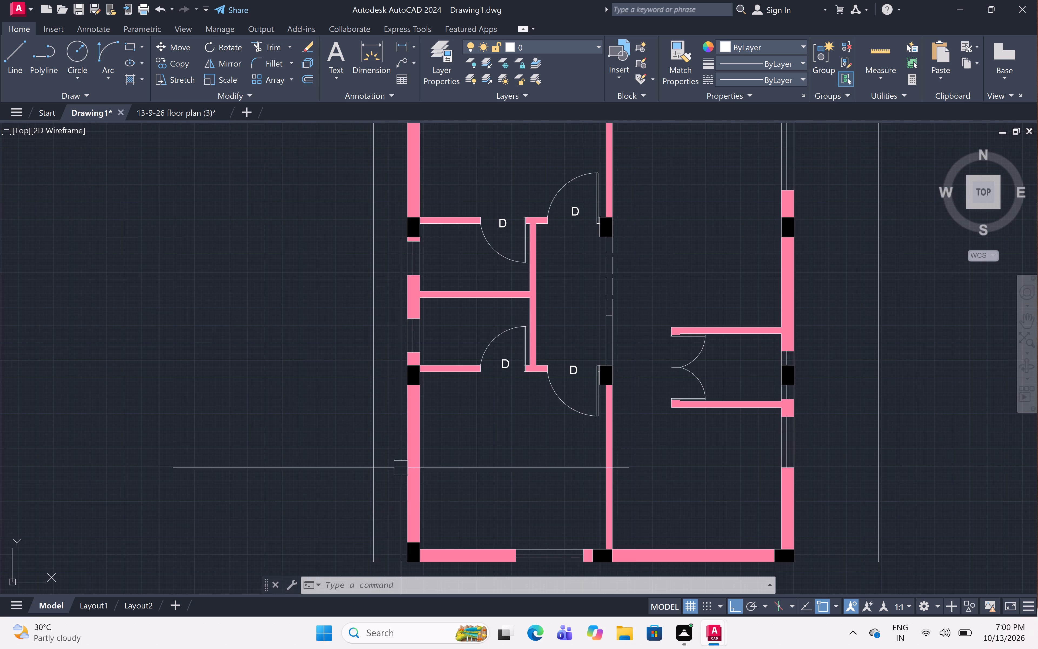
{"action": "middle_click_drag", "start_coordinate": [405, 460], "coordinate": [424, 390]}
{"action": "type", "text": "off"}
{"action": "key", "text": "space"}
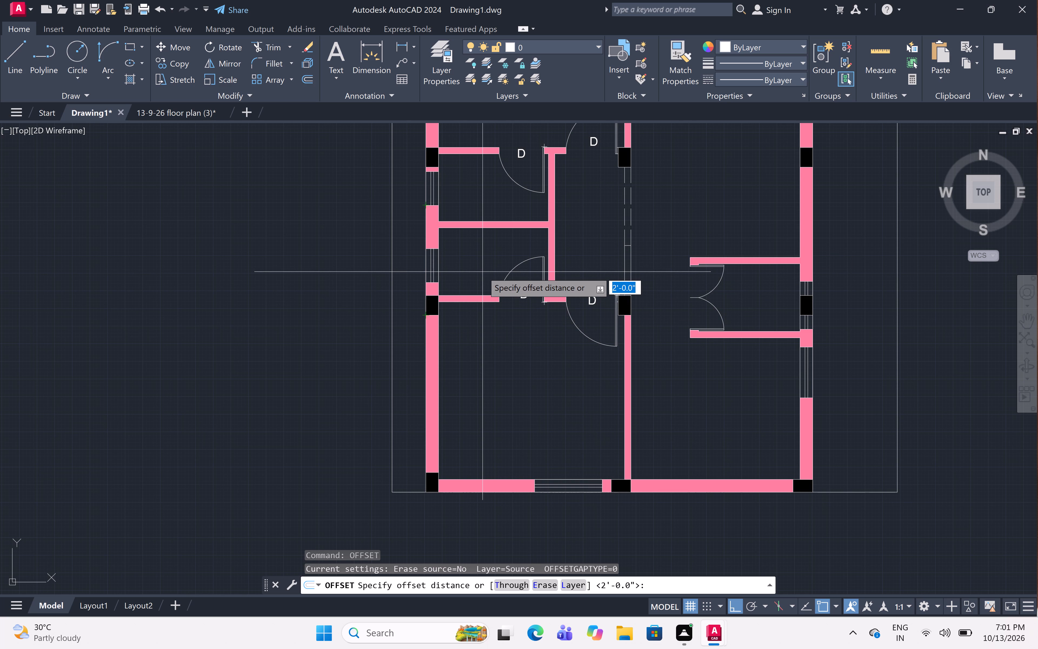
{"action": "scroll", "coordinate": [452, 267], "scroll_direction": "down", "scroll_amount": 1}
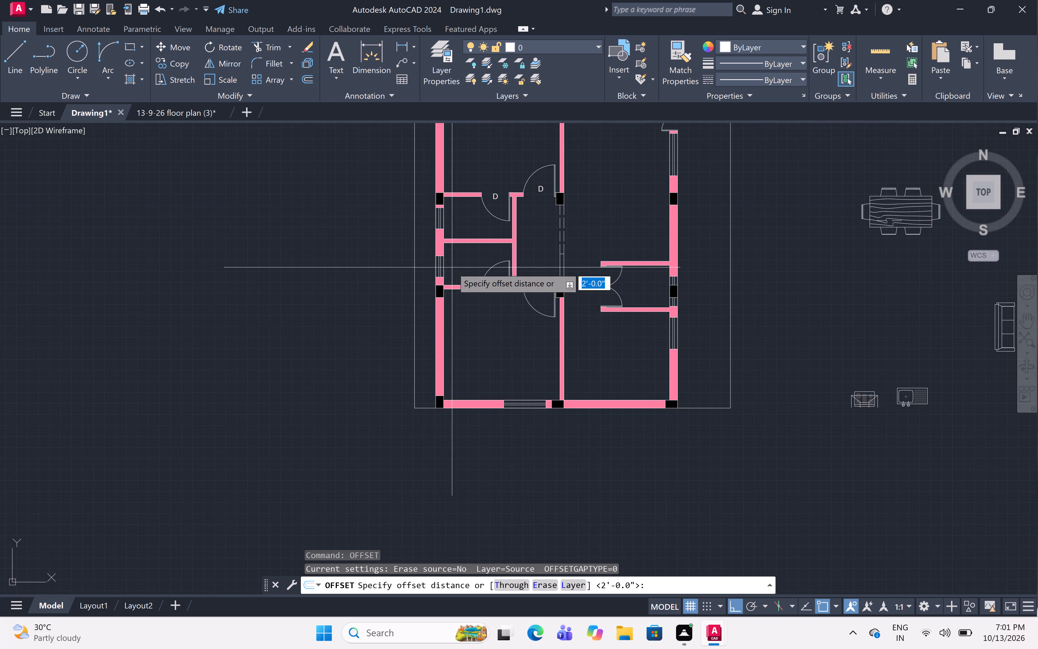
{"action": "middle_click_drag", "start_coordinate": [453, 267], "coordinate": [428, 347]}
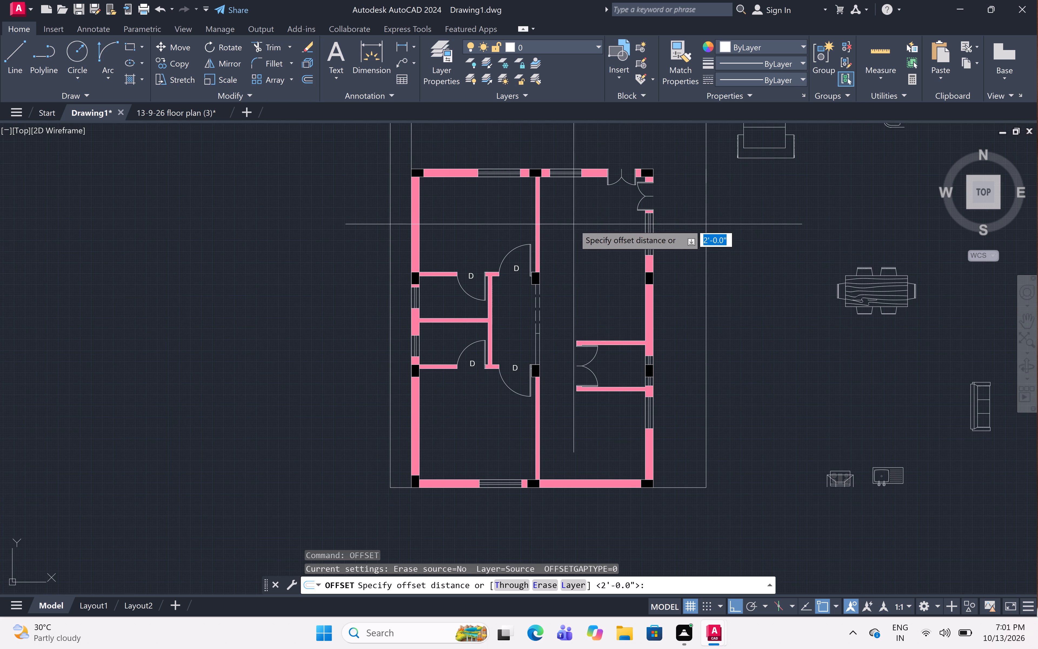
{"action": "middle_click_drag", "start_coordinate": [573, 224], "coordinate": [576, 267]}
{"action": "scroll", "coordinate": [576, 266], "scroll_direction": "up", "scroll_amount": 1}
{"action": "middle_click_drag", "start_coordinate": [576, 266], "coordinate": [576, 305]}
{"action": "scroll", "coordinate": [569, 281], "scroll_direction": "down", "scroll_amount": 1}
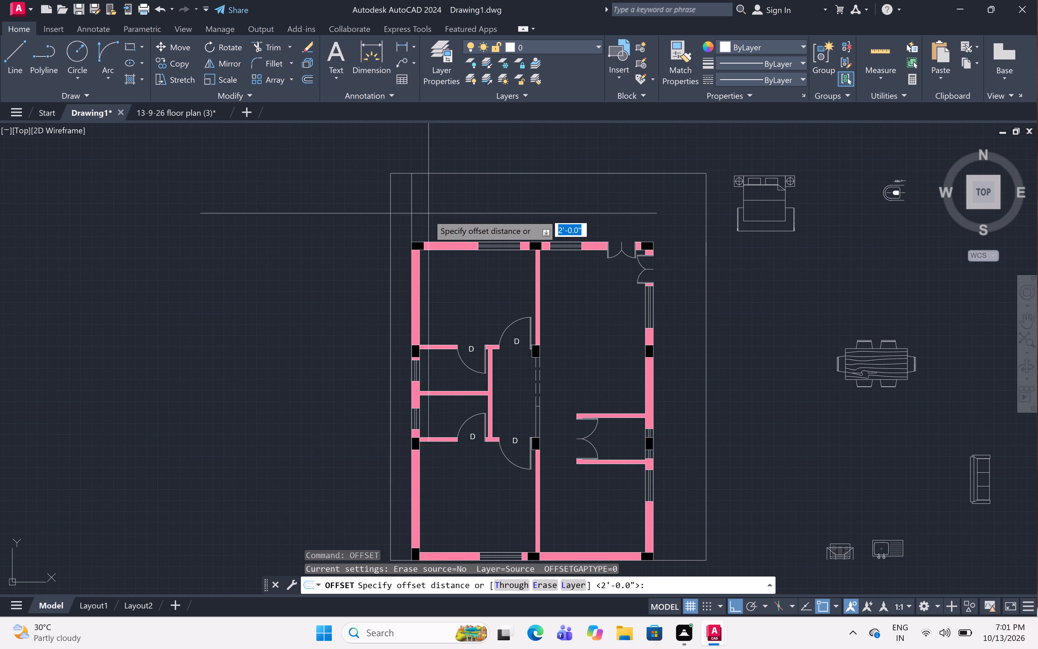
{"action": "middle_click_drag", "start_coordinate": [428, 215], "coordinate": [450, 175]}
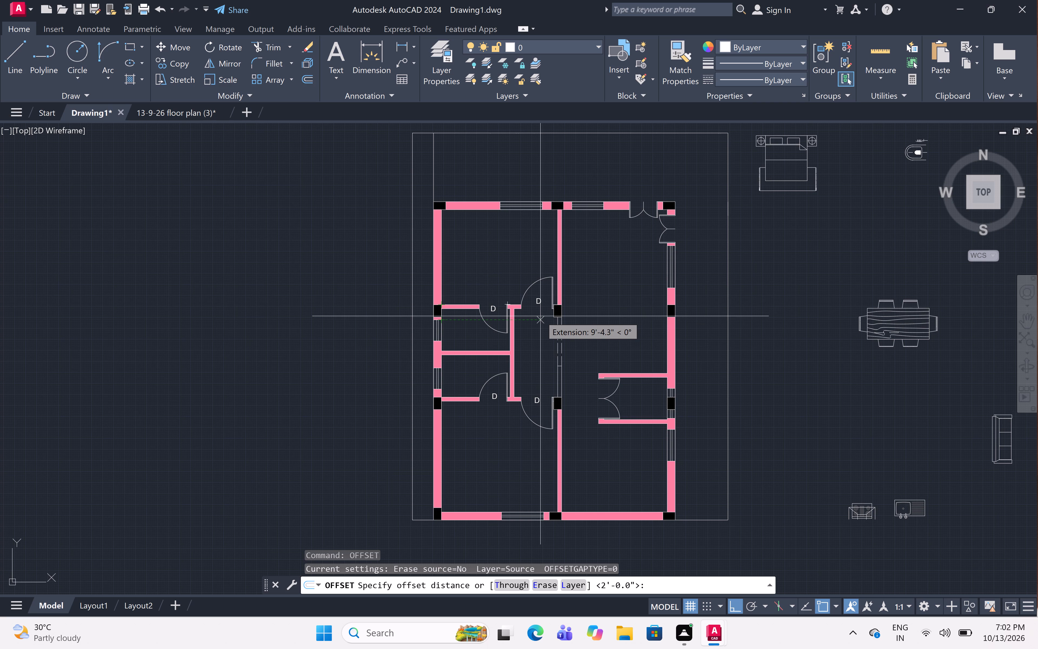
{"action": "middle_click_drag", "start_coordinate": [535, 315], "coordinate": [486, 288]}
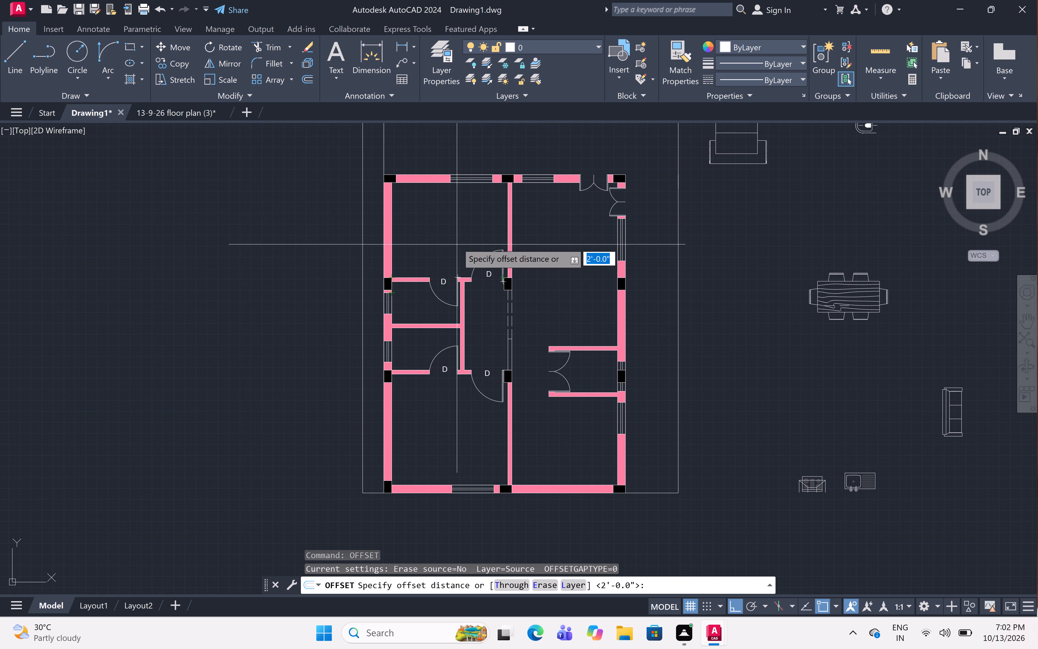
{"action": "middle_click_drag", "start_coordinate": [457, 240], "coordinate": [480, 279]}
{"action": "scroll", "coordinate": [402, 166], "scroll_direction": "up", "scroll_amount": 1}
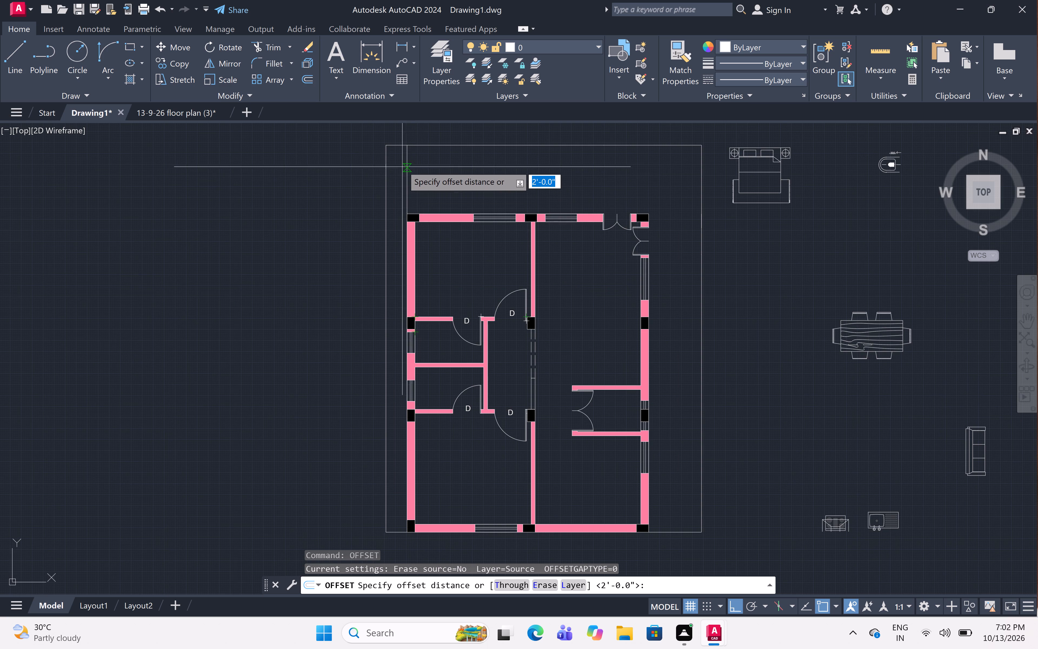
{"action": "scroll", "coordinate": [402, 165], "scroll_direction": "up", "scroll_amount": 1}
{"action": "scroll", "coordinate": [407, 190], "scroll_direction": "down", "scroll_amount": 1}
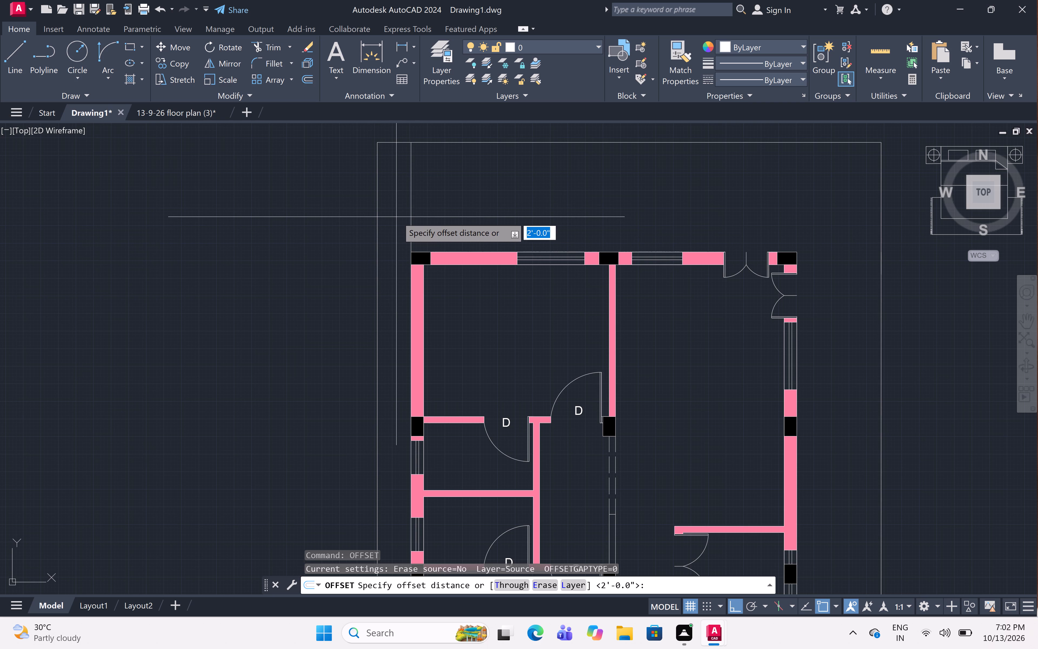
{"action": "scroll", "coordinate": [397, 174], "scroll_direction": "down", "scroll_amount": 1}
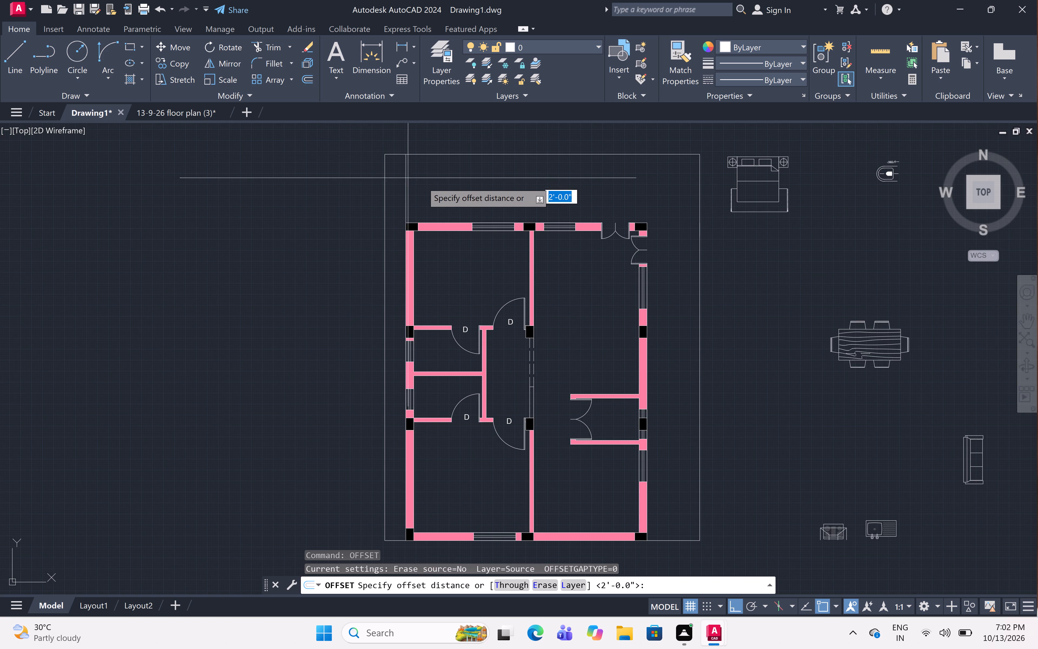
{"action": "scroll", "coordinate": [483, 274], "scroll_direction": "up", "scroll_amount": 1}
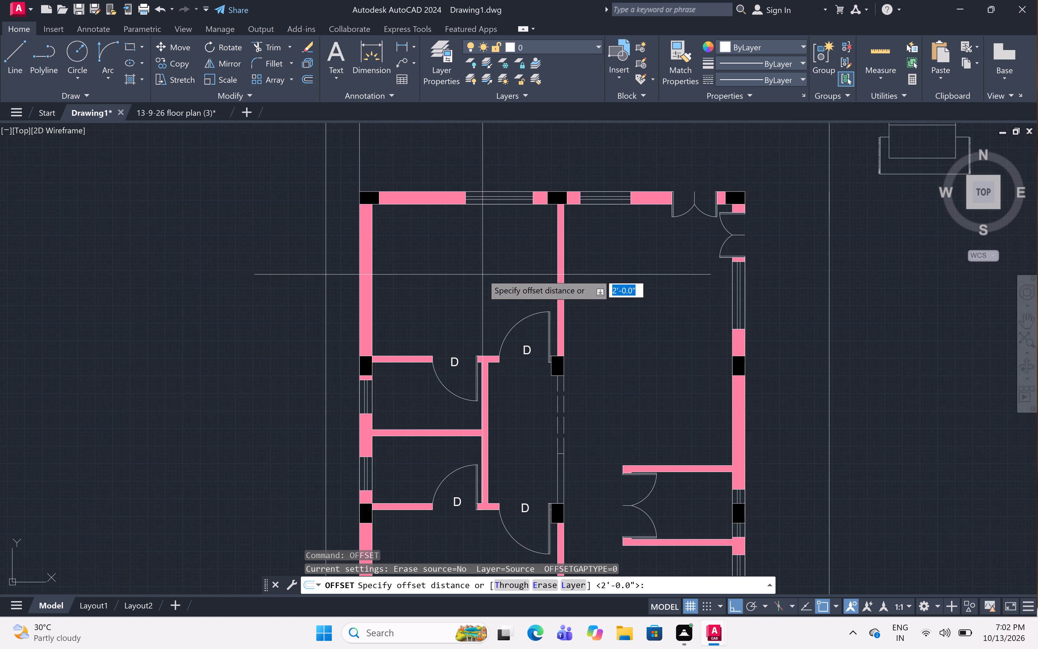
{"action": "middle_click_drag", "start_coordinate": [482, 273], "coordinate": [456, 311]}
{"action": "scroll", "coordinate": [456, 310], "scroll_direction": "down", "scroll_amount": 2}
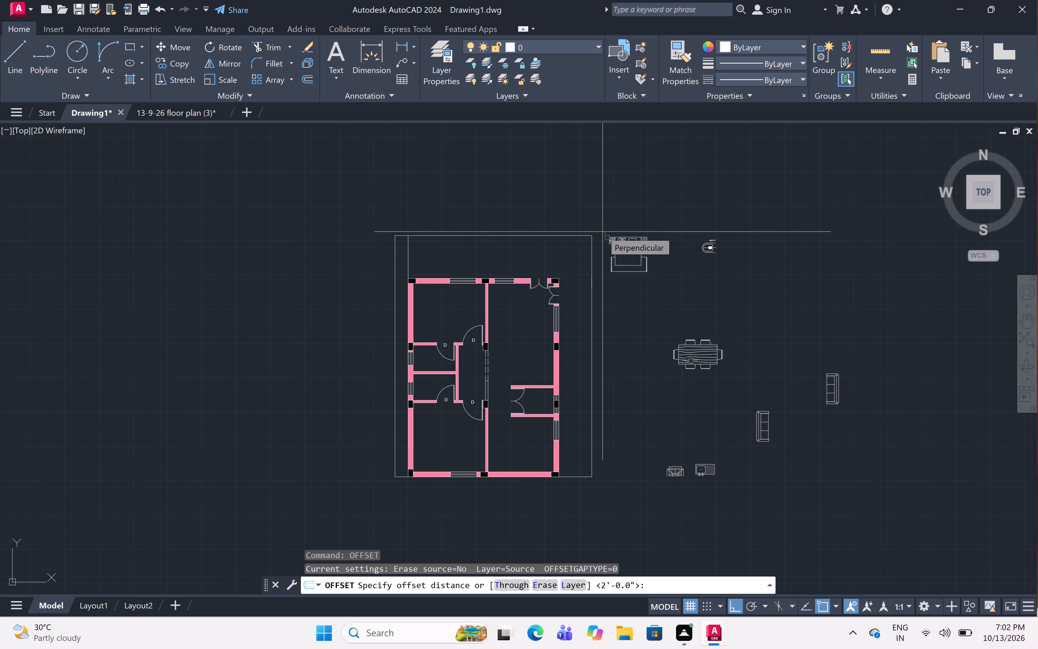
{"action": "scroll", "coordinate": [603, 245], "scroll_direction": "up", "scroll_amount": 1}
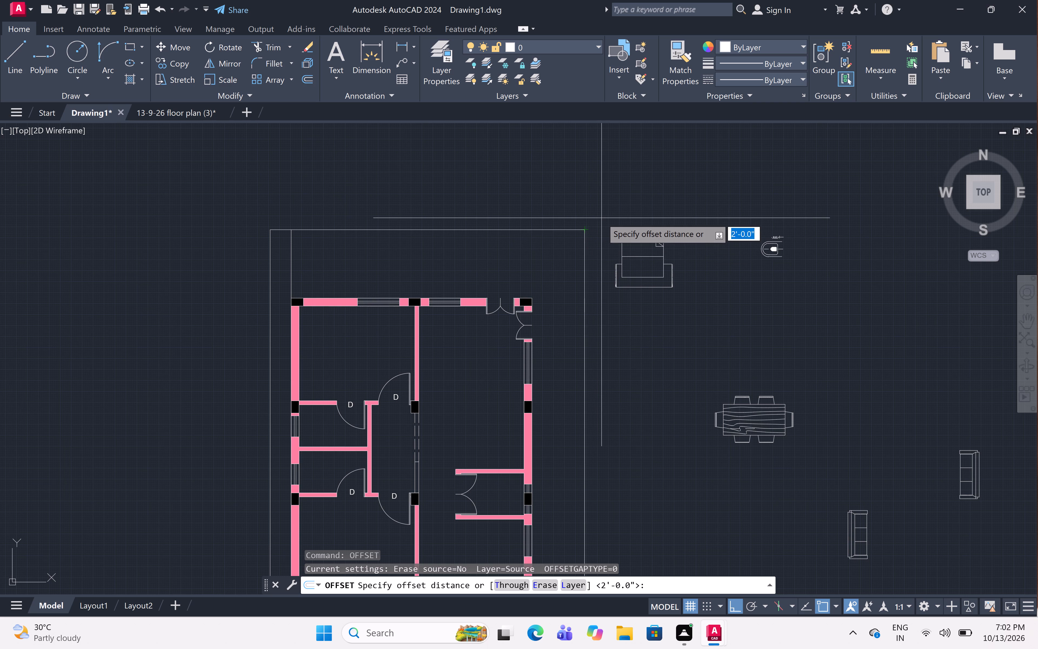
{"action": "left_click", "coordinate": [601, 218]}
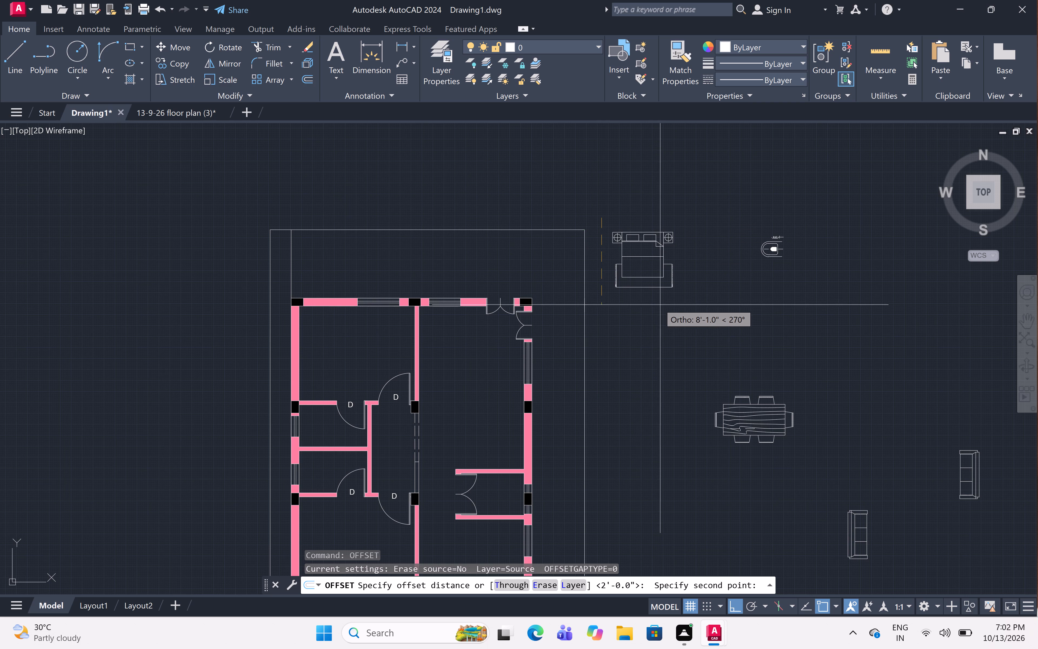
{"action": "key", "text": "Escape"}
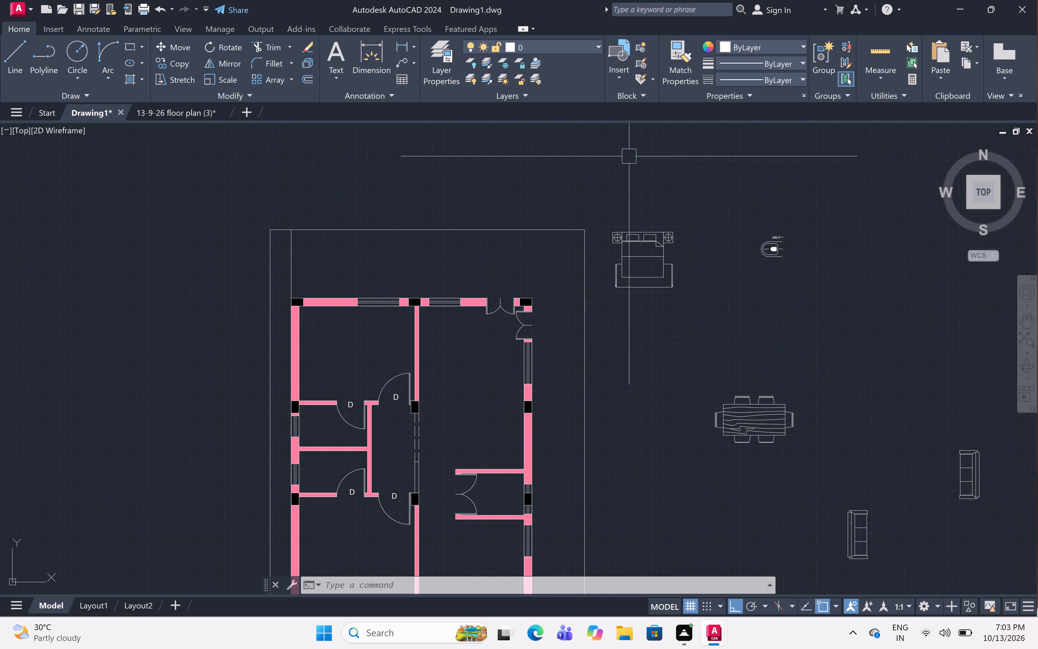
Copy the double bed symbol with its side tables into the upper-left bedroom, centring its headboard near the top wall's window.
{"action": "left_click", "coordinate": [597, 203]}
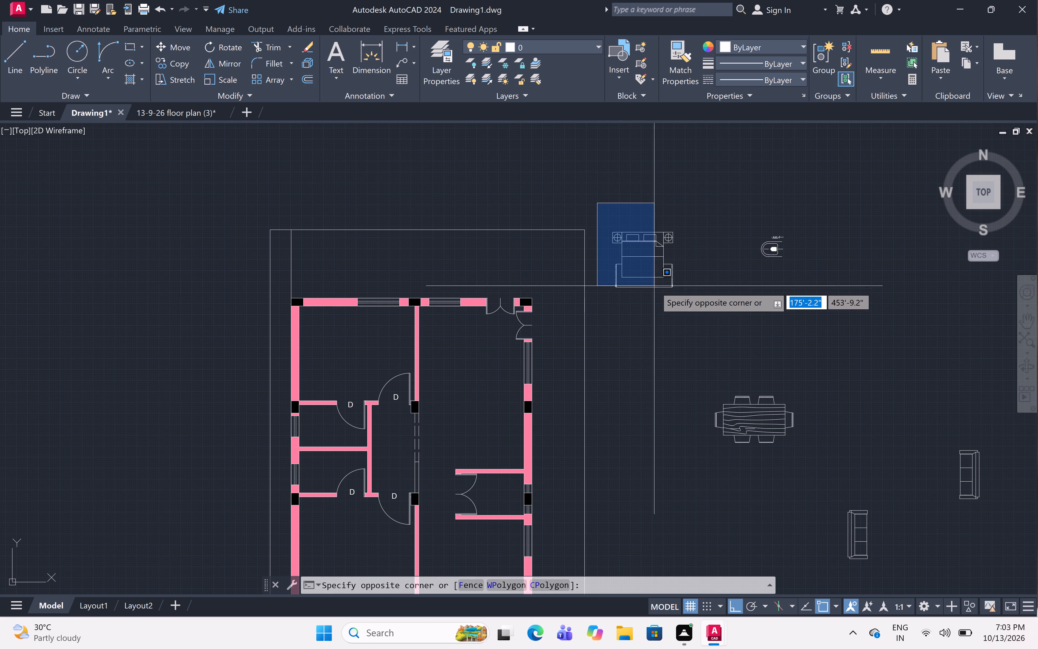
{"action": "left_click", "coordinate": [686, 313]}
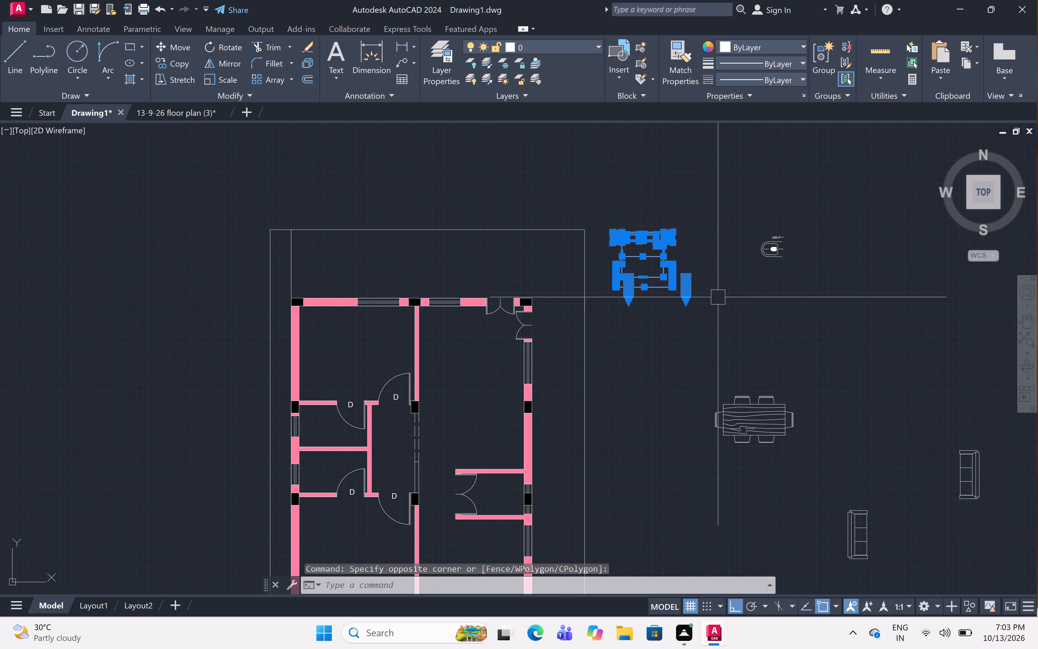
{"action": "type", "text": "co"}
{"action": "key", "text": "space"}
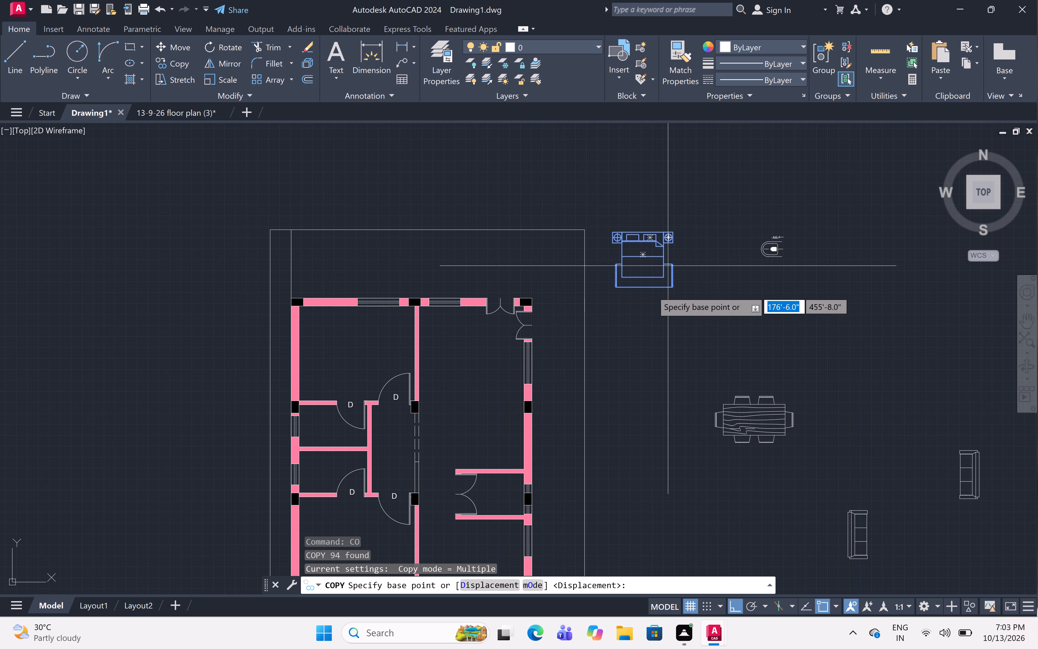
{"action": "left_click", "coordinate": [644, 230]}
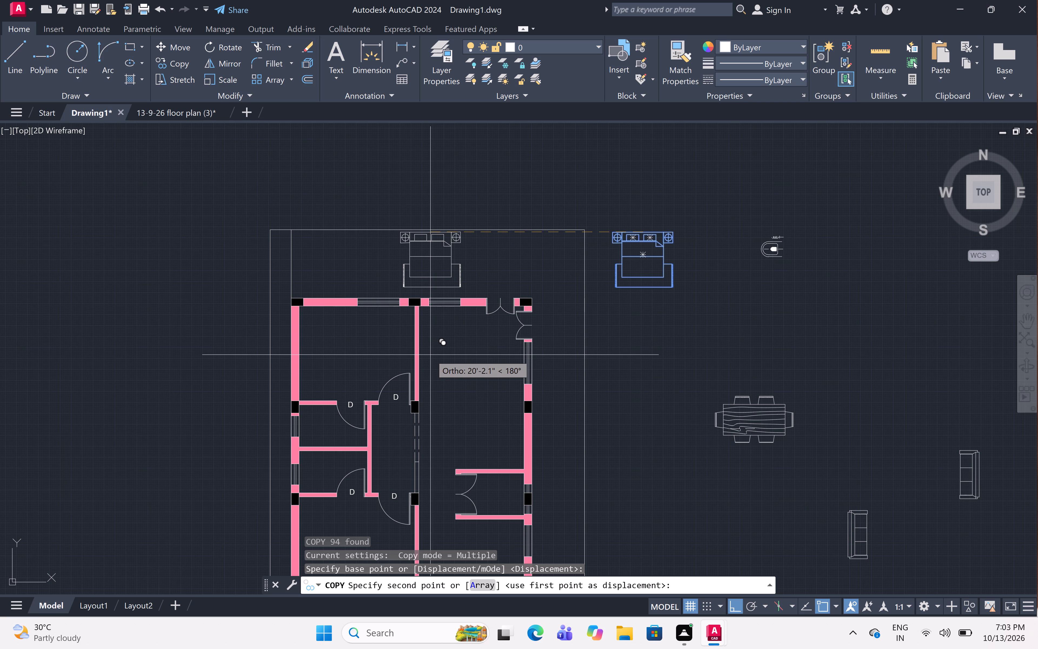
{"action": "key", "text": "F8"}
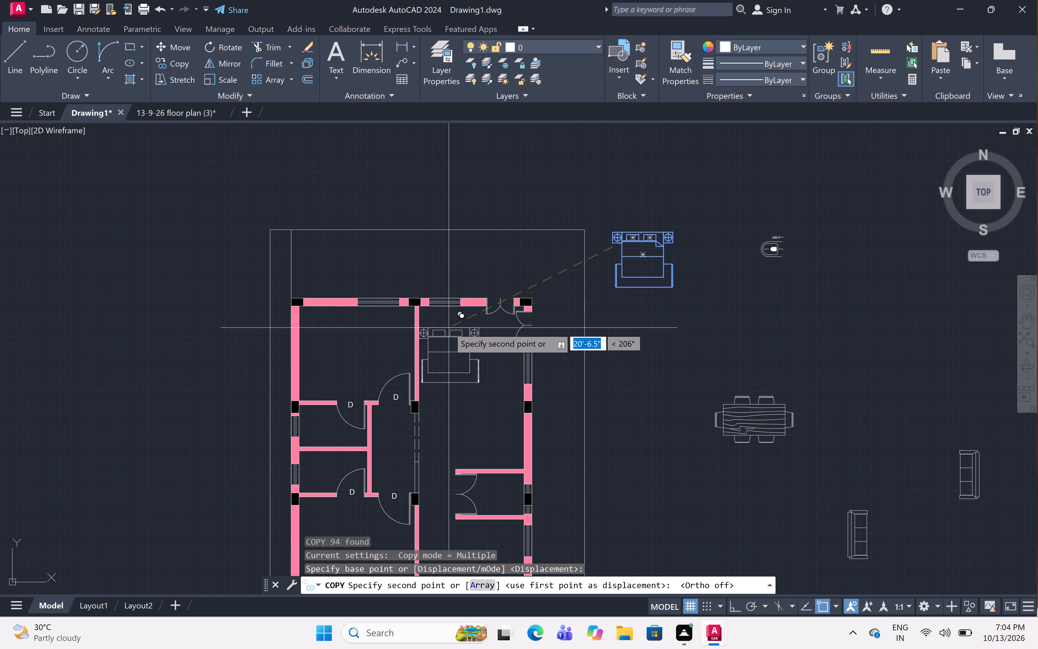
{"action": "middle_click_drag", "start_coordinate": [348, 319], "coordinate": [457, 288]}
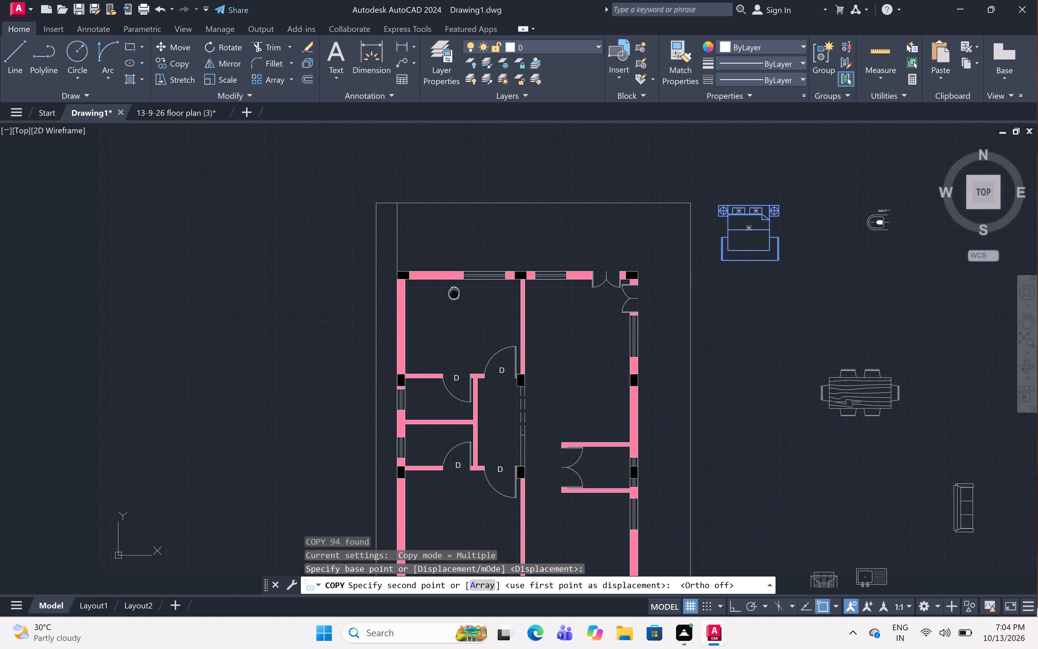
{"action": "middle_click_drag", "start_coordinate": [457, 288], "coordinate": [385, 247]}
{"action": "scroll", "coordinate": [387, 256], "scroll_direction": "up", "scroll_amount": 3}
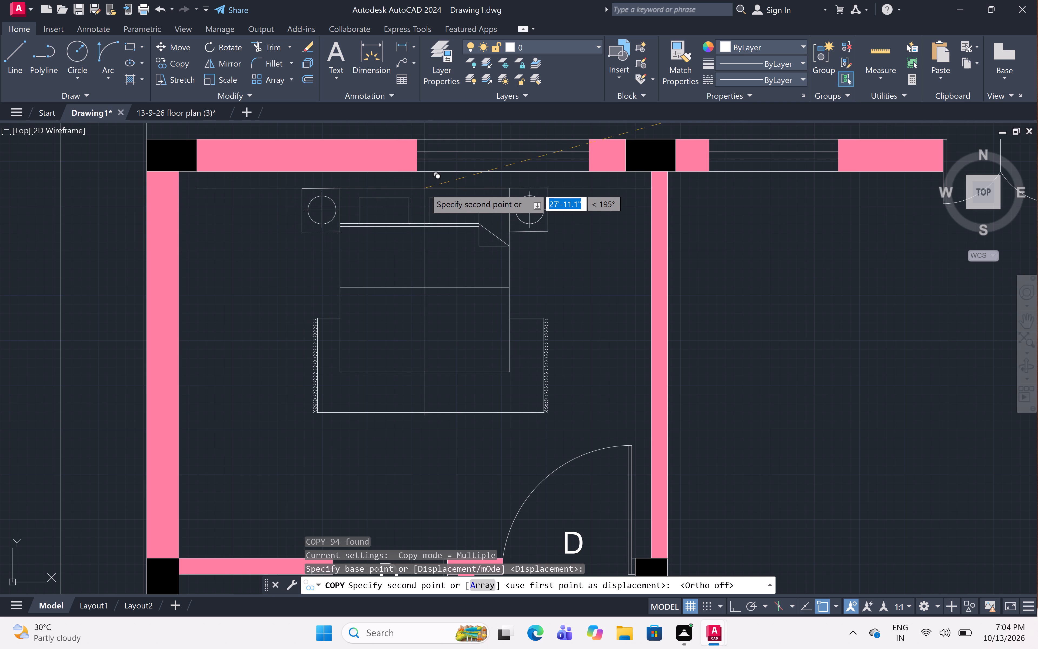
{"action": "left_click", "coordinate": [425, 186]}
Place a second copy of the double bed in the empty space left of the house plan.
{"action": "scroll", "coordinate": [396, 189], "scroll_direction": "down", "scroll_amount": 3}
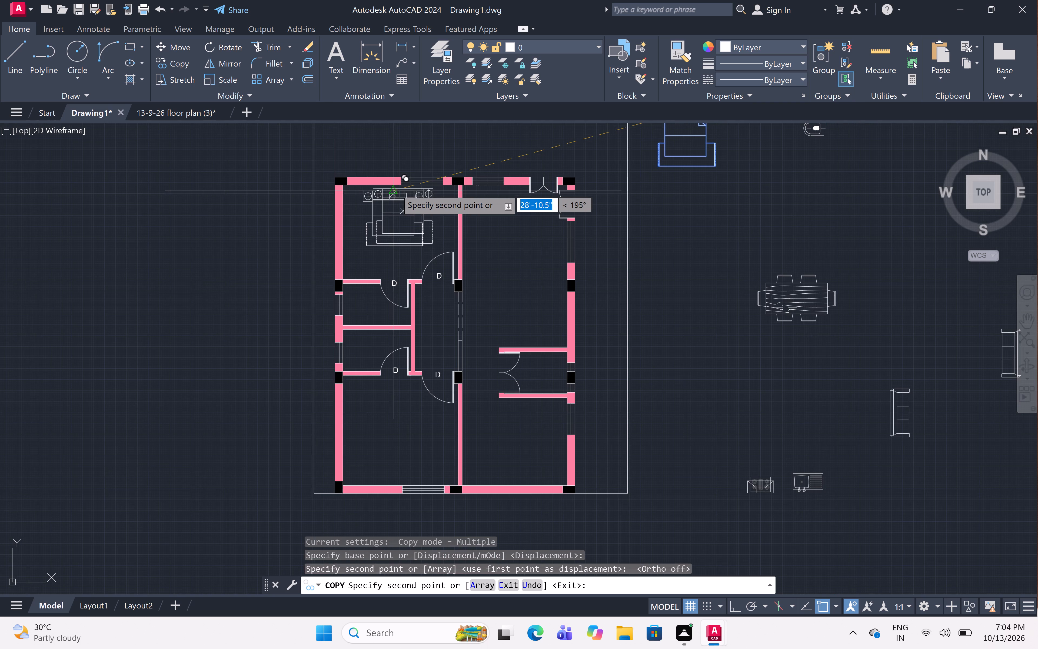
{"action": "scroll", "coordinate": [388, 410], "scroll_direction": "down", "scroll_amount": 2}
{"action": "left_click", "coordinate": [303, 383]}
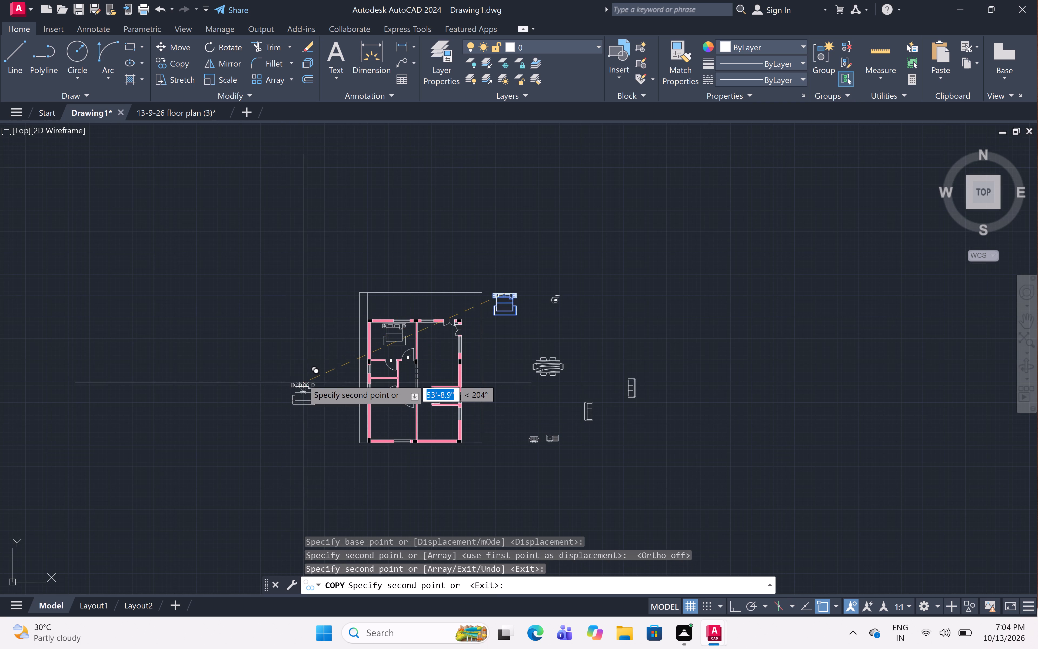
{"action": "key", "text": "Escape"}
Rotate the bed copy left of the plan by 180° about the midpoint of its headboard.
{"action": "scroll", "coordinate": [307, 366], "scroll_direction": "up", "scroll_amount": 3}
{"action": "middle_click_drag", "start_coordinate": [320, 362], "coordinate": [324, 362]}
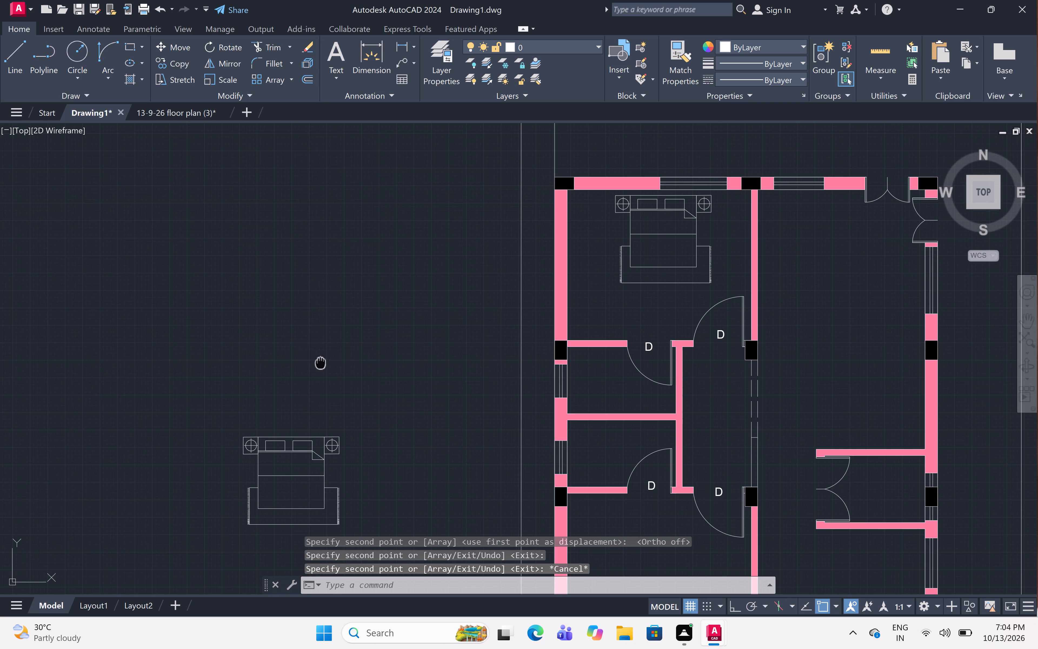
{"action": "middle_click_drag", "start_coordinate": [324, 362], "coordinate": [416, 263]}
{"action": "left_click", "coordinate": [502, 262]}
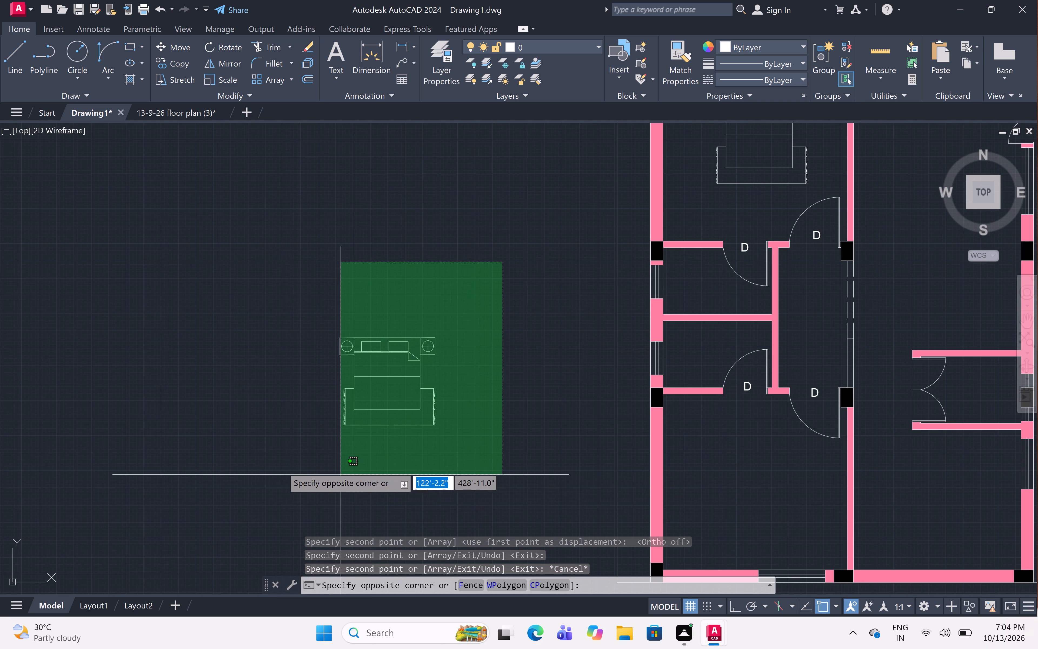
{"action": "left_click", "coordinate": [278, 460]}
{"action": "left_click", "coordinate": [230, 45]}
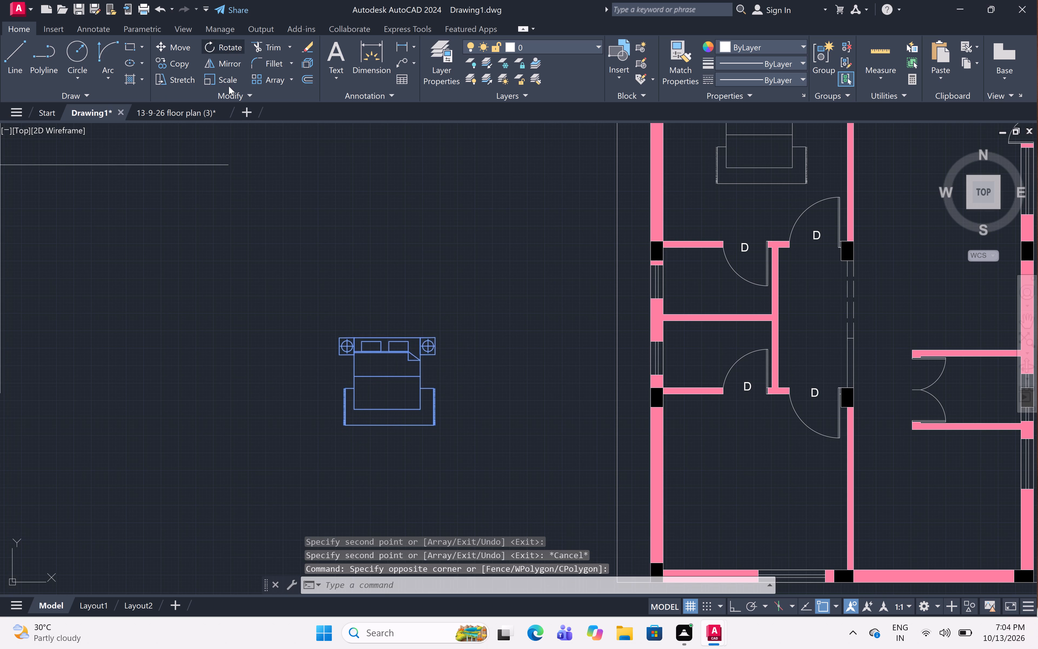
{"action": "left_click", "coordinate": [386, 338]}
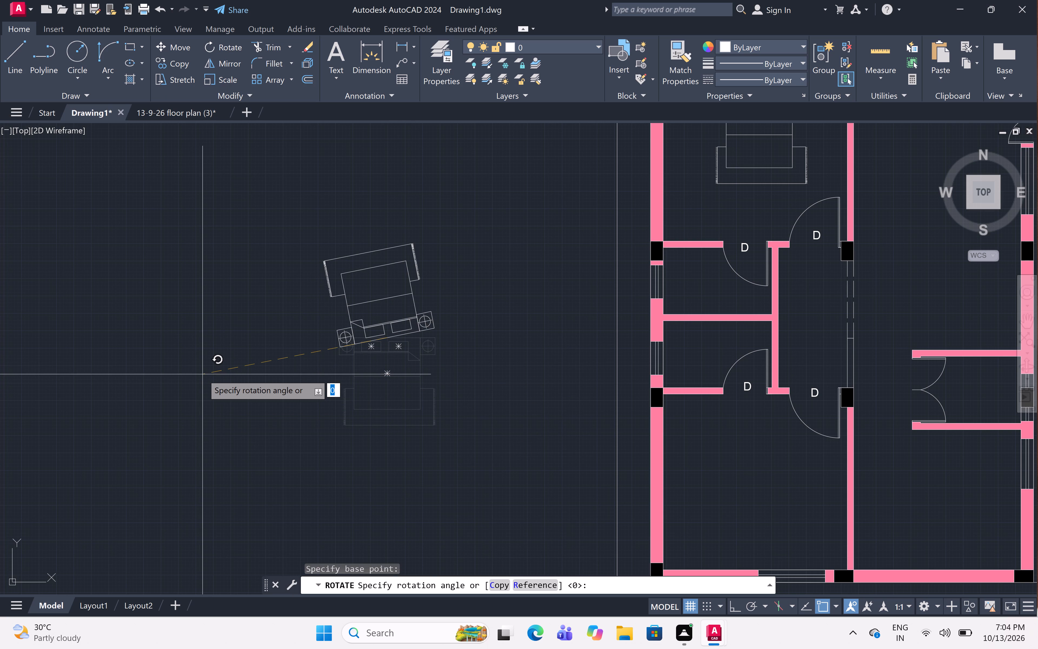
{"action": "key", "text": "F8"}
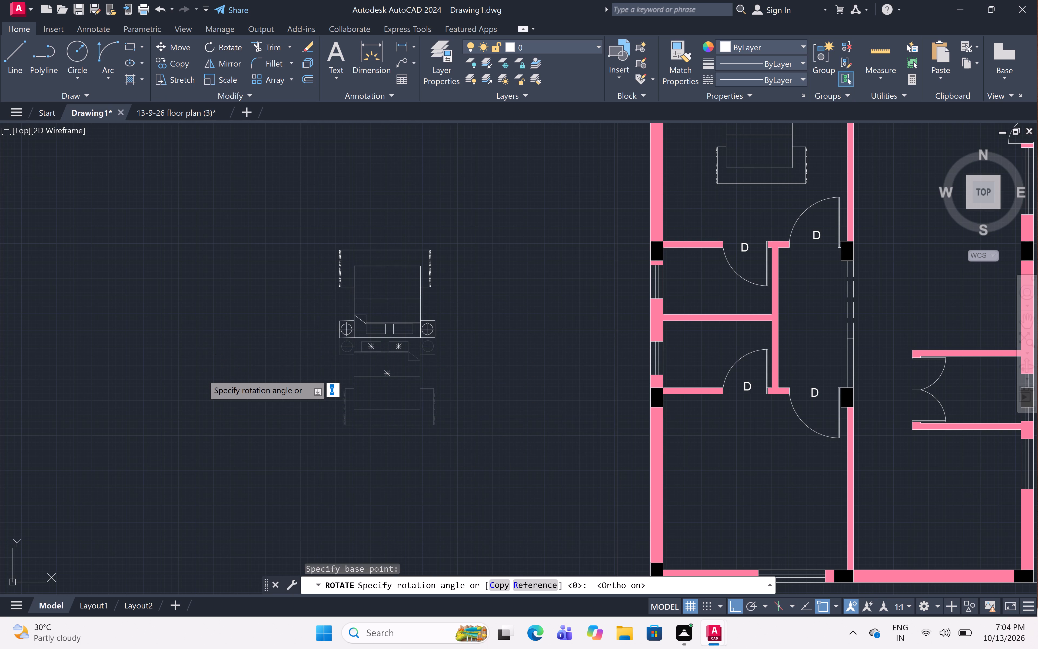
{"action": "left_click", "coordinate": [154, 321]}
Copy the rotated bed into the lower-left bedroom with its headboard near the bottom wall's window.
{"action": "left_click", "coordinate": [331, 158]}
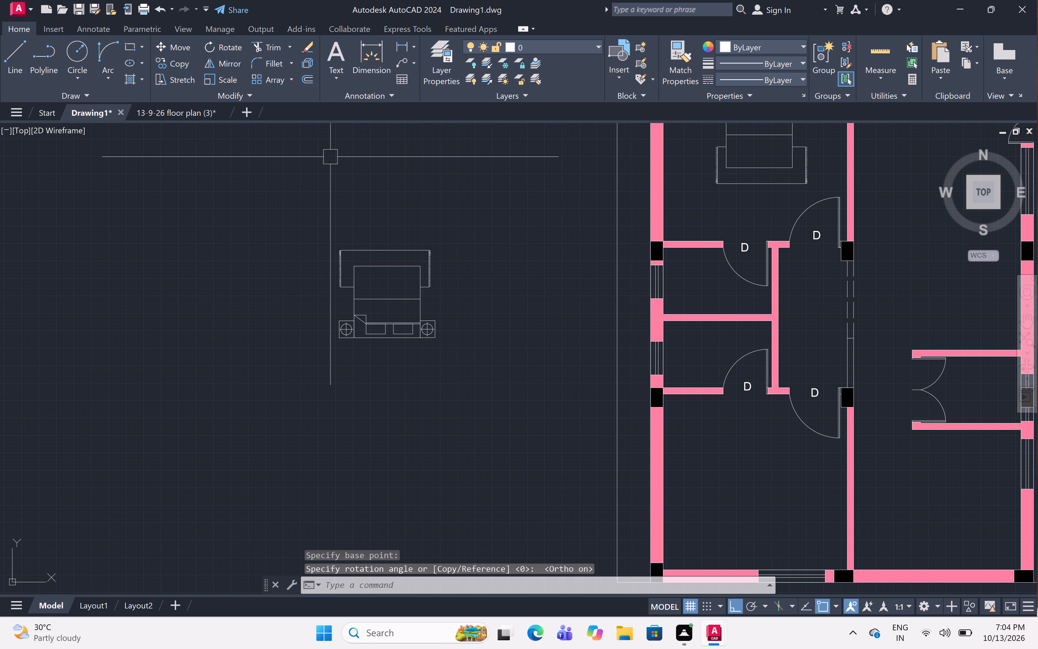
{"action": "left_click", "coordinate": [515, 448]}
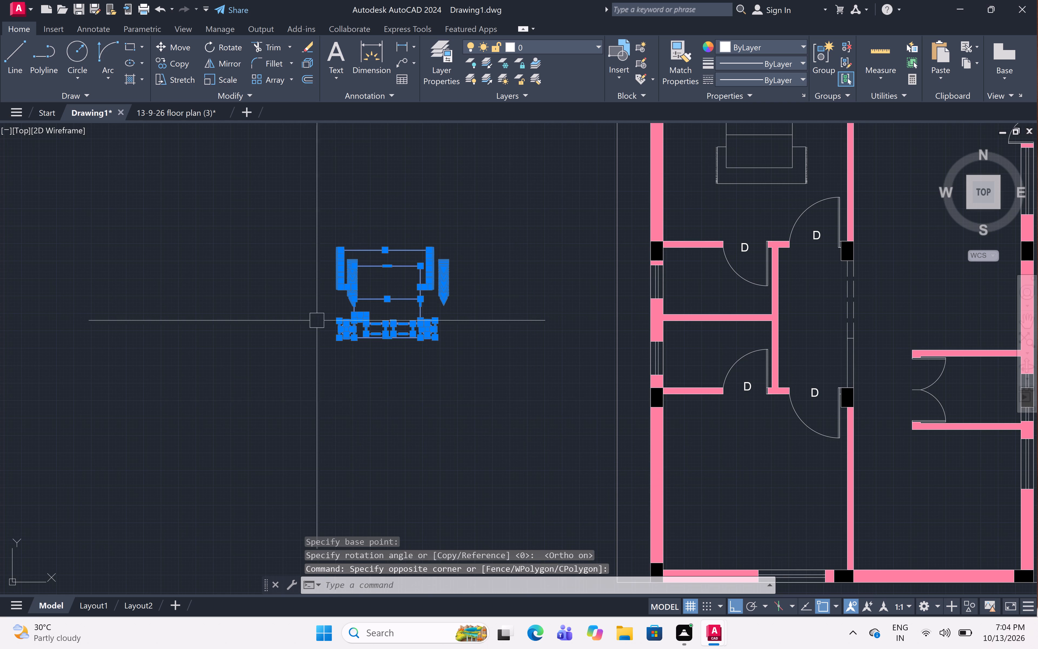
{"action": "scroll", "coordinate": [360, 287], "scroll_direction": "down", "scroll_amount": 1}
{"action": "type", "text": "co"}
{"action": "key", "text": "space"}
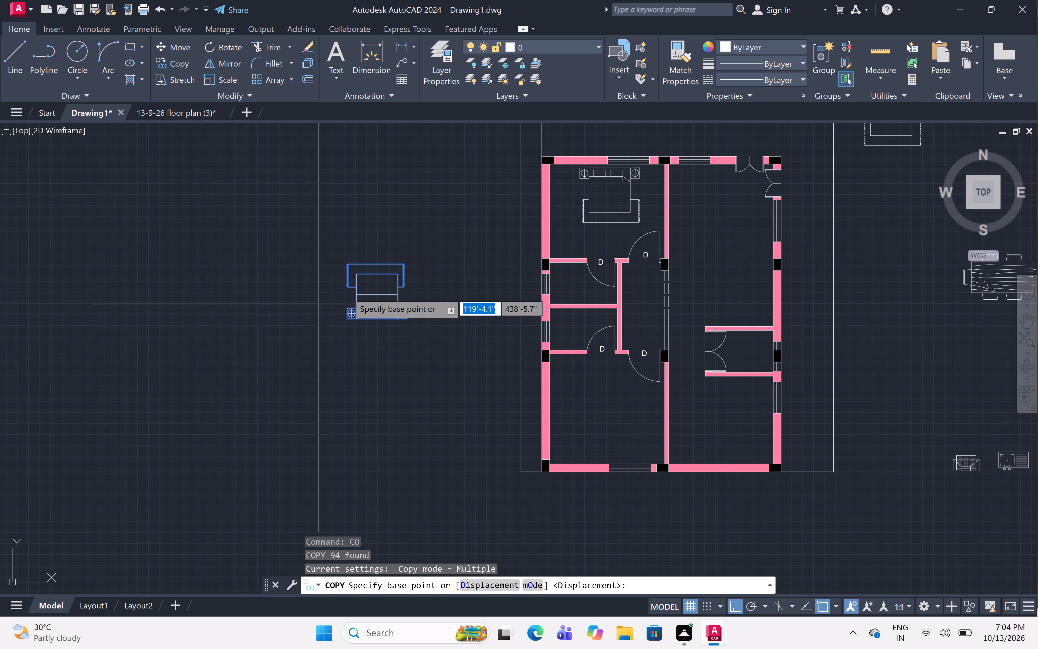
{"action": "left_click", "coordinate": [380, 294]}
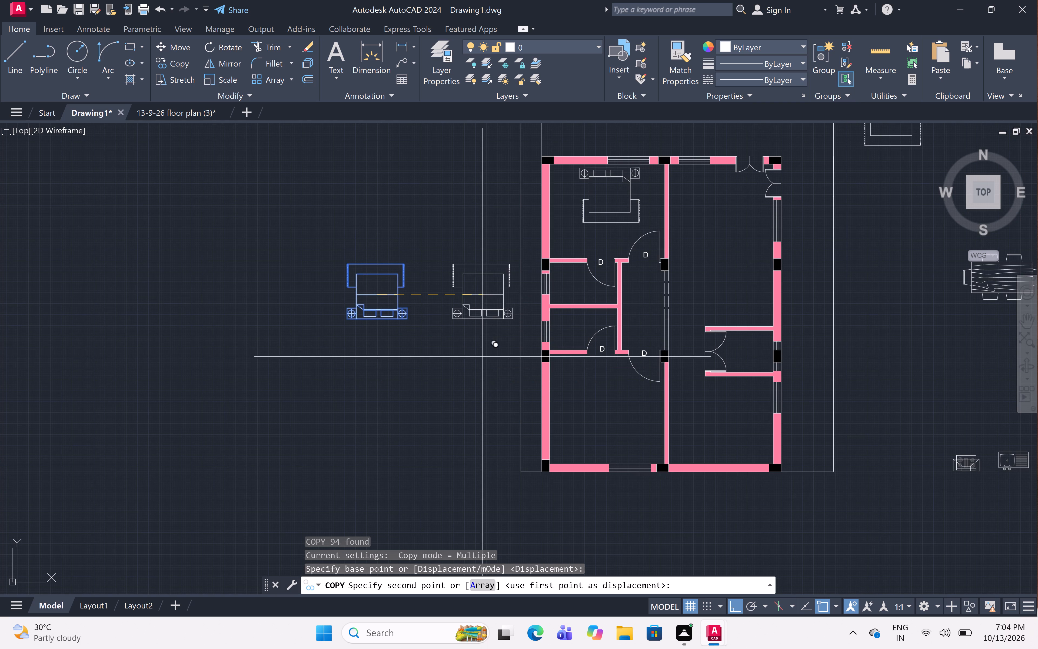
{"action": "key", "text": "F8"}
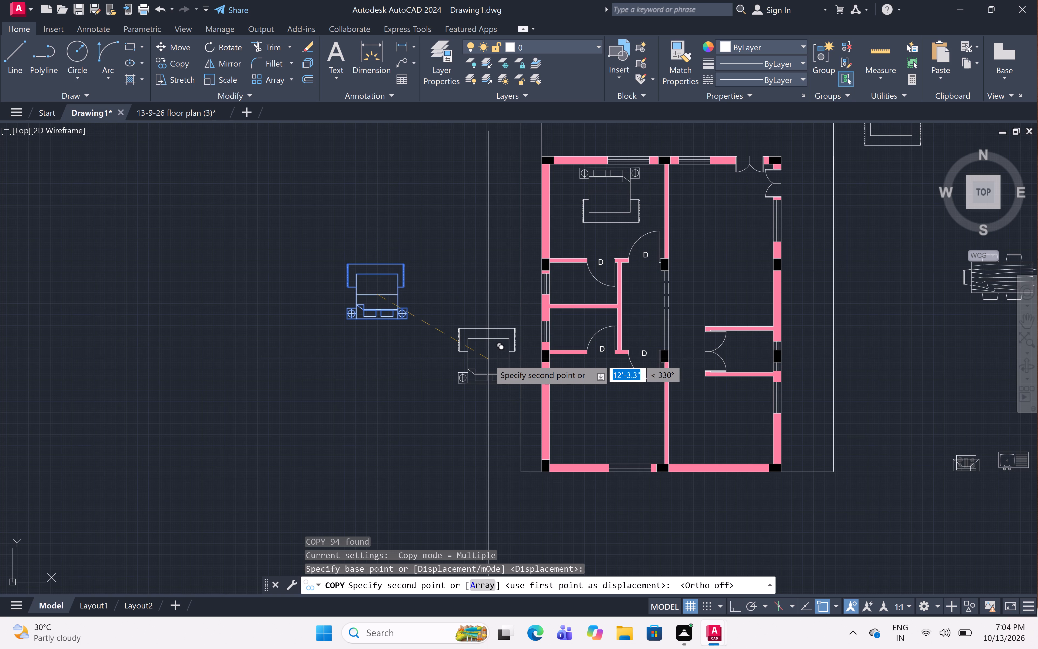
{"action": "scroll", "coordinate": [624, 496], "scroll_direction": "up", "scroll_amount": 2}
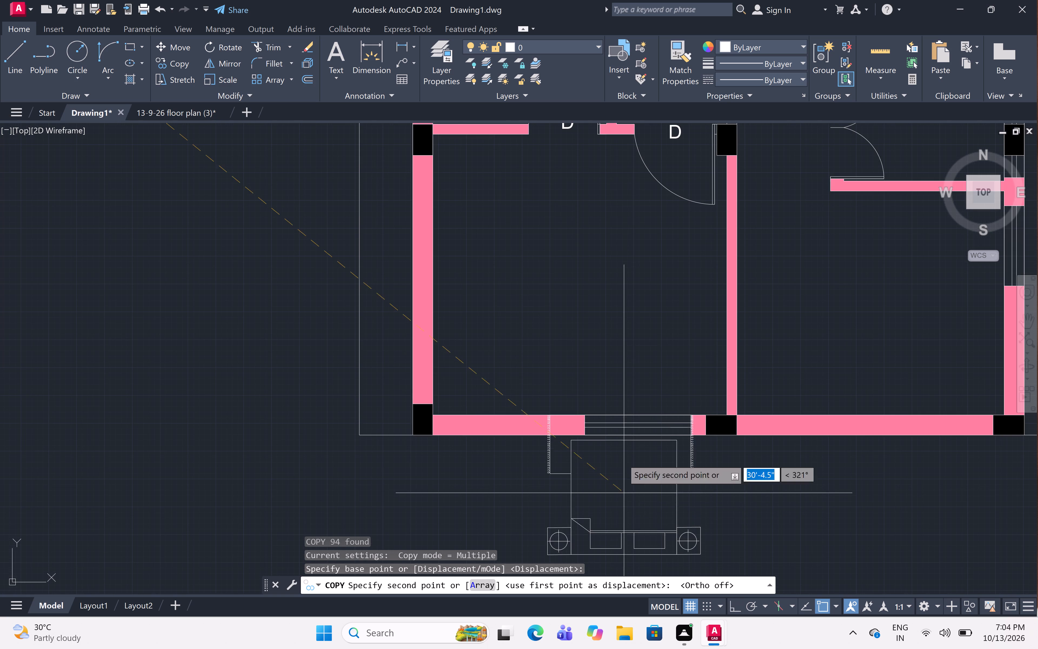
{"action": "middle_click_drag", "start_coordinate": [617, 286], "coordinate": [569, 335]}
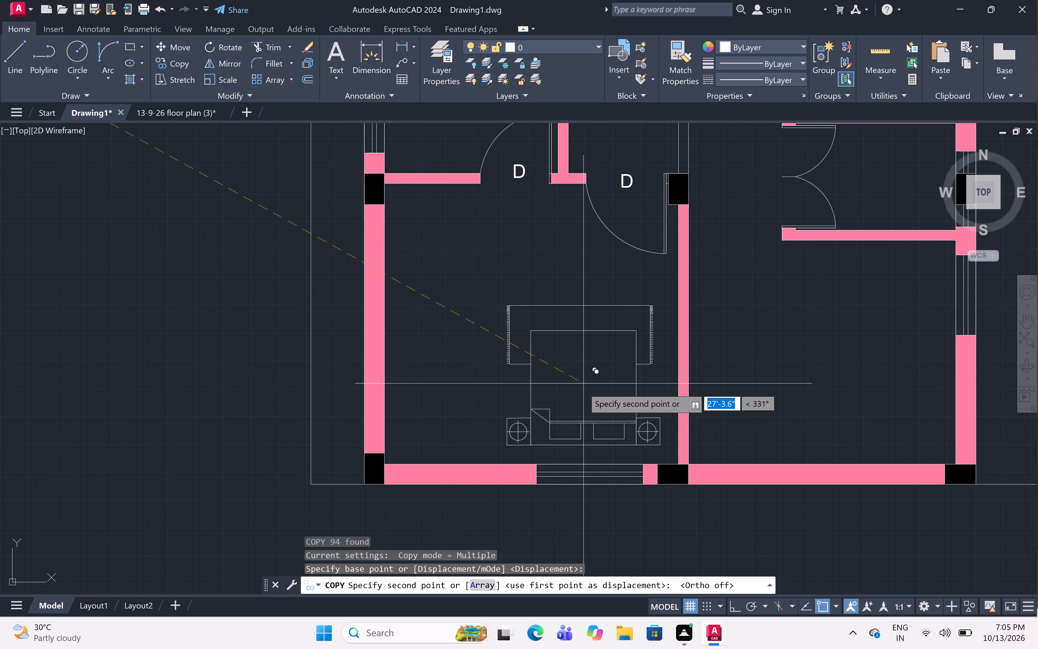
{"action": "middle_click_drag", "start_coordinate": [583, 389], "coordinate": [592, 316]}
{"action": "scroll", "coordinate": [593, 316], "scroll_direction": "up", "scroll_amount": 1}
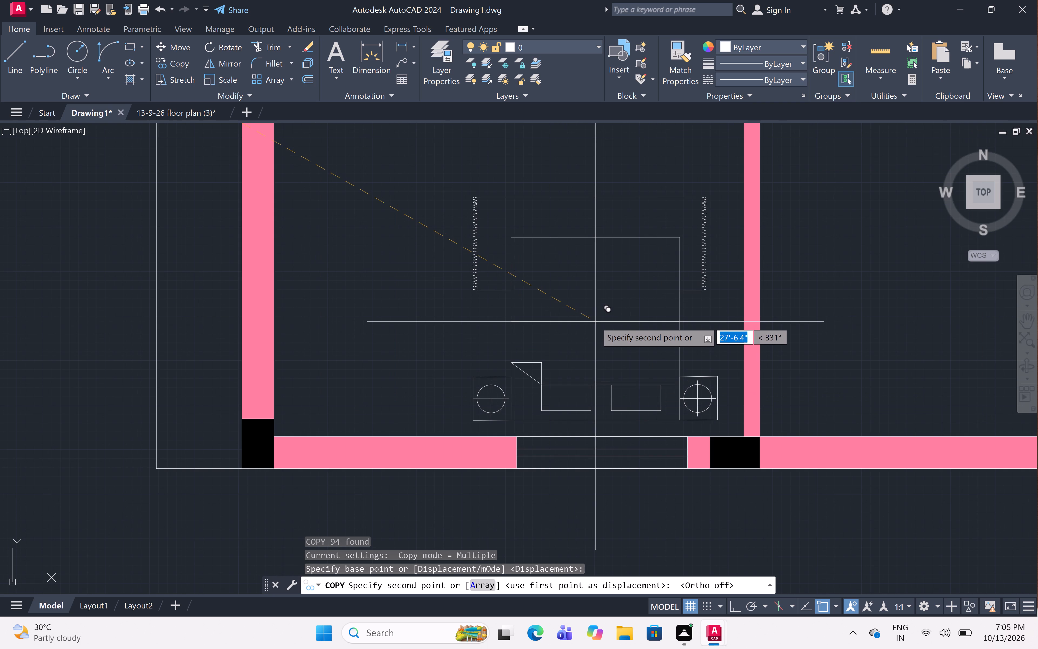
{"action": "left_click", "coordinate": [595, 320]}
{"action": "scroll", "coordinate": [545, 272], "scroll_direction": "down", "scroll_amount": 4}
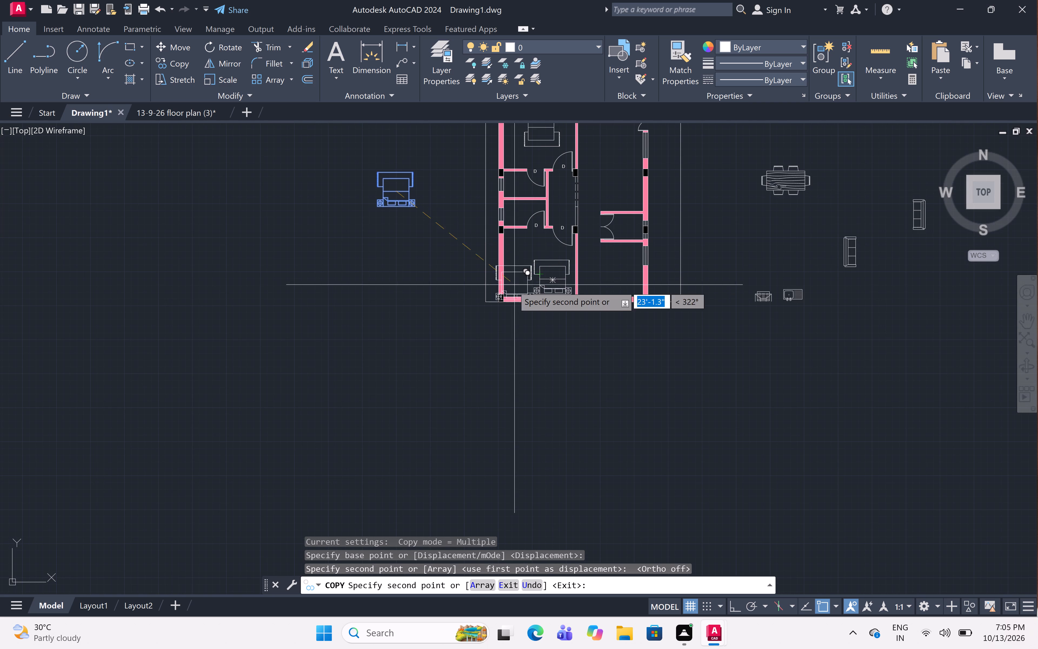
{"action": "key", "text": "Escape"}
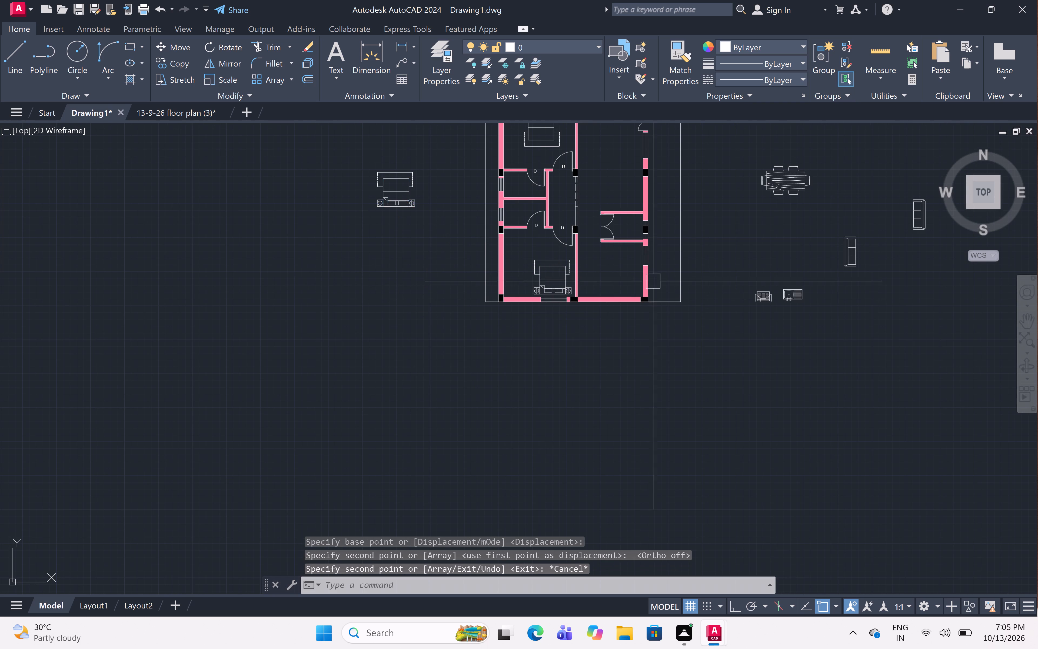
Draw an L-shaped counter line in the lower-right room: about 1'-8" out from the right wall, 6'-2" down and 8'-2" across to the left wall.
{"action": "scroll", "coordinate": [658, 282], "scroll_direction": "up", "scroll_amount": 3}
{"action": "middle_click_drag", "start_coordinate": [636, 269], "coordinate": [662, 336]}
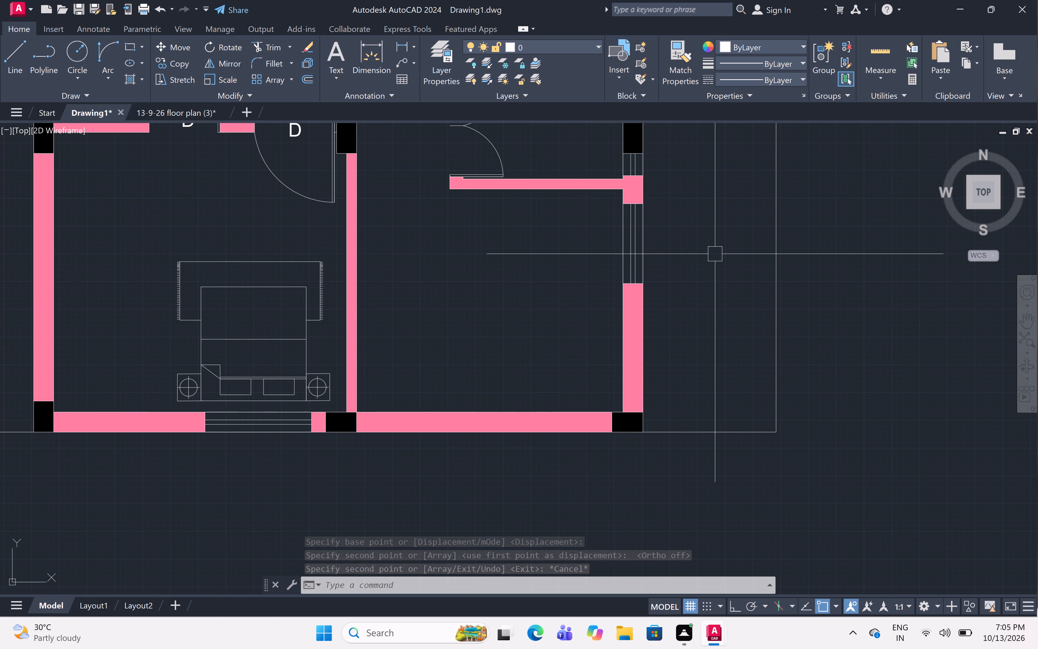
{"action": "type", "text": "l"}
{"action": "key", "text": "space"}
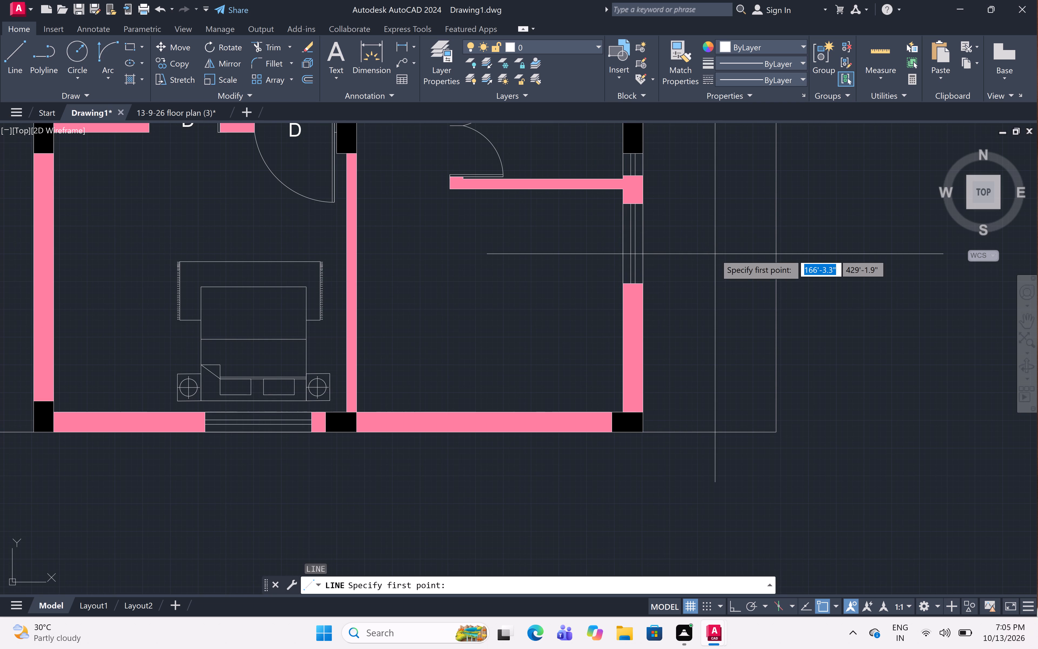
{"action": "scroll", "coordinate": [607, 196], "scroll_direction": "up", "scroll_amount": 1}
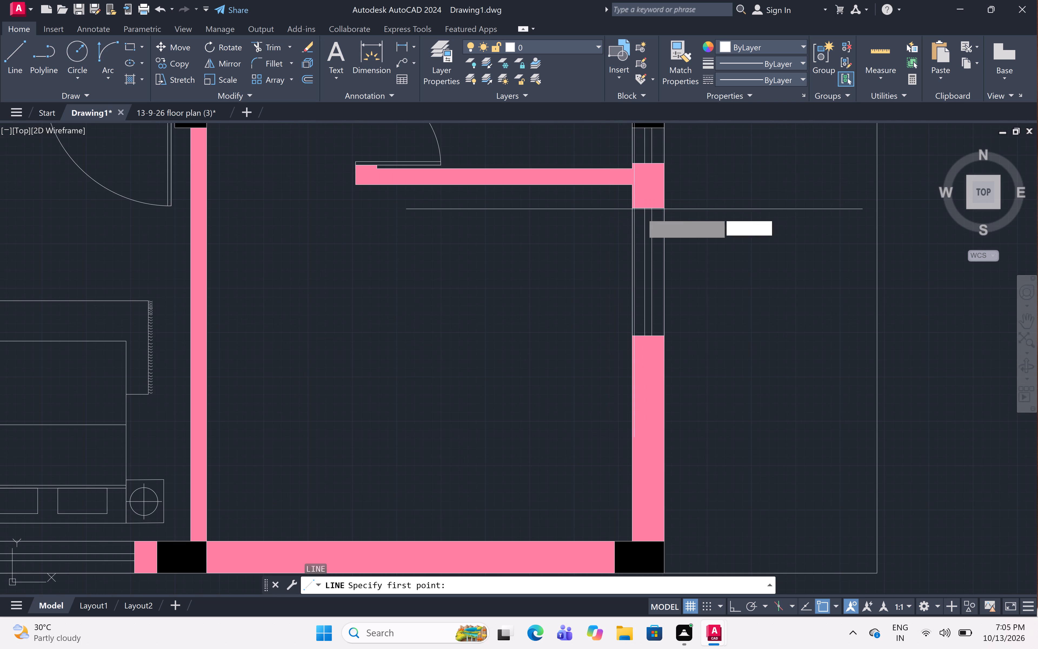
{"action": "left_click", "coordinate": [632, 200]}
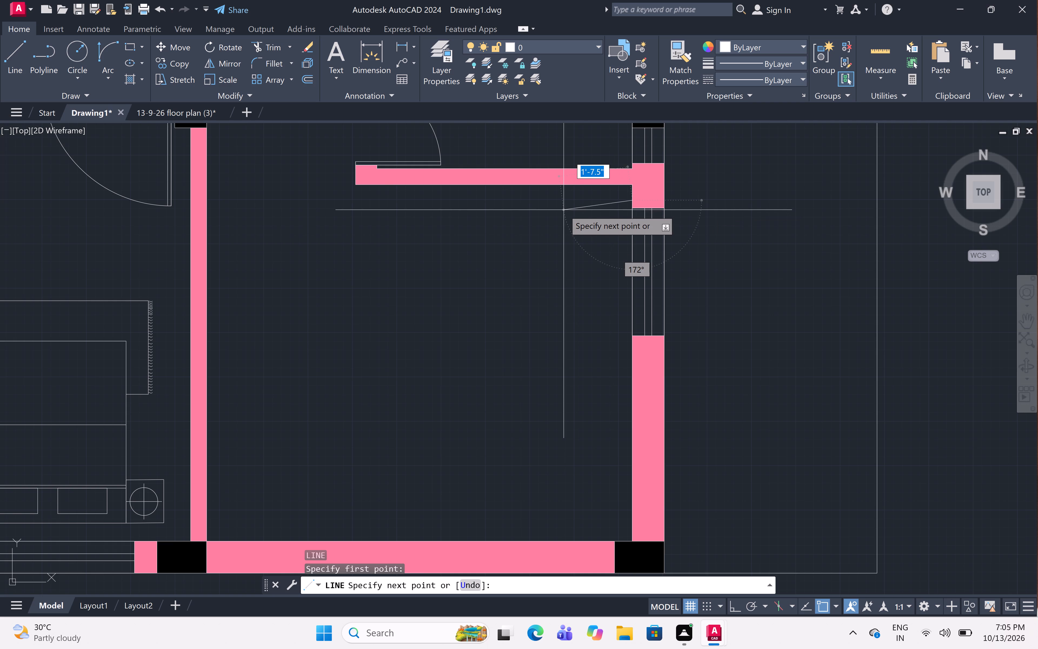
{"action": "key", "text": "F8"}
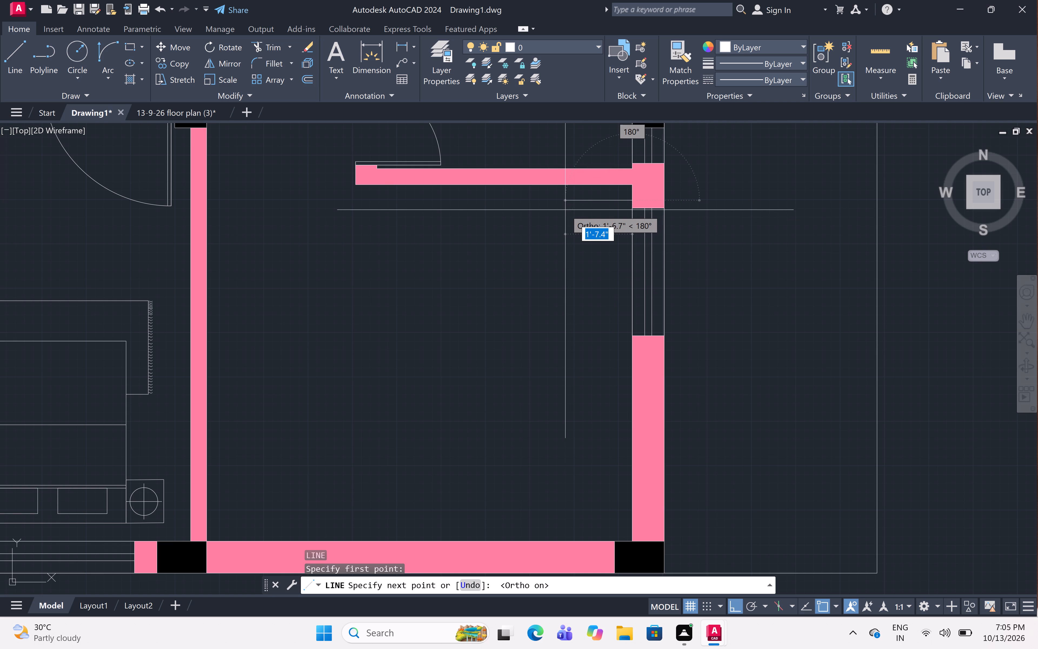
{"action": "left_click", "coordinate": [559, 207]}
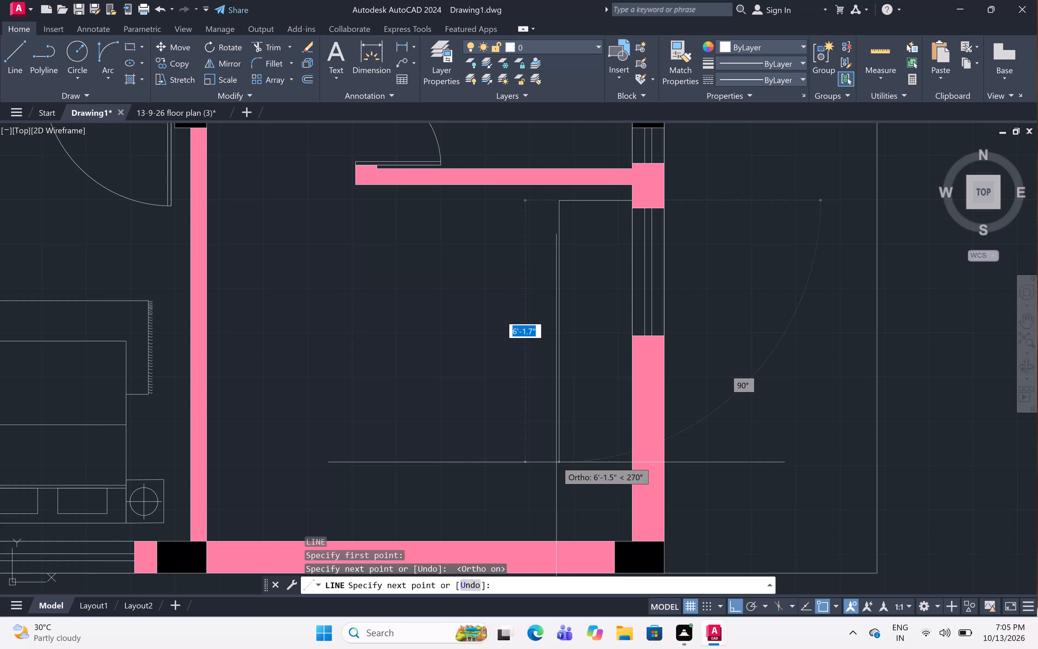
{"action": "left_click", "coordinate": [556, 465]}
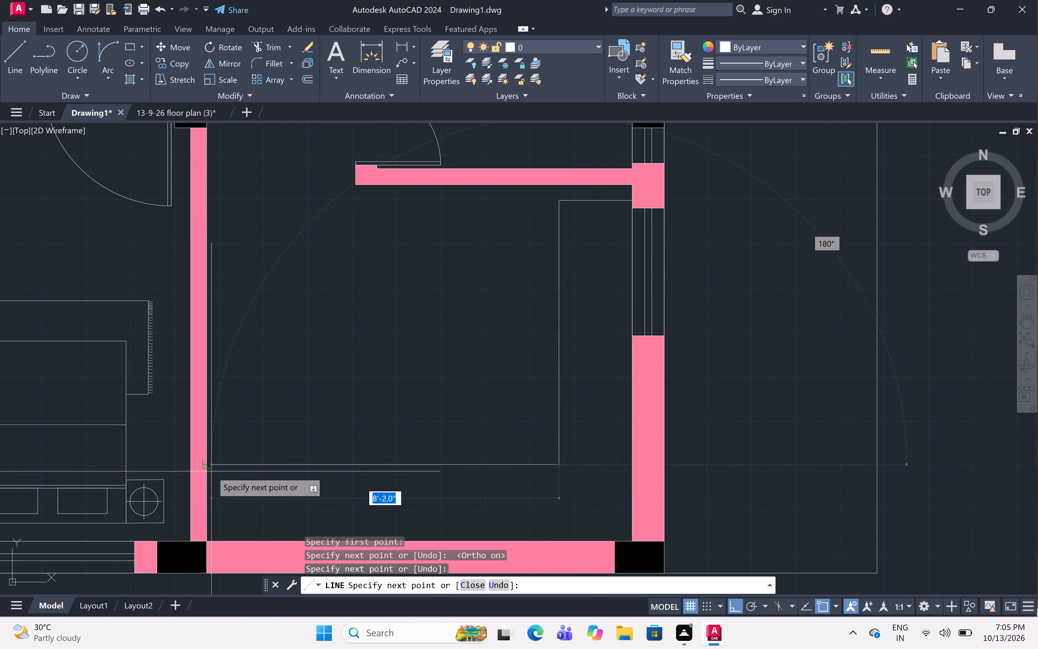
{"action": "left_click", "coordinate": [205, 463]}
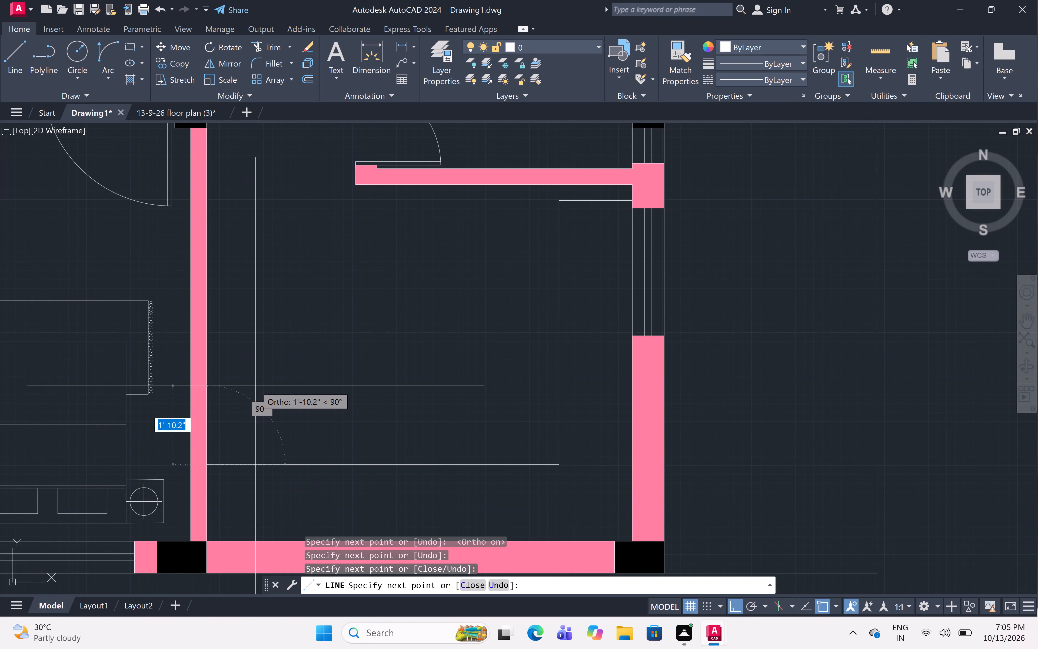
{"action": "key", "text": "Escape"}
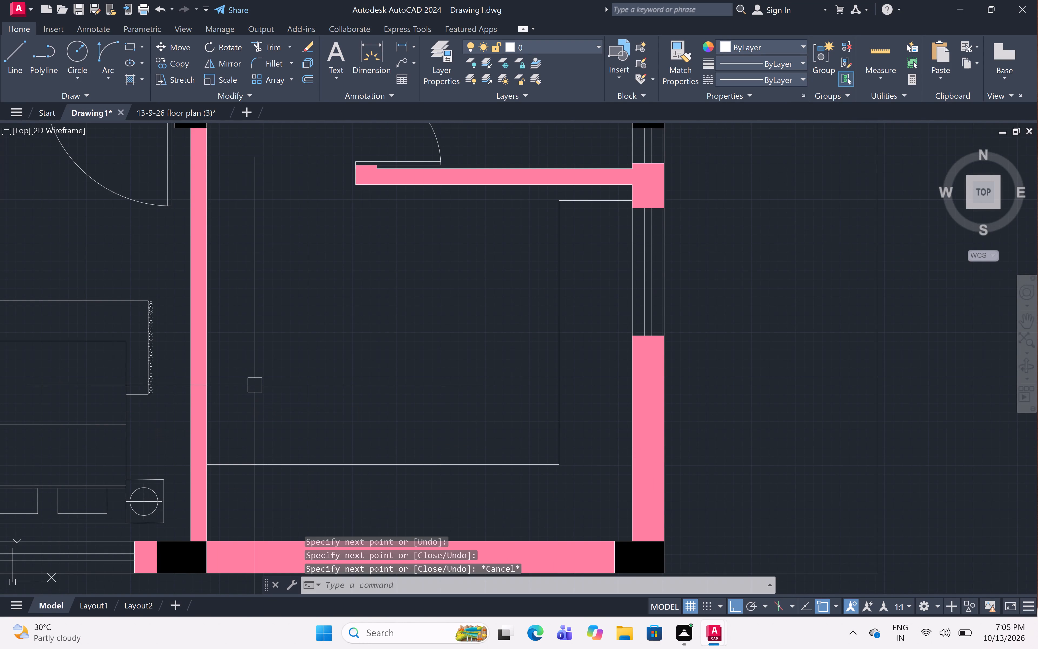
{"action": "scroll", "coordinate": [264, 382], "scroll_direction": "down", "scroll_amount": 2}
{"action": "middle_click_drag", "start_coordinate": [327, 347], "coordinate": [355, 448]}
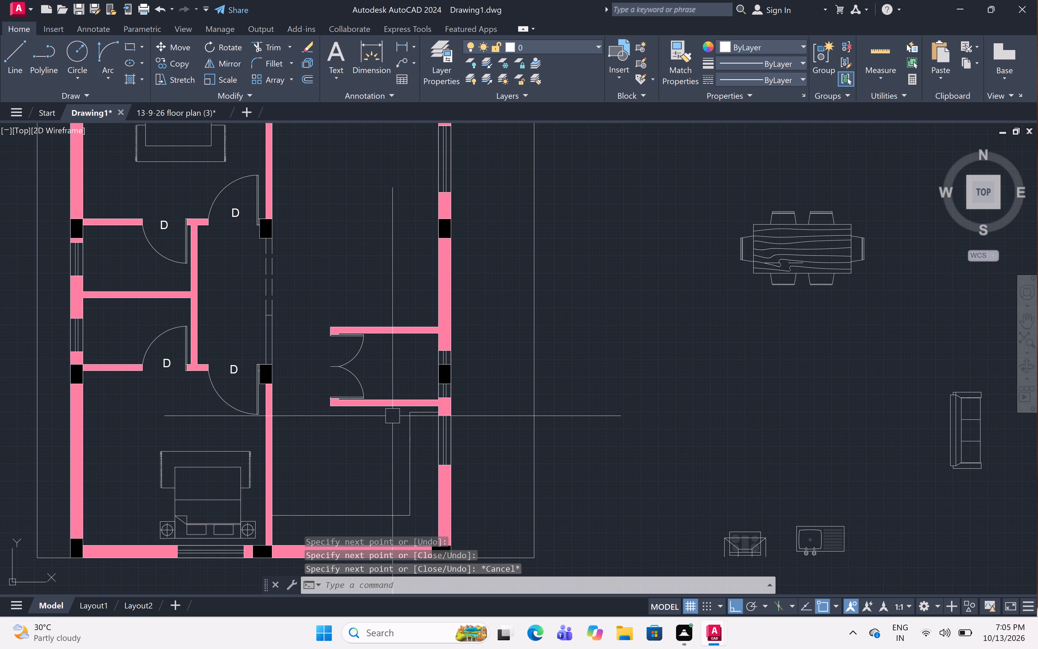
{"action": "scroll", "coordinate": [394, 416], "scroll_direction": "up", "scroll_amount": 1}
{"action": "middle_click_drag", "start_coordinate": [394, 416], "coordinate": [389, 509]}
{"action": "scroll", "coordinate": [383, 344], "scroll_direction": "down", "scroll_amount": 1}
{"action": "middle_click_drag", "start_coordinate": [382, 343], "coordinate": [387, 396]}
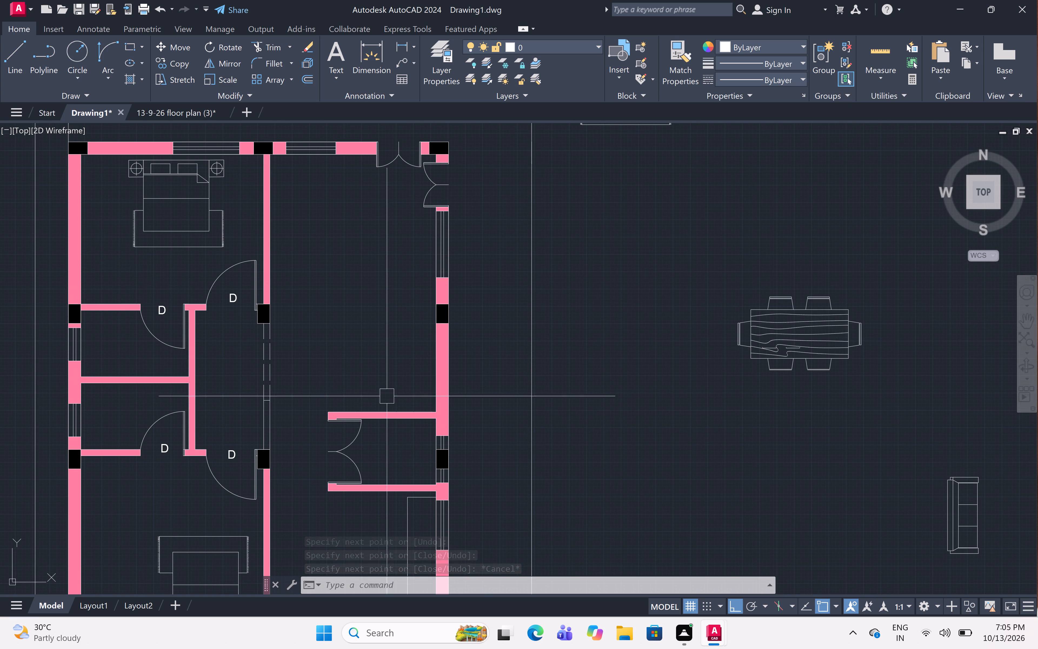
Move both three-seat sofas together, with Ortho off, to just outside the plan's boundary beside the lower-right room.
{"action": "middle_click_drag", "start_coordinate": [381, 247], "coordinate": [380, 294]}
{"action": "scroll", "coordinate": [392, 274], "scroll_direction": "down", "scroll_amount": 2}
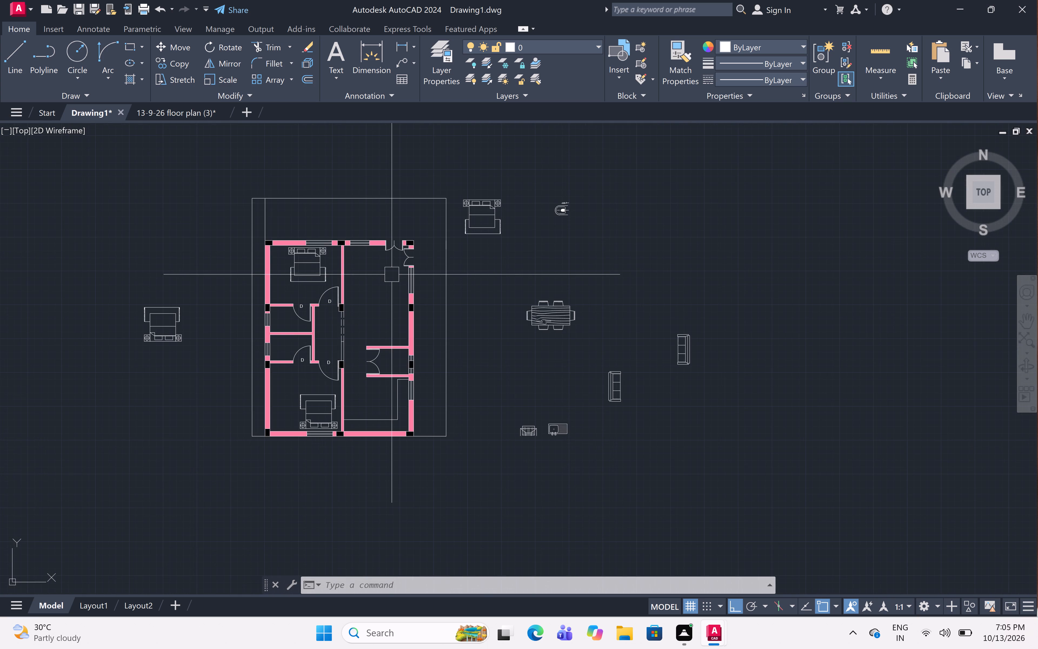
{"action": "scroll", "coordinate": [667, 424], "scroll_direction": "up", "scroll_amount": 1}
{"action": "left_click", "coordinate": [614, 324]}
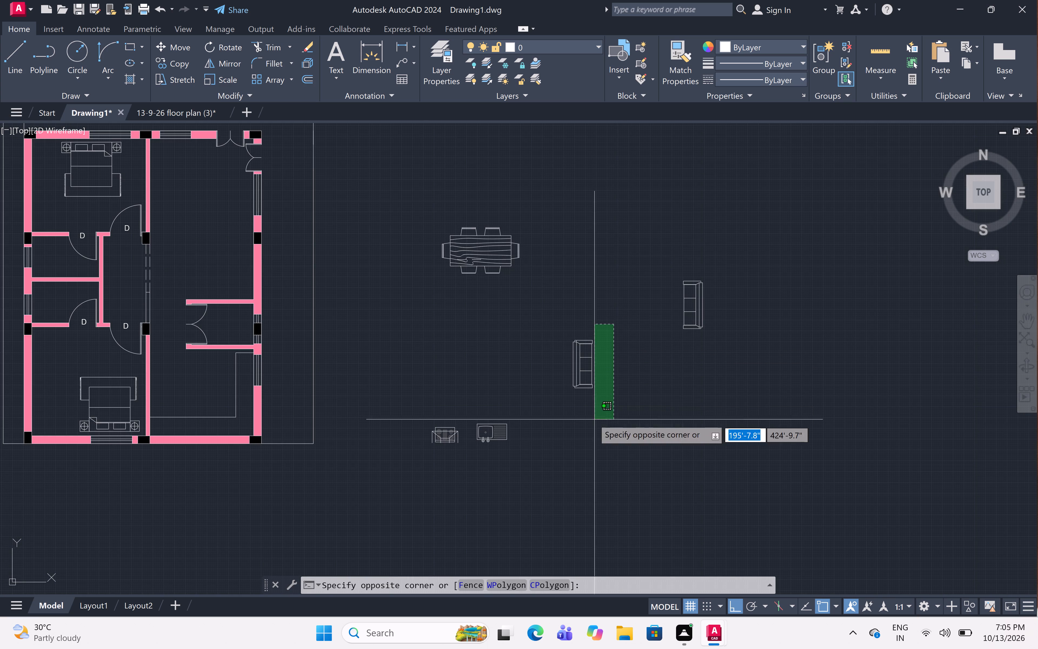
{"action": "left_click", "coordinate": [510, 392]}
{"action": "left_click_drag", "start_coordinate": [633, 313], "coordinate": [633, 315]}
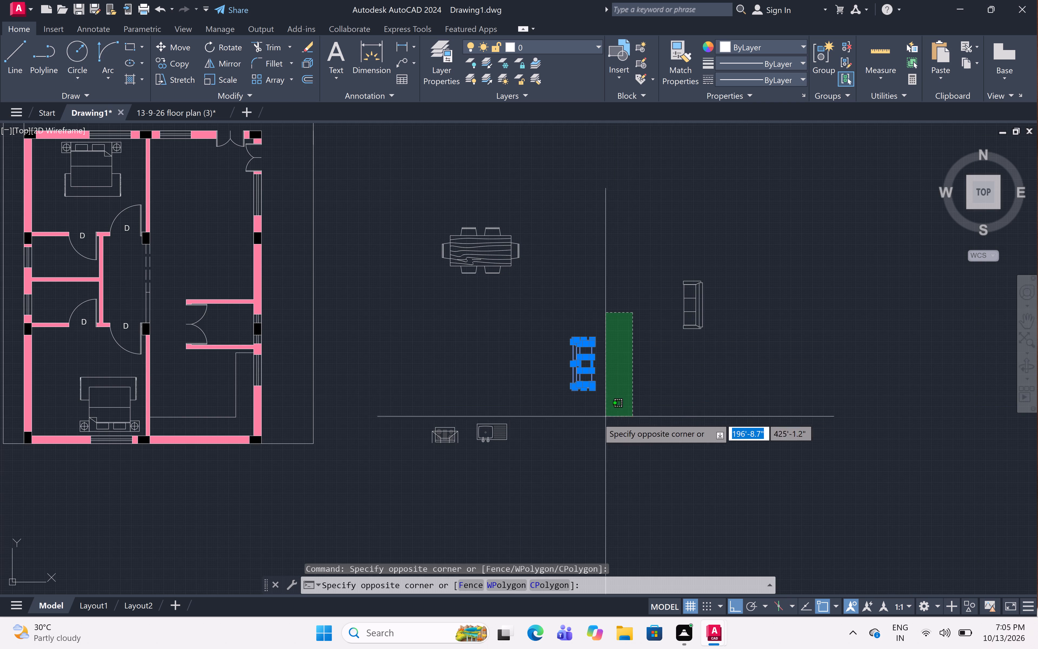
{"action": "left_click", "coordinate": [538, 418]}
{"action": "left_click", "coordinate": [650, 241]}
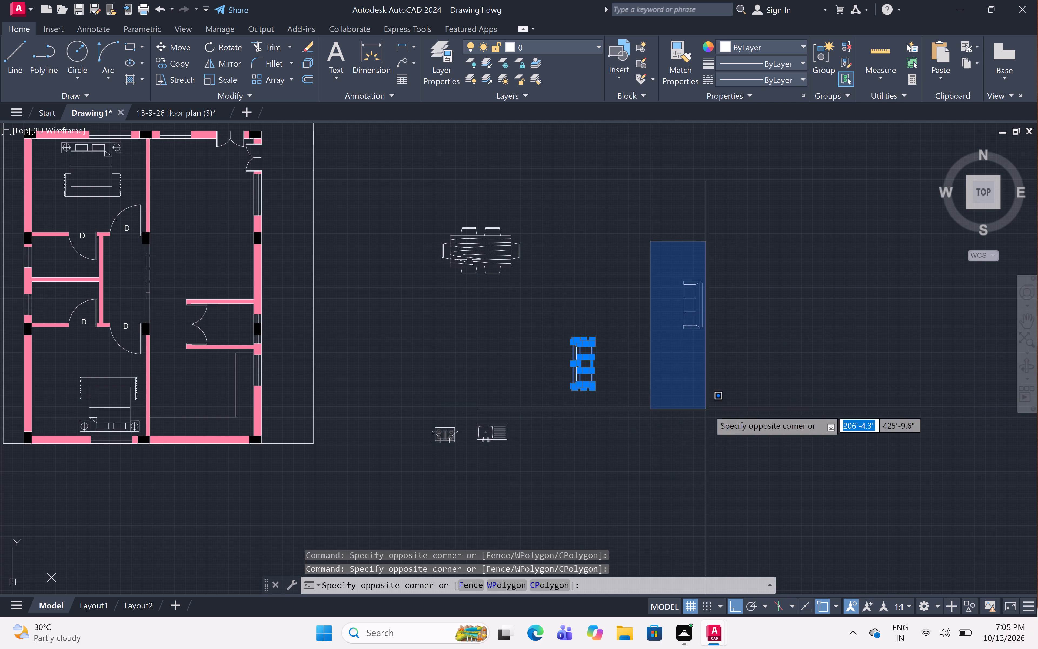
{"action": "left_click", "coordinate": [745, 414]}
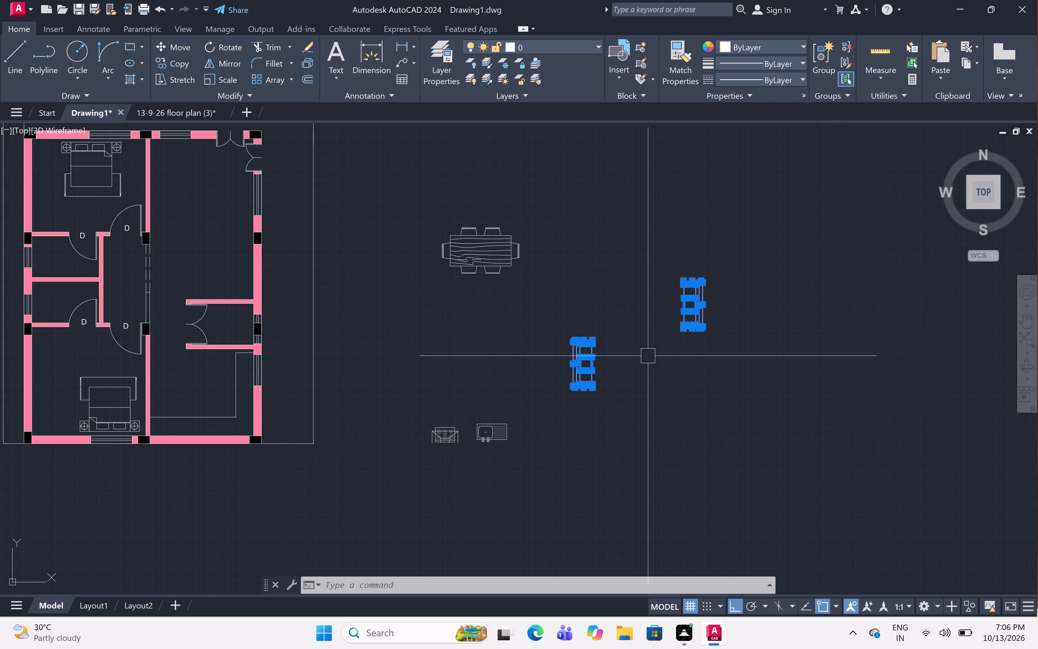
{"action": "scroll", "coordinate": [558, 361], "scroll_direction": "down", "scroll_amount": 1}
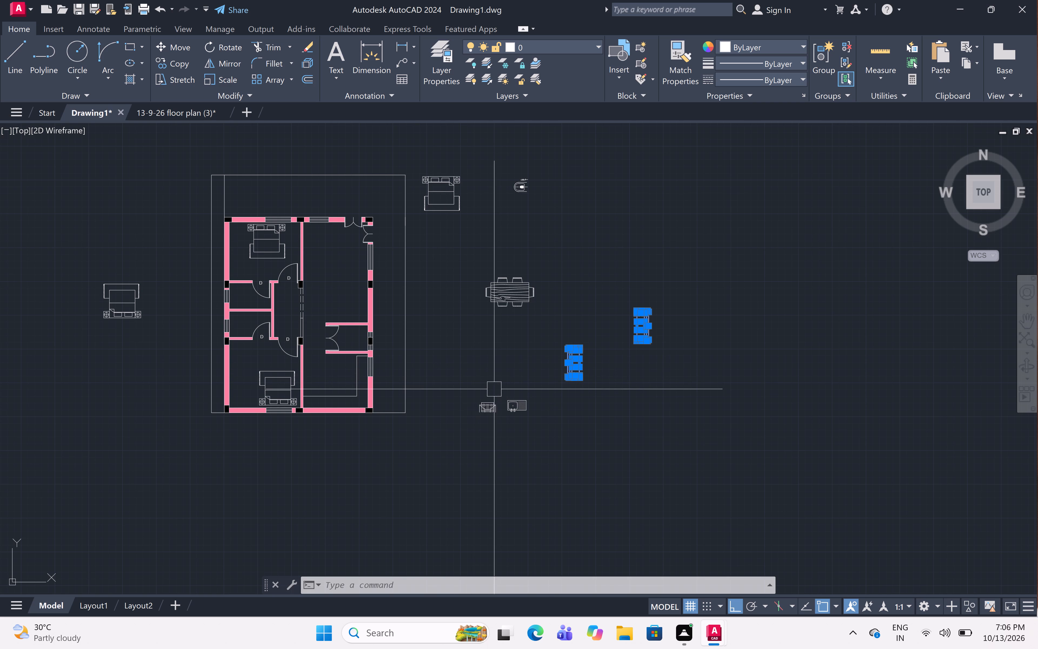
{"action": "type", "text": "m"}
{"action": "key", "text": "space"}
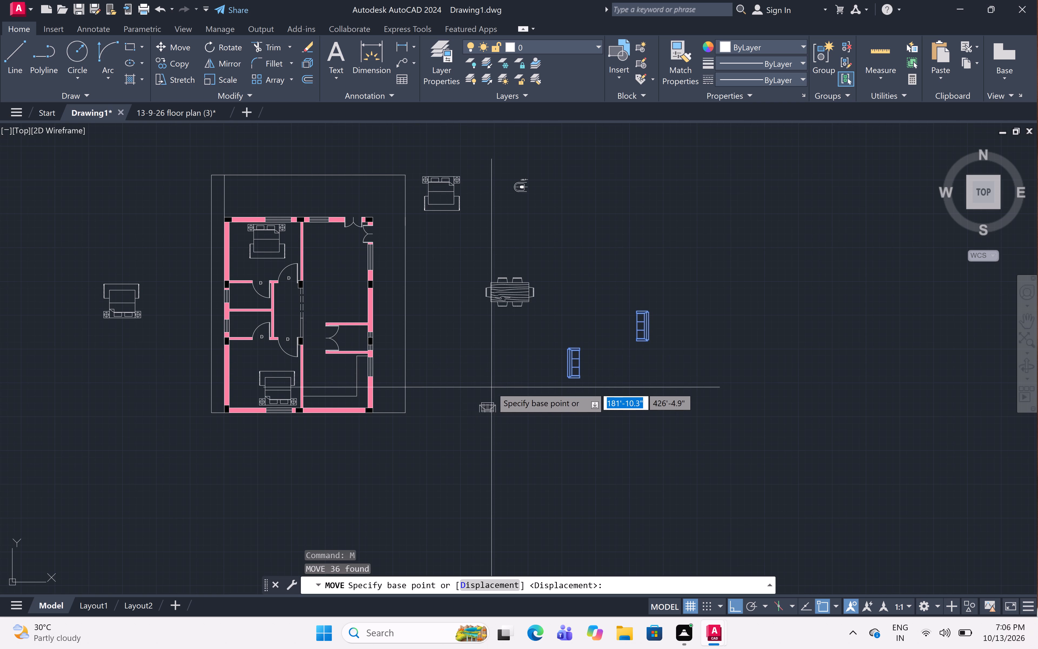
{"action": "left_click", "coordinate": [579, 361]}
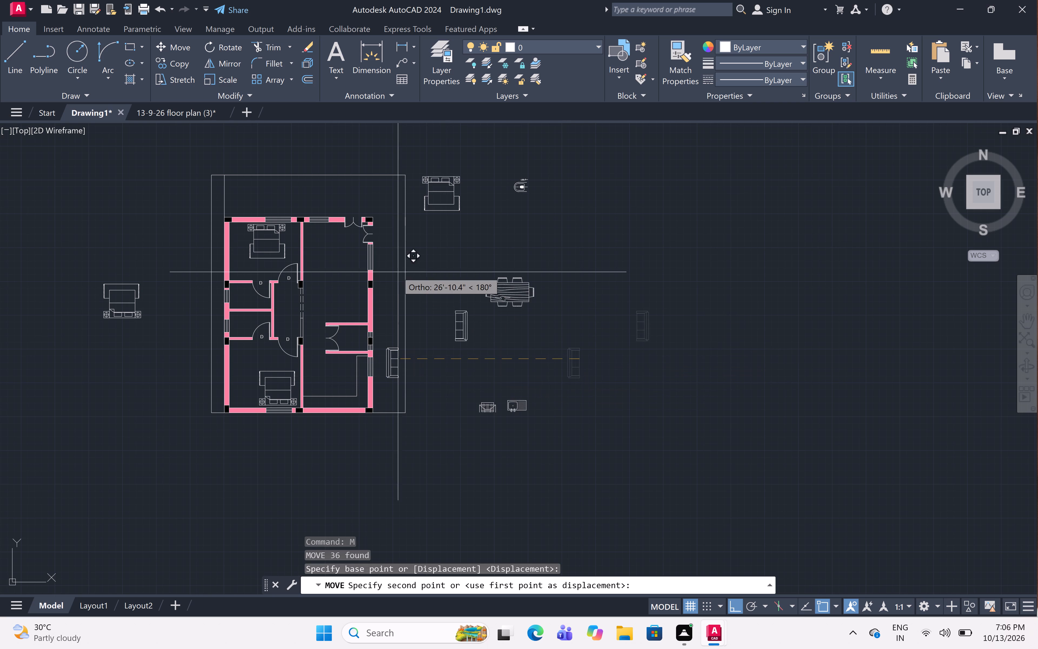
{"action": "key", "text": "F8"}
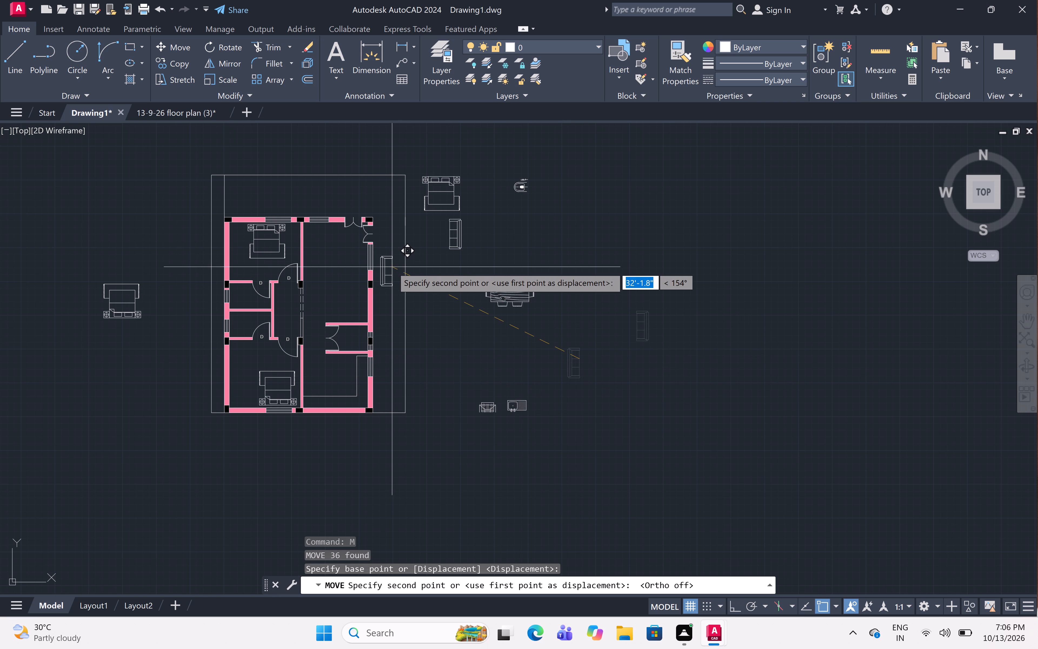
{"action": "middle_click_drag", "start_coordinate": [292, 288], "coordinate": [325, 338]}
{"action": "left_click", "coordinate": [464, 426]}
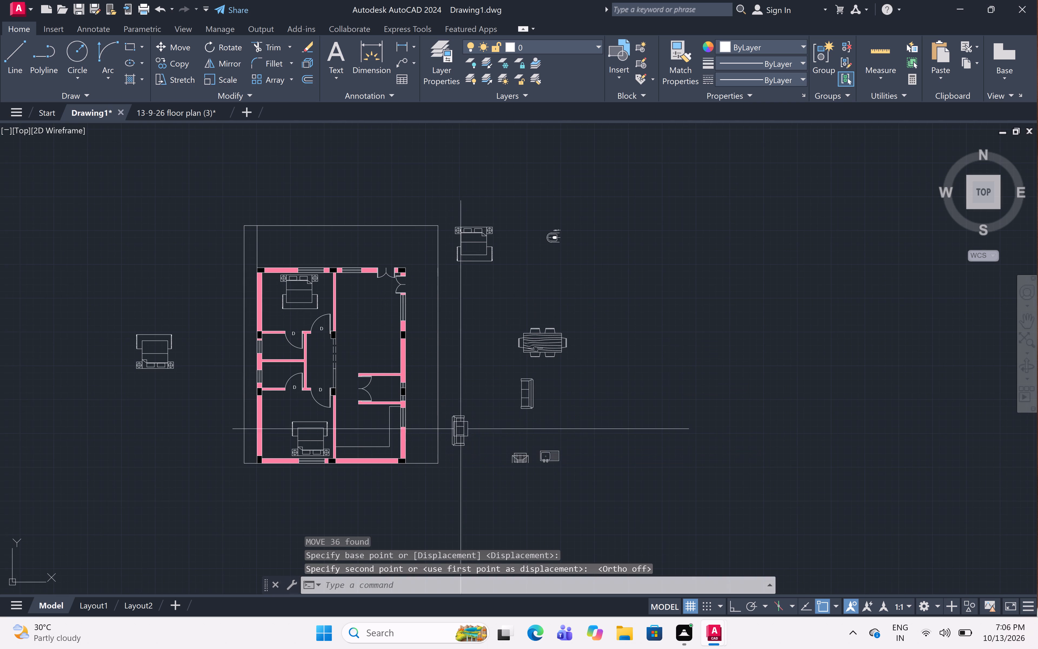
Copy the sofa nearest the plan into the upper-right room, with its back along the wall shared with the bedroom.
{"action": "scroll", "coordinate": [437, 435], "scroll_direction": "up", "scroll_amount": 3}
{"action": "left_click", "coordinate": [583, 307]}
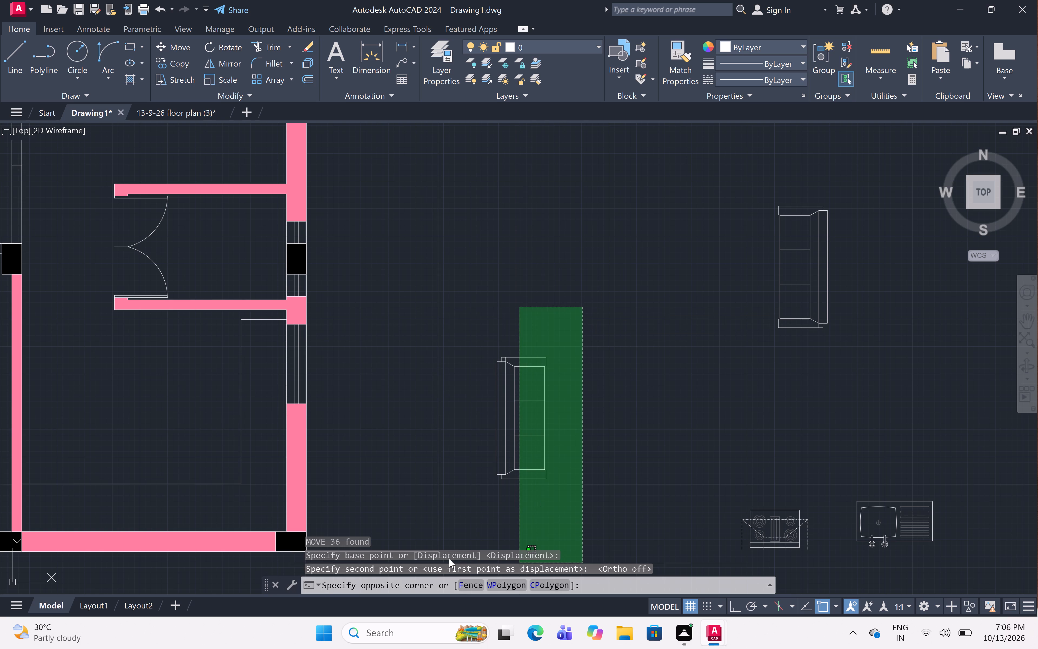
{"action": "left_click", "coordinate": [465, 525]}
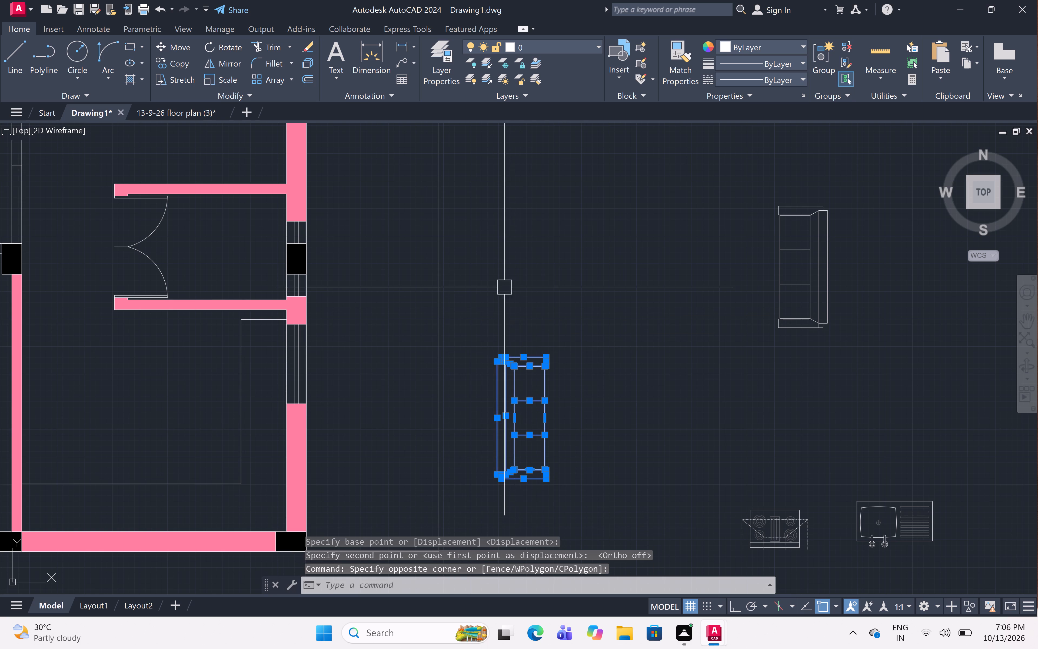
{"action": "type", "text": "co"}
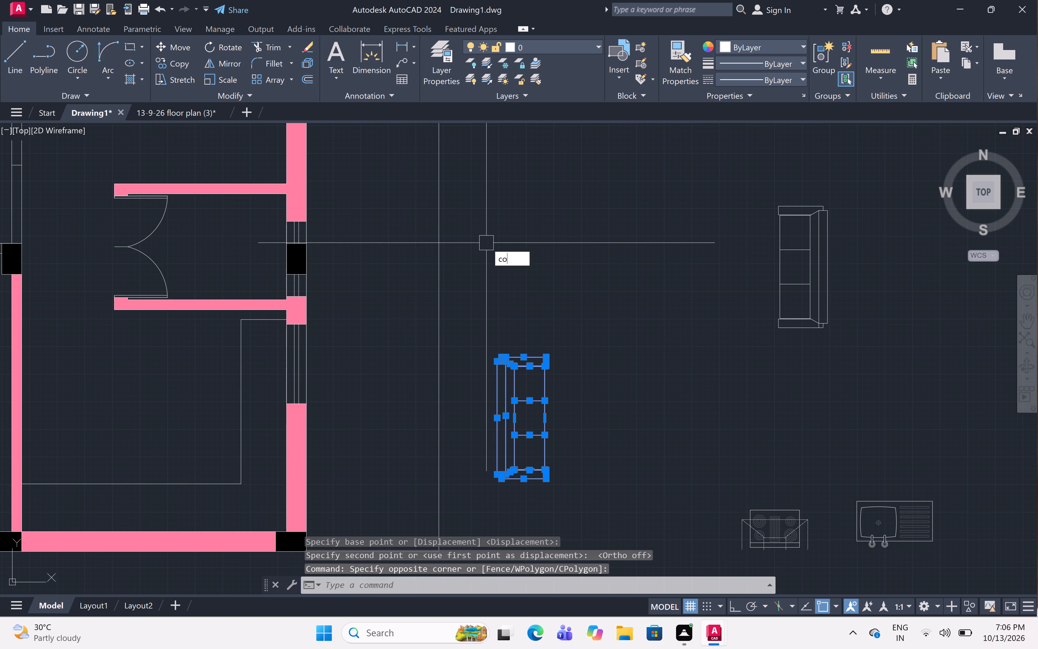
{"action": "key", "text": "space"}
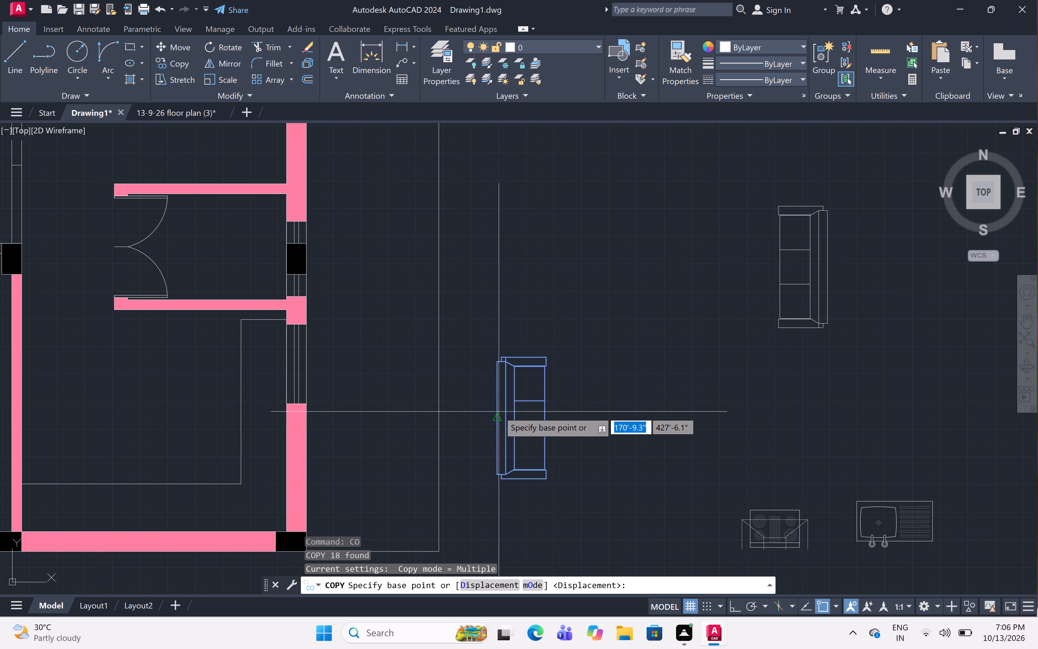
{"action": "left_click", "coordinate": [499, 418]}
{"action": "scroll", "coordinate": [378, 259], "scroll_direction": "down", "scroll_amount": 4}
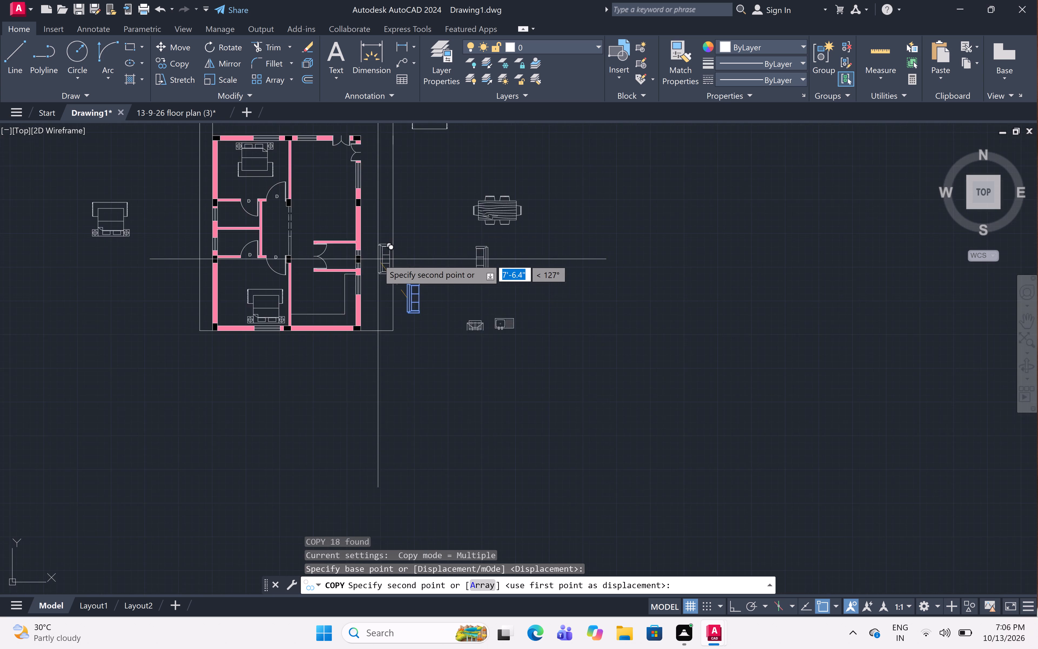
{"action": "scroll", "coordinate": [317, 177], "scroll_direction": "up", "scroll_amount": 5}
{"action": "scroll", "coordinate": [322, 213], "scroll_direction": "down", "scroll_amount": 2}
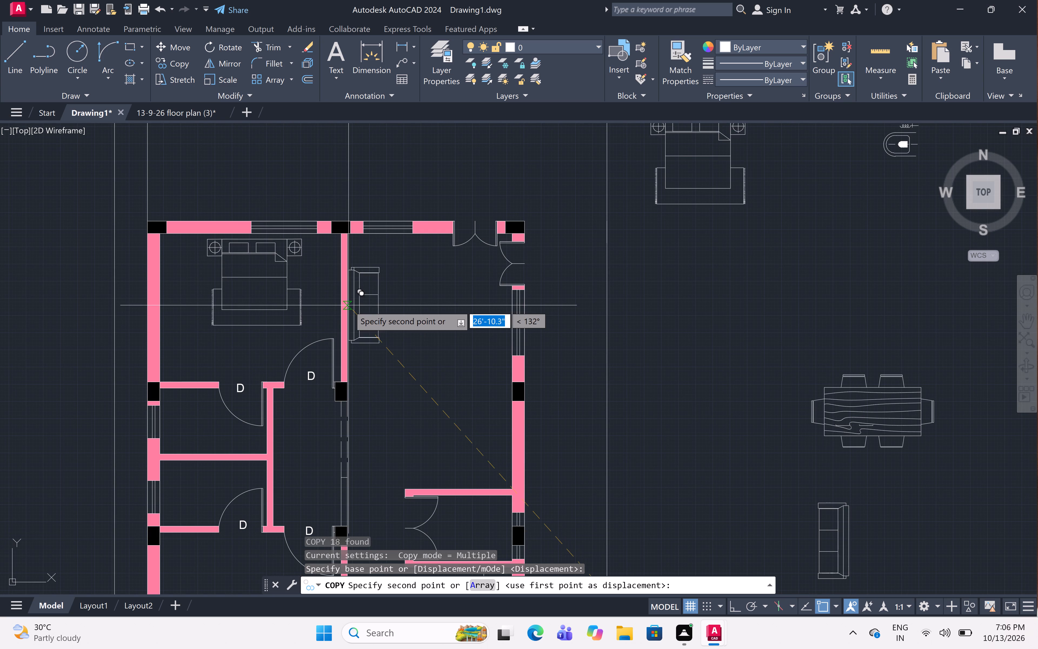
{"action": "middle_click_drag", "start_coordinate": [362, 335], "coordinate": [368, 345]}
{"action": "scroll", "coordinate": [365, 367], "scroll_direction": "up", "scroll_amount": 1}
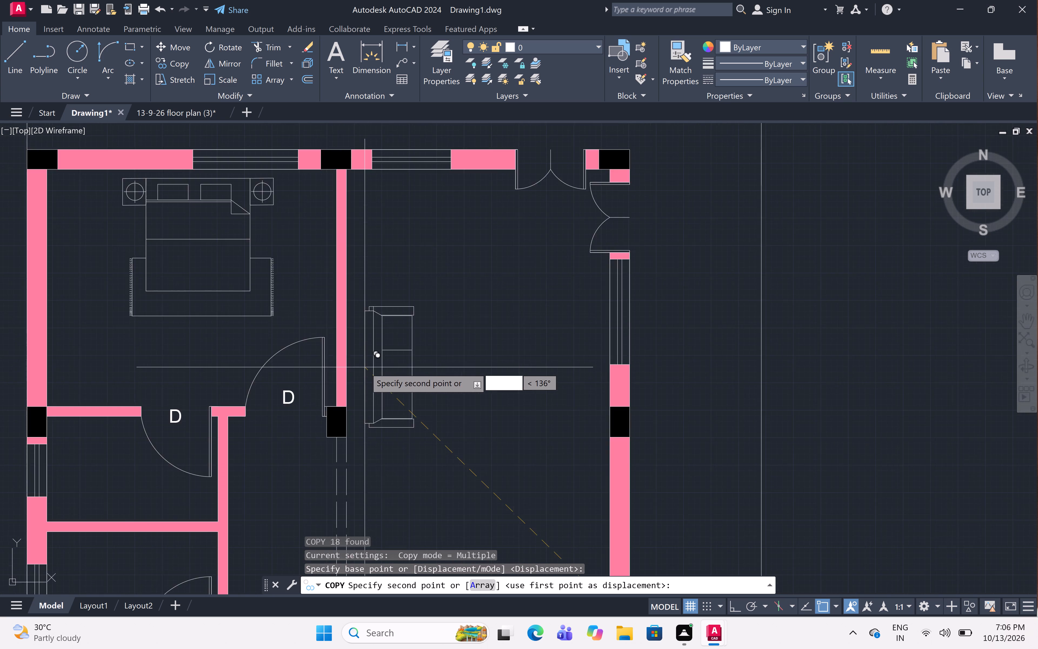
{"action": "scroll", "coordinate": [365, 367], "scroll_direction": "up", "scroll_amount": 1}
{"action": "middle_click_drag", "start_coordinate": [357, 307], "coordinate": [366, 344]}
{"action": "middle_click_drag", "start_coordinate": [375, 391], "coordinate": [373, 386]}
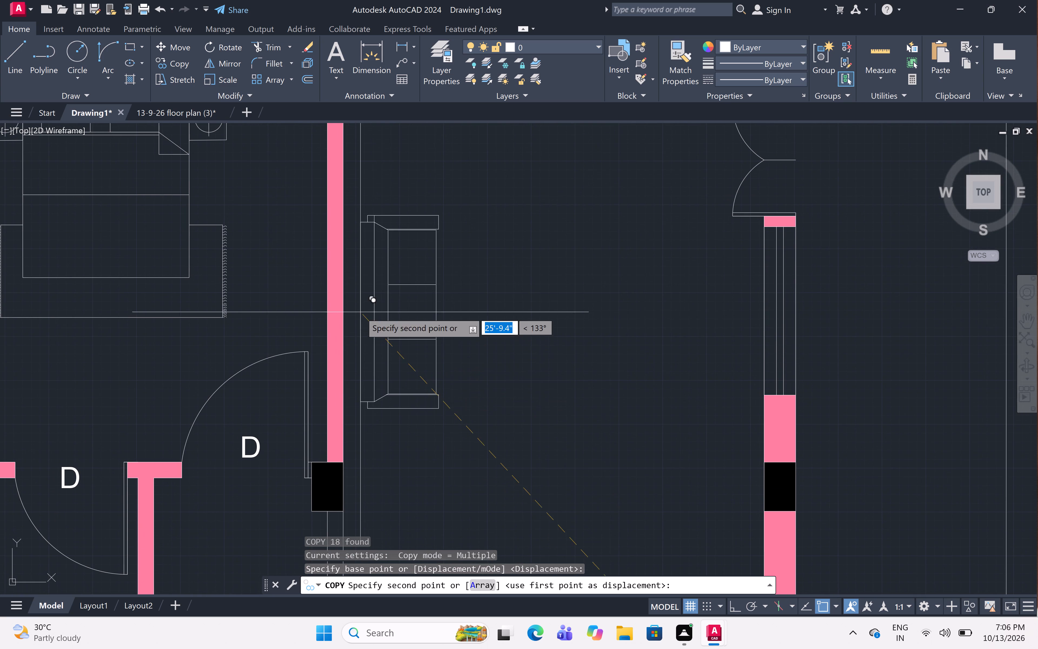
{"action": "middle_click_drag", "start_coordinate": [360, 312], "coordinate": [382, 405]}
{"action": "scroll", "coordinate": [381, 328], "scroll_direction": "down", "scroll_amount": 1}
{"action": "scroll", "coordinate": [388, 401], "scroll_direction": "up", "scroll_amount": 1}
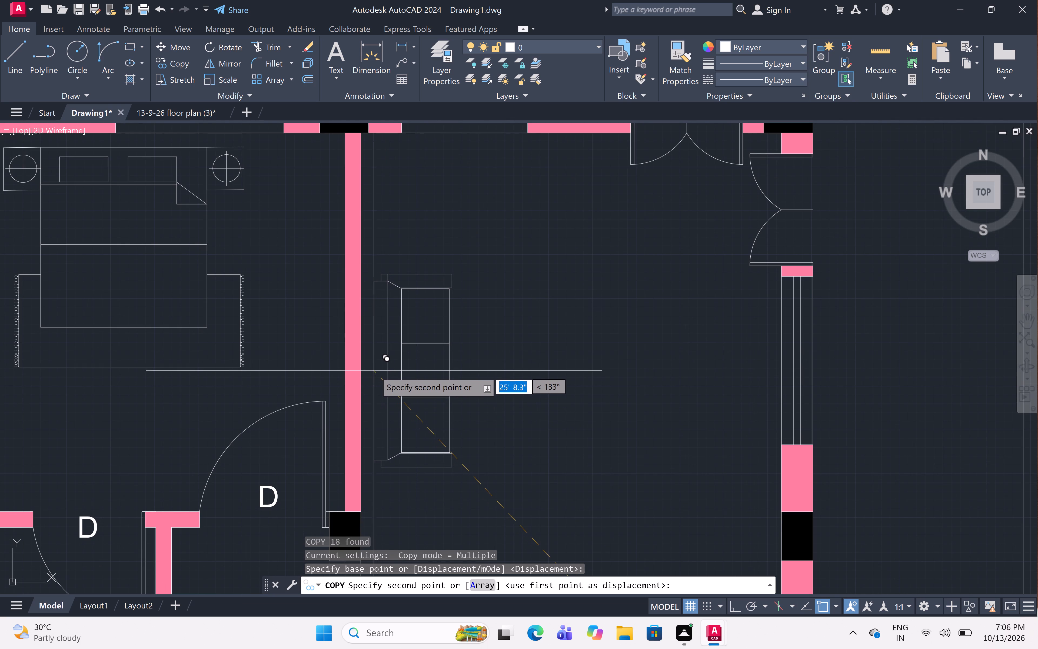
{"action": "left_click", "coordinate": [375, 379]}
{"action": "scroll", "coordinate": [406, 322], "scroll_direction": "down", "scroll_amount": 3}
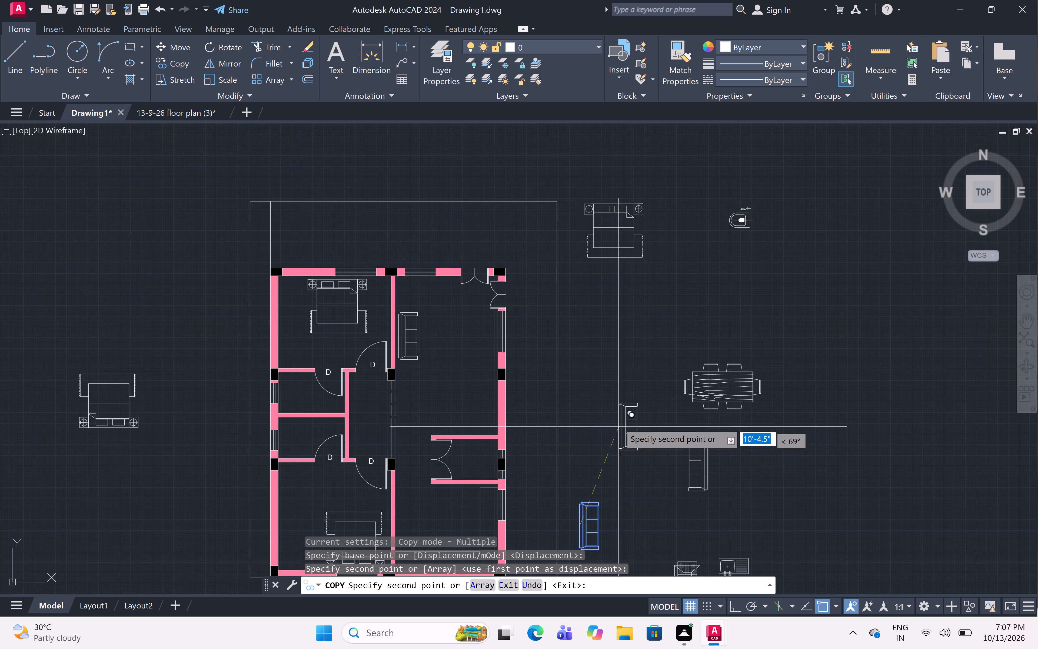
{"action": "key", "text": "Escape"}
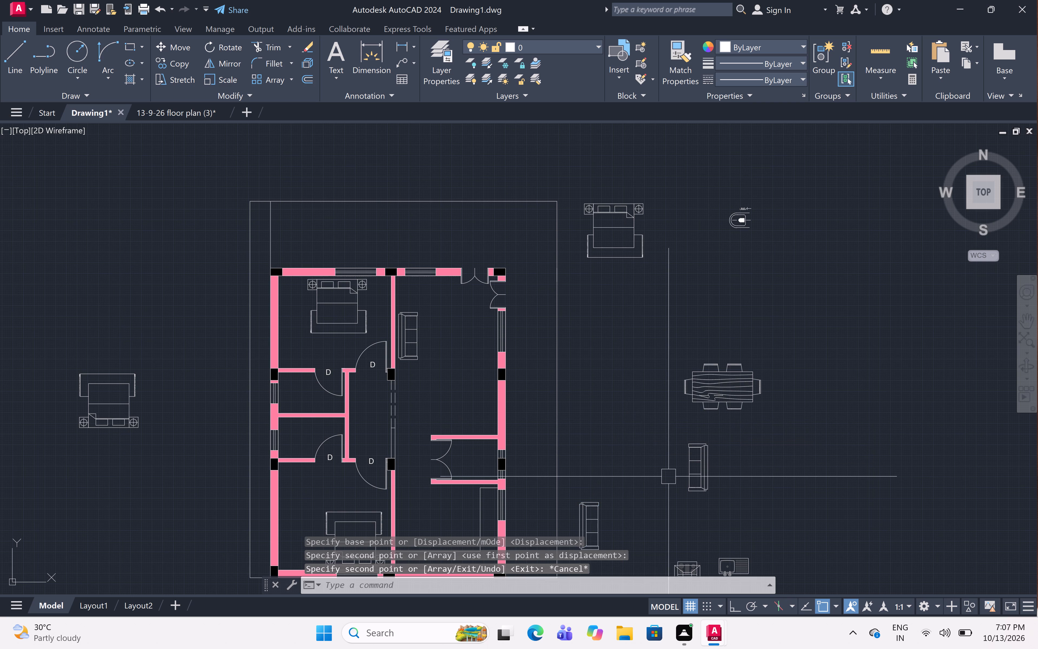
Copy the other sofa into the upper-right room, backed toward the right wall's window and facing the first sofa.
{"action": "scroll", "coordinate": [690, 489], "scroll_direction": "up", "scroll_amount": 2}
{"action": "left_click", "coordinate": [759, 345]}
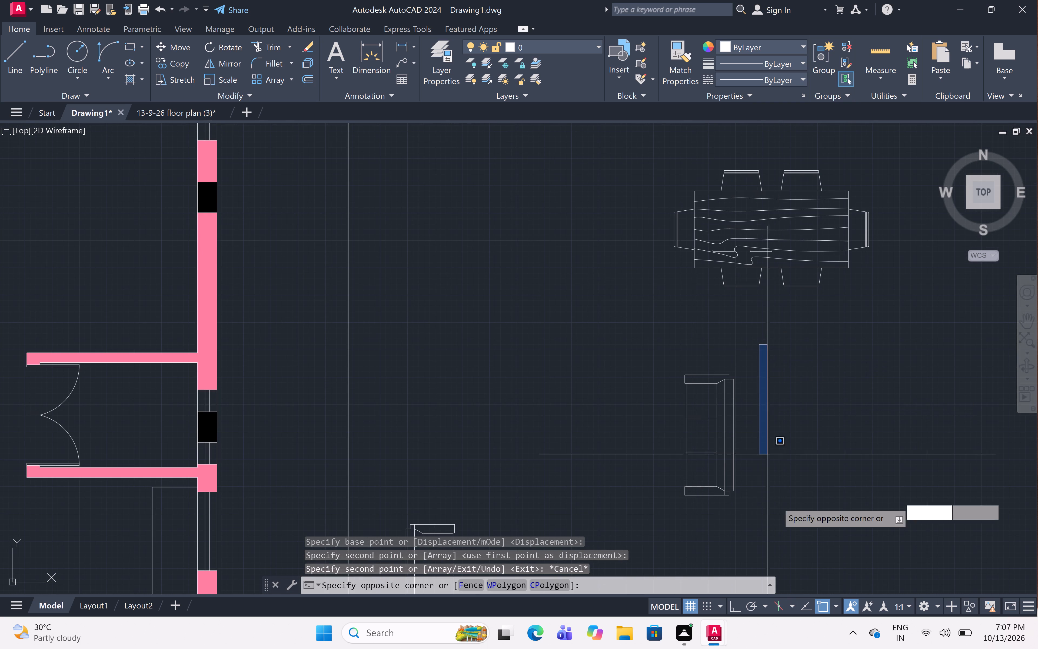
{"action": "left_click", "coordinate": [663, 509]}
{"action": "scroll", "coordinate": [646, 354], "scroll_direction": "down", "scroll_amount": 2}
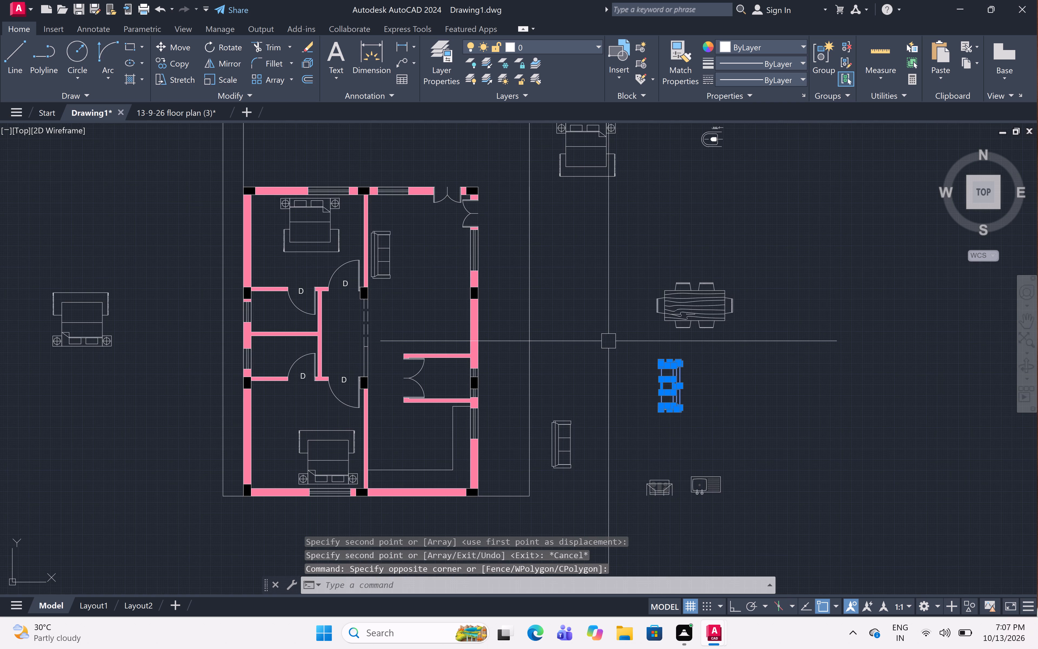
{"action": "type", "text": "co"}
{"action": "key", "text": "space"}
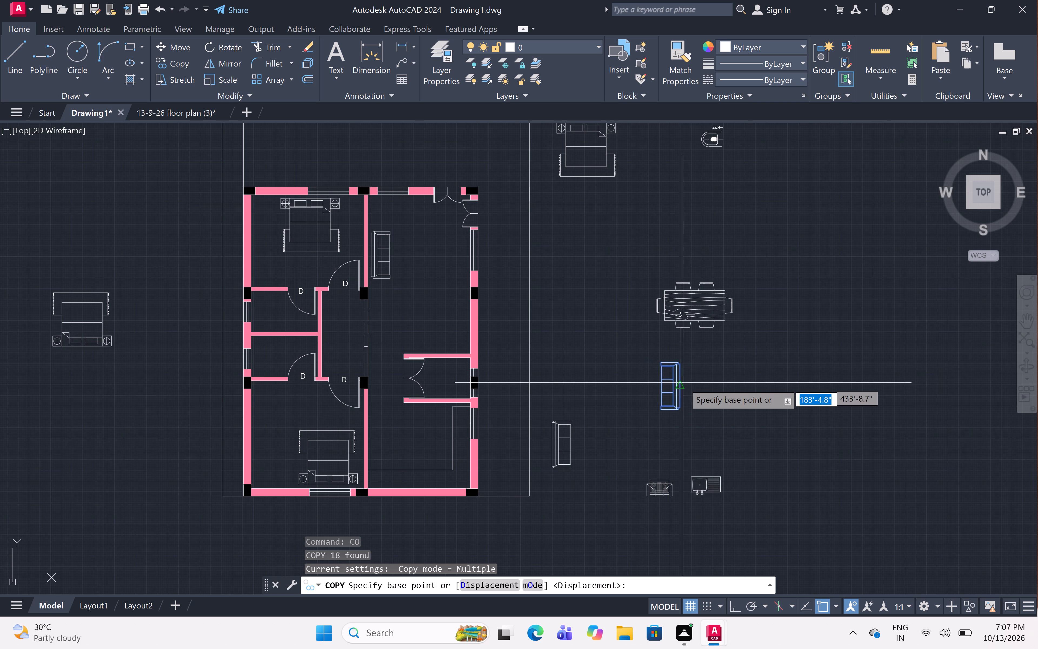
{"action": "left_click", "coordinate": [677, 385]}
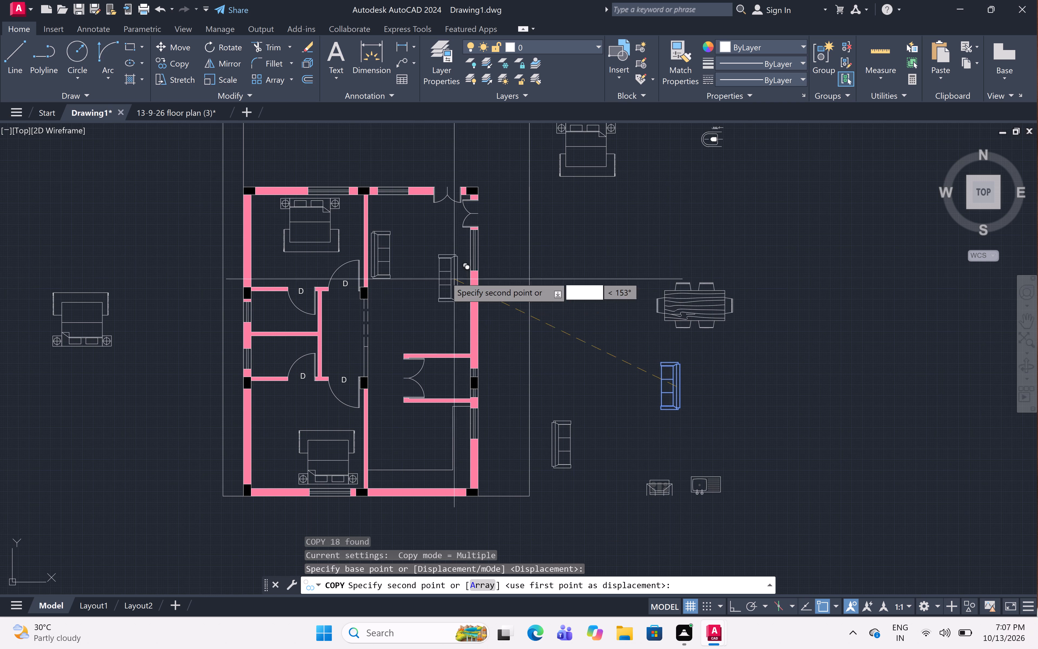
{"action": "middle_click_drag", "start_coordinate": [445, 264], "coordinate": [458, 311]}
{"action": "scroll", "coordinate": [458, 331], "scroll_direction": "up", "scroll_amount": 2}
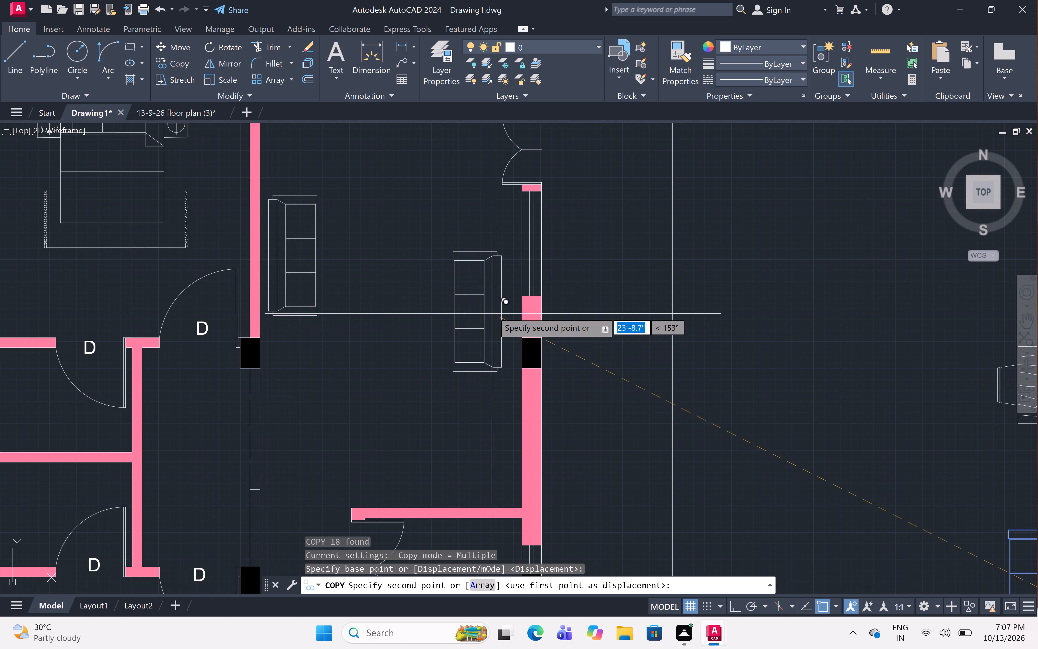
{"action": "scroll", "coordinate": [493, 312], "scroll_direction": "up", "scroll_amount": 1}
{"action": "middle_click_drag", "start_coordinate": [493, 311], "coordinate": [508, 375]}
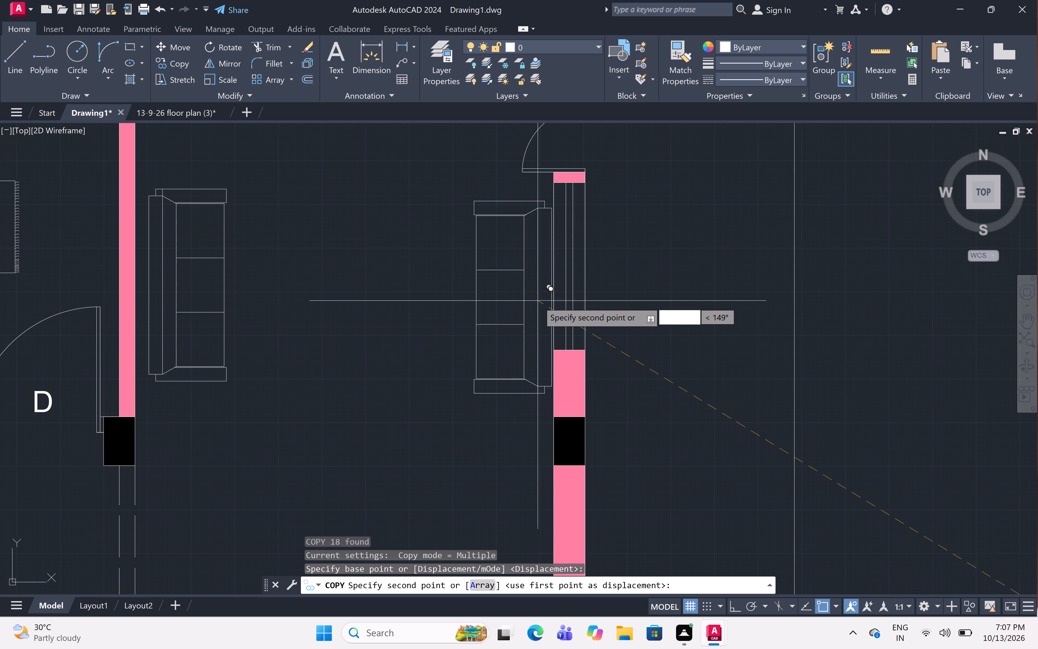
{"action": "left_click", "coordinate": [531, 290]}
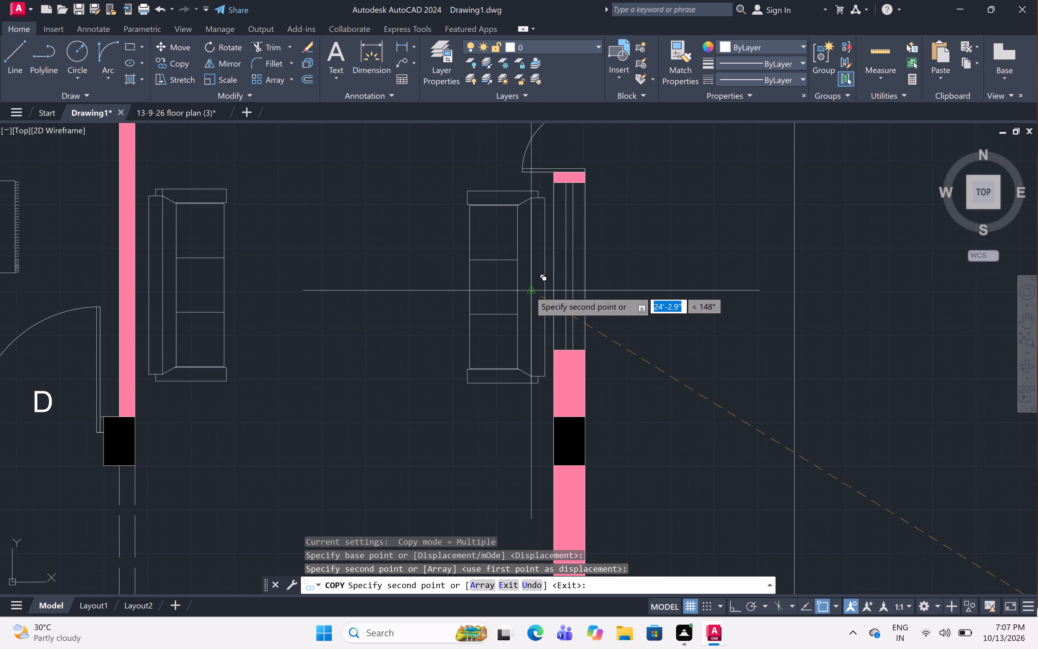
{"action": "scroll", "coordinate": [467, 290], "scroll_direction": "down", "scroll_amount": 2}
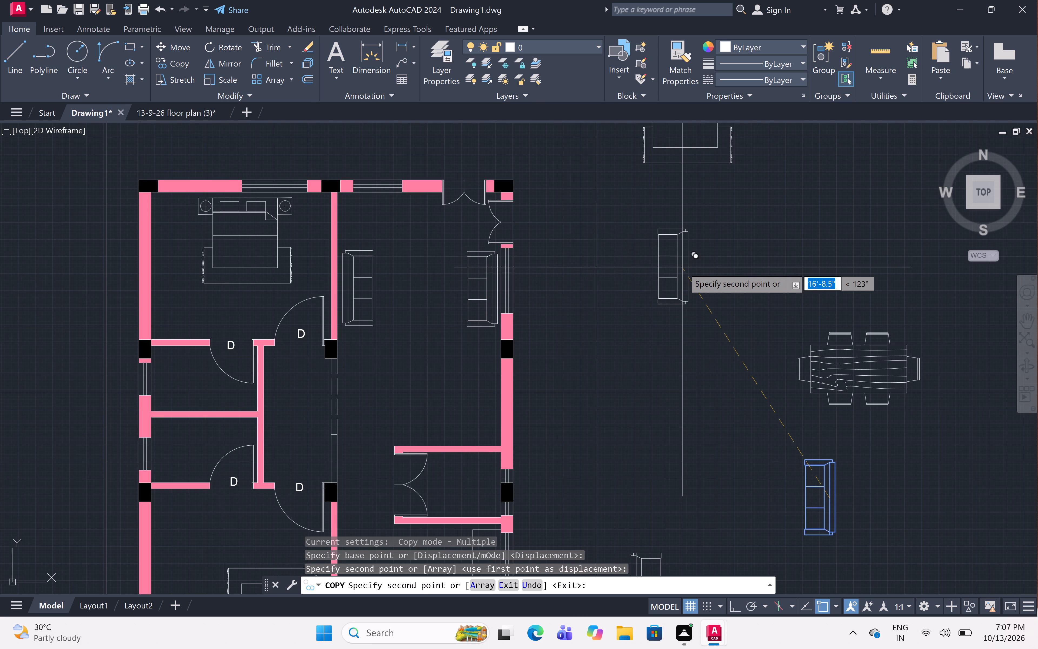
{"action": "key", "text": "Escape"}
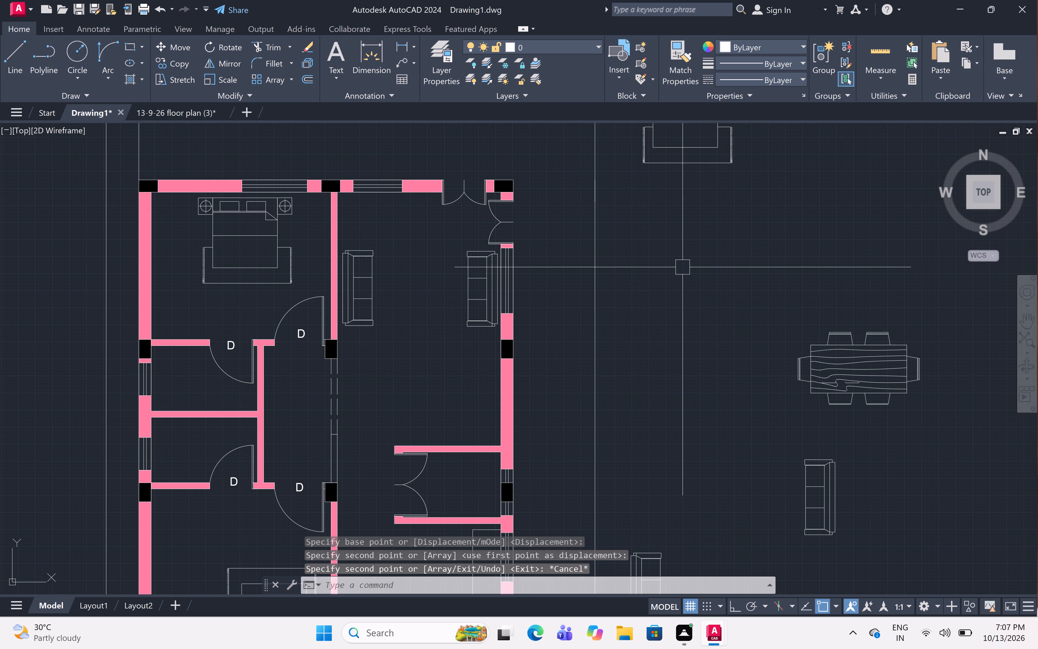
Examine the lower-right room's counter and the overall furnished layout of the house plan.
{"action": "scroll", "coordinate": [680, 261], "scroll_direction": "down", "scroll_amount": 2}
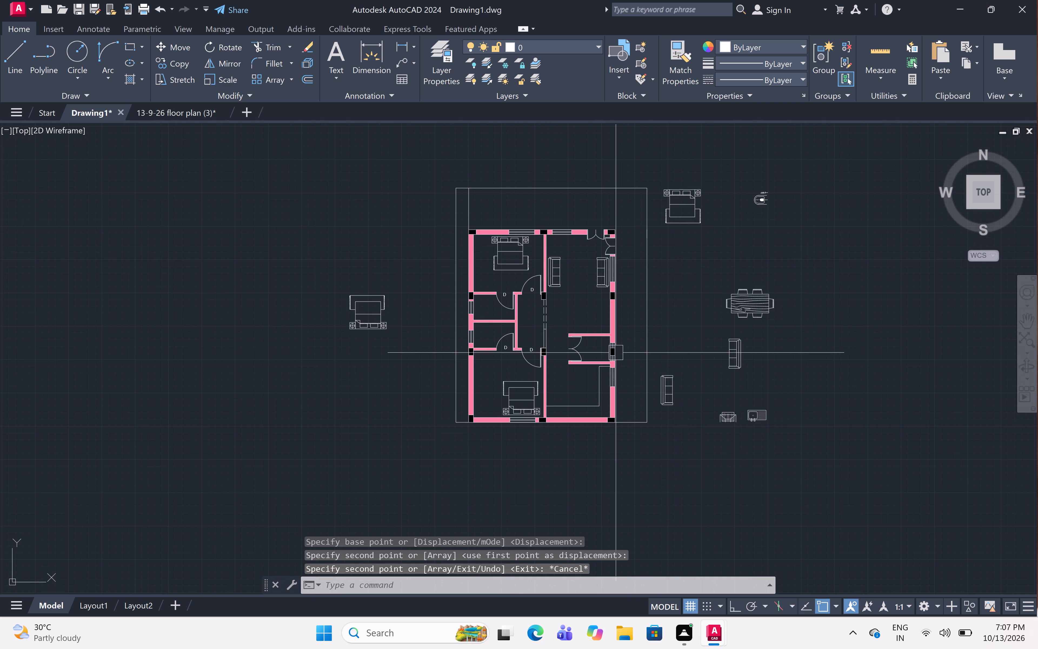
{"action": "scroll", "coordinate": [604, 402], "scroll_direction": "up", "scroll_amount": 1}
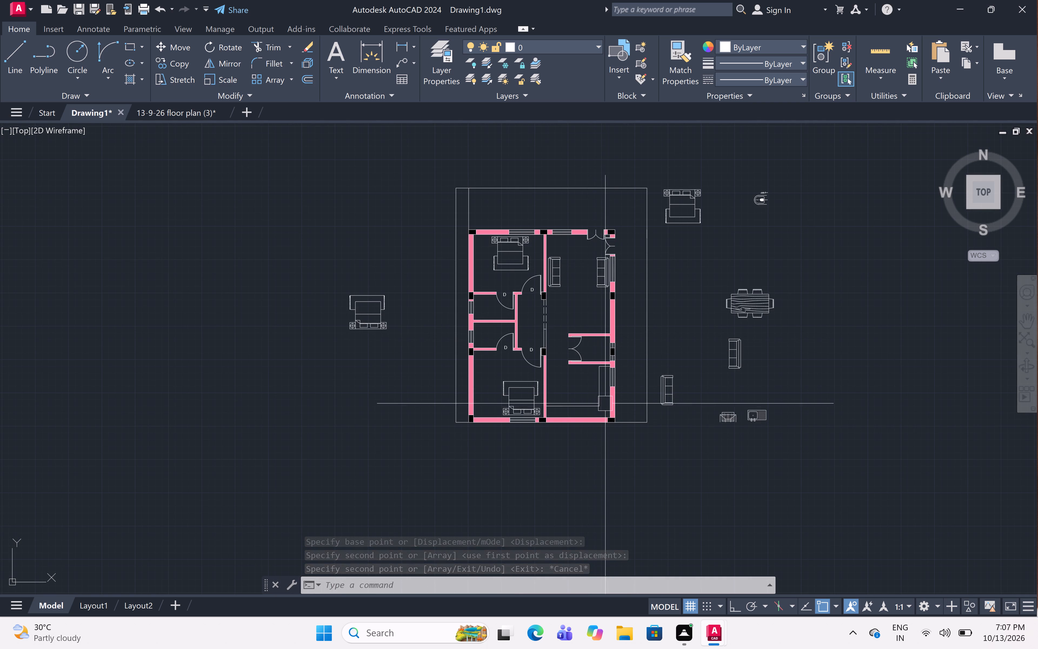
{"action": "scroll", "coordinate": [604, 402], "scroll_direction": "up", "scroll_amount": 1}
{"action": "scroll", "coordinate": [594, 378], "scroll_direction": "up", "scroll_amount": 2}
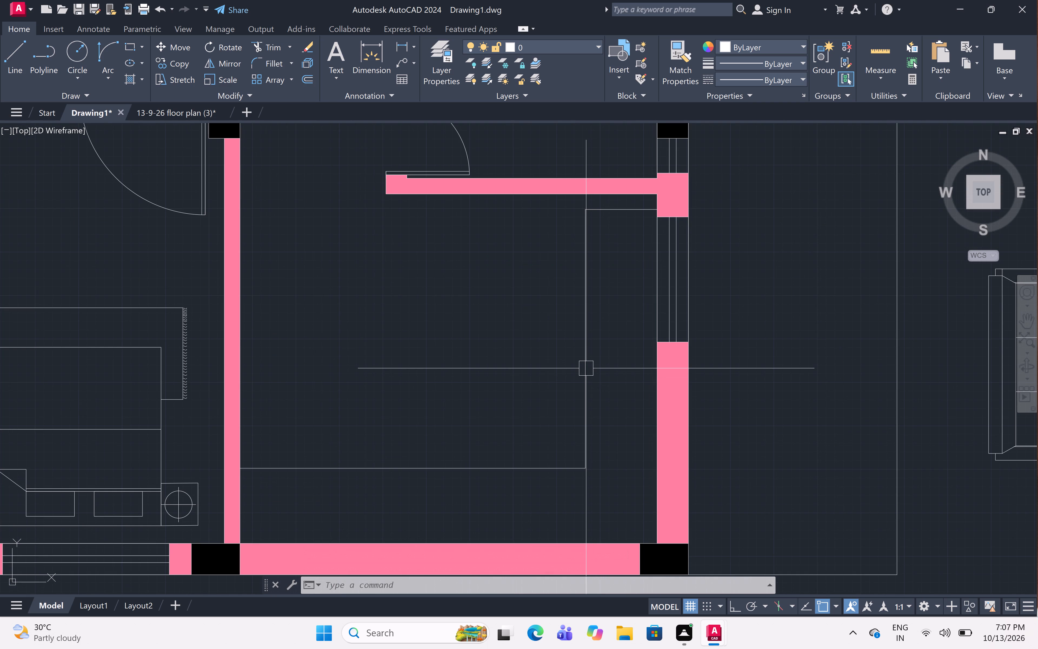
{"action": "scroll", "coordinate": [571, 364], "scroll_direction": "down", "scroll_amount": 2}
{"action": "middle_click_drag", "start_coordinate": [523, 346], "coordinate": [559, 395]}
{"action": "scroll", "coordinate": [554, 378], "scroll_direction": "down", "scroll_amount": 2}
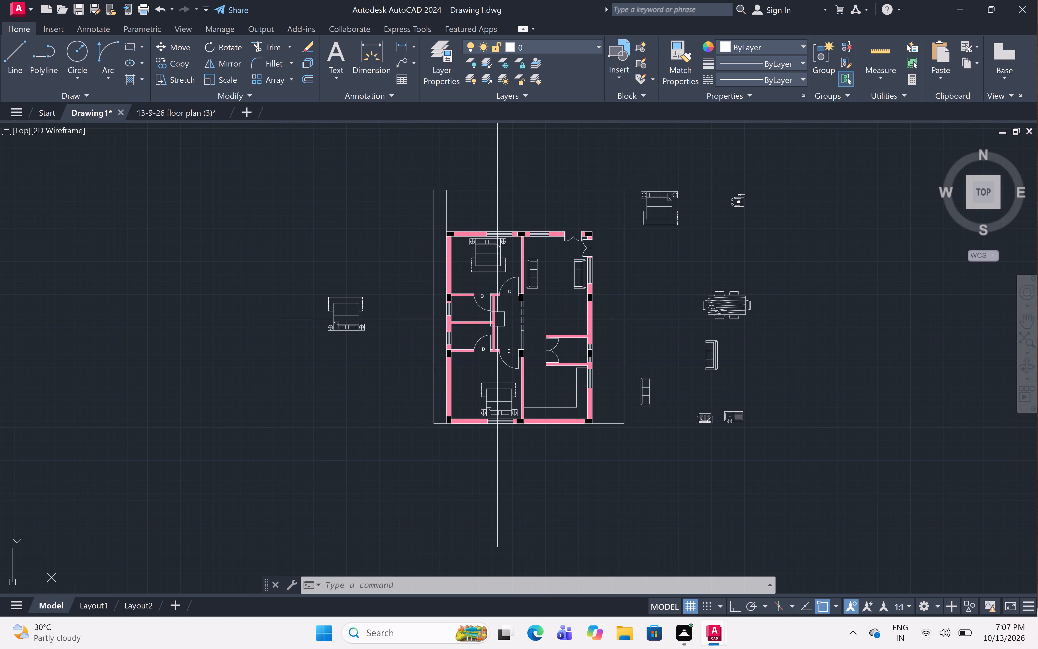
{"action": "scroll", "coordinate": [494, 312], "scroll_direction": "up", "scroll_amount": 3}
{"action": "middle_click_drag", "start_coordinate": [457, 333], "coordinate": [551, 345]}
{"action": "scroll", "coordinate": [550, 337], "scroll_direction": "down", "scroll_amount": 2}
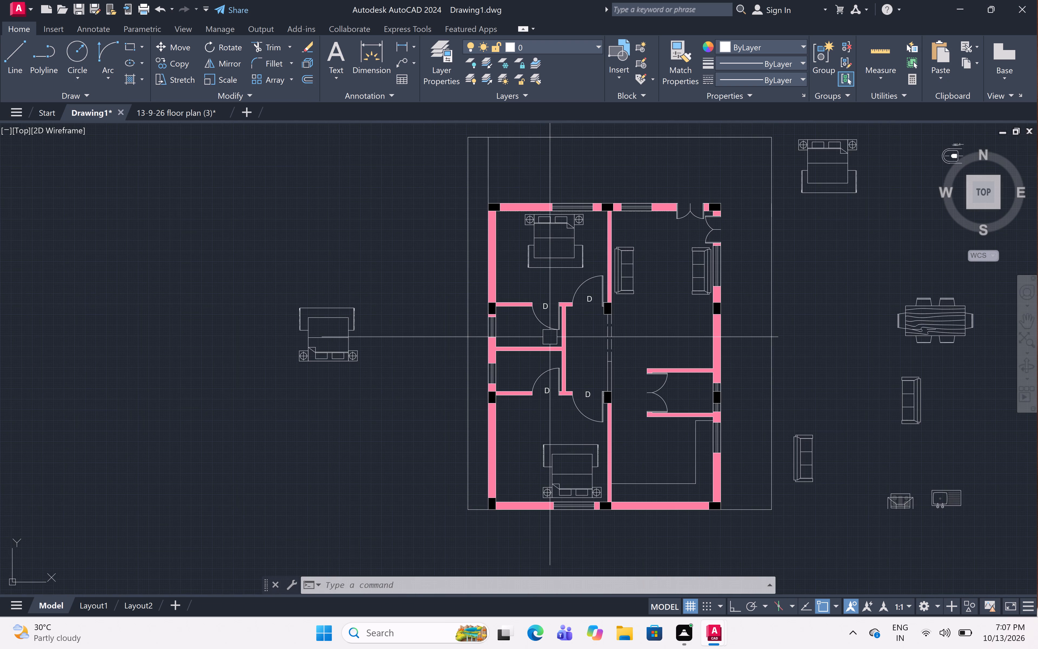
Rotate the toilet symbol outside the plan by 90° with Ortho on, using its back edge's centre as base point.
{"action": "scroll", "coordinate": [462, 338], "scroll_direction": "down", "scroll_amount": 1}
{"action": "middle_click_drag", "start_coordinate": [516, 361], "coordinate": [480, 348]}
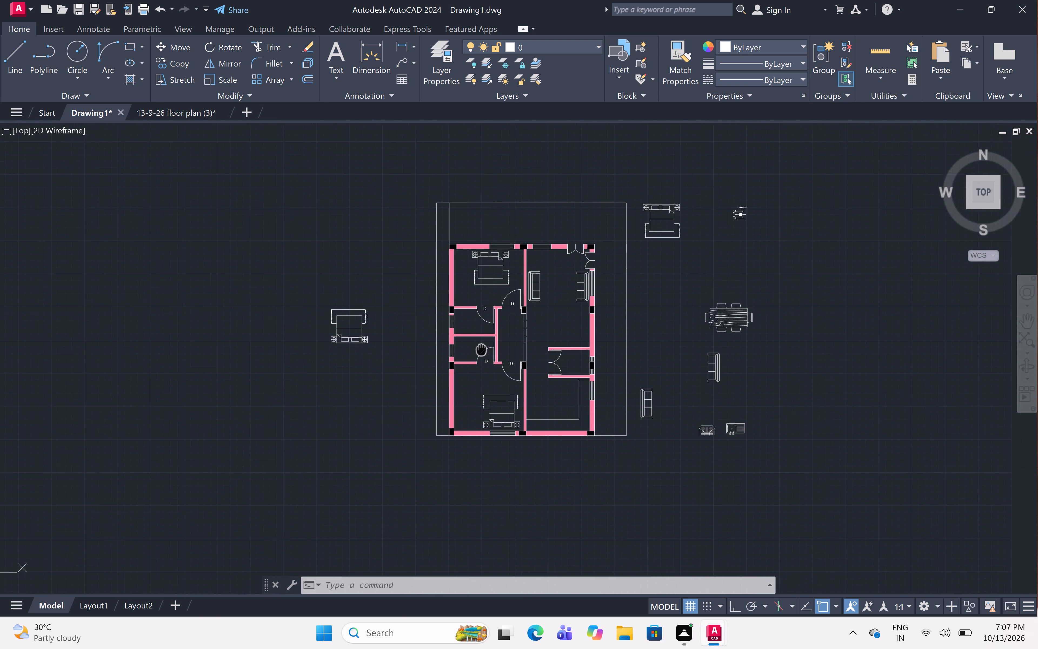
{"action": "middle_click_drag", "start_coordinate": [480, 348], "coordinate": [428, 348]}
{"action": "scroll", "coordinate": [683, 194], "scroll_direction": "up", "scroll_amount": 3}
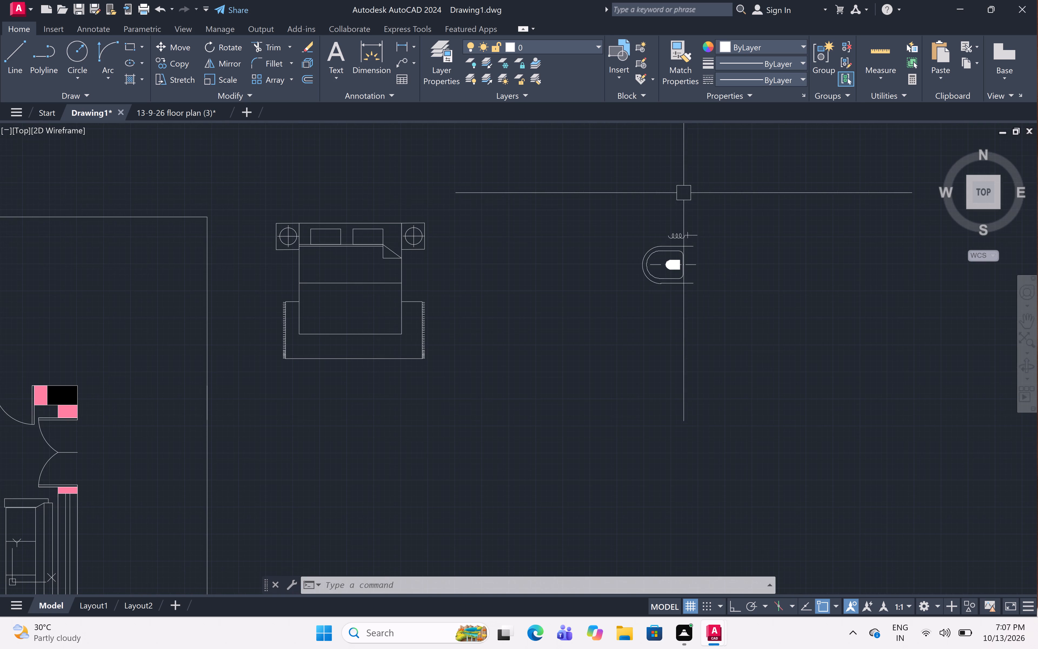
{"action": "left_click", "coordinate": [713, 222]}
{"action": "left_click", "coordinate": [571, 342]}
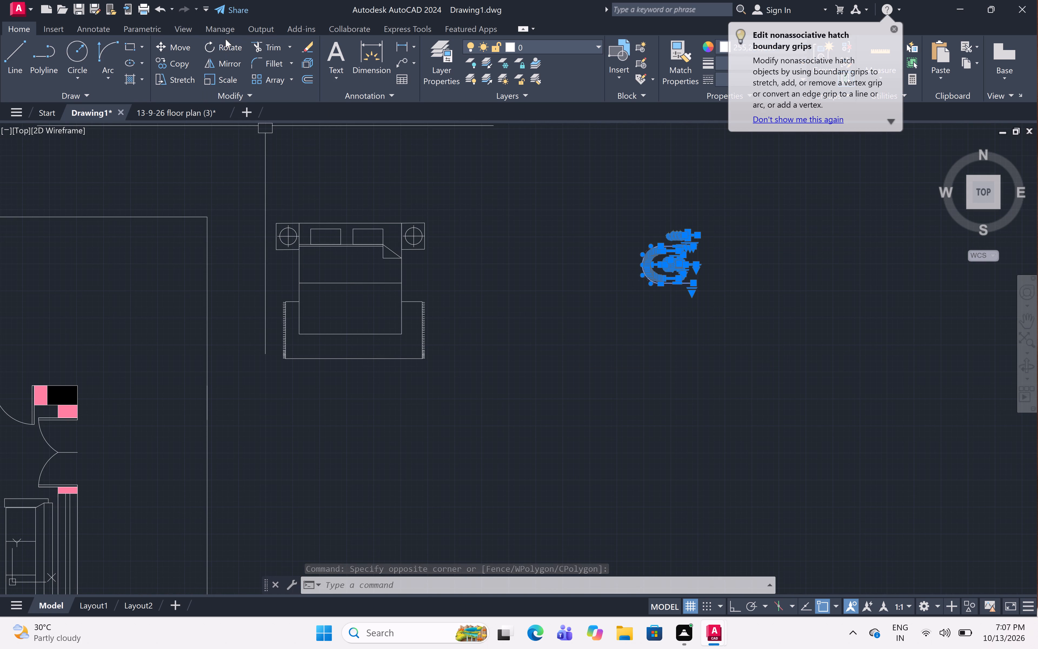
{"action": "left_click", "coordinate": [228, 48]}
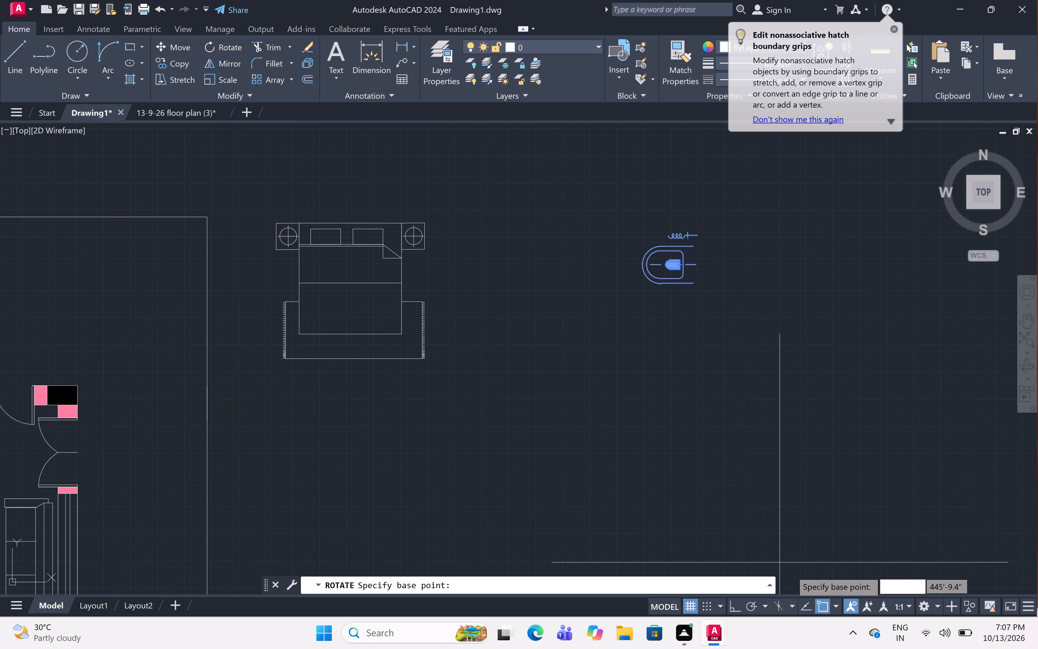
{"action": "left_click", "coordinate": [696, 265]}
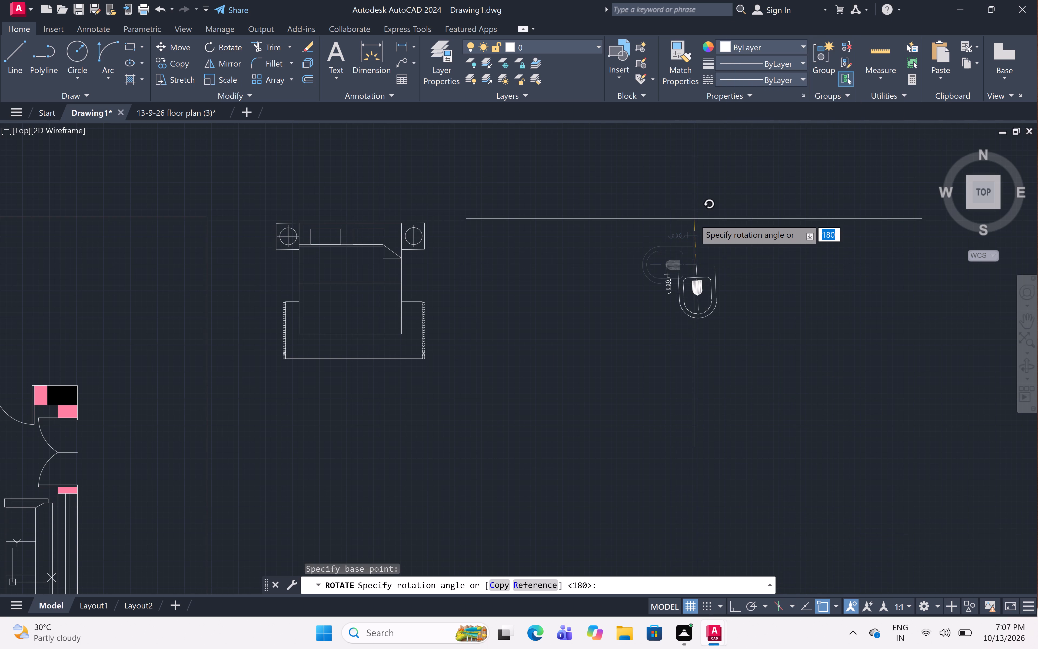
{"action": "key", "text": "F8"}
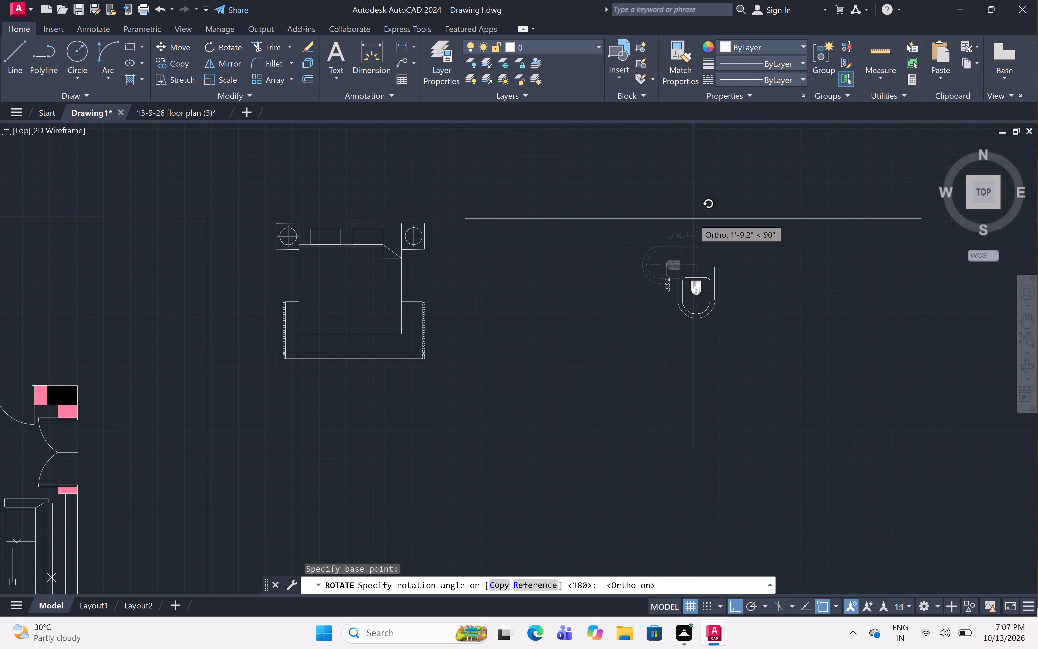
{"action": "left_click", "coordinate": [694, 197]}
Copy the rotated toilet, with Ortho off, into the upper bathroom, backed against its top wall beside the window wall.
{"action": "left_click", "coordinate": [620, 239]}
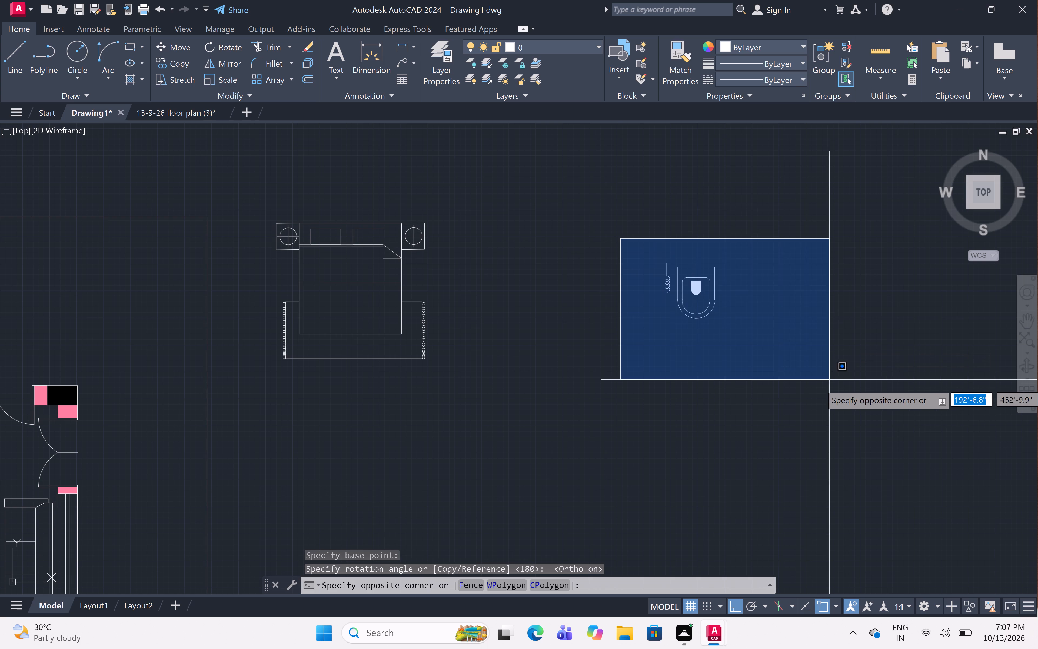
{"action": "left_click", "coordinate": [841, 385]}
{"action": "type", "text": "co"}
{"action": "key", "text": "space"}
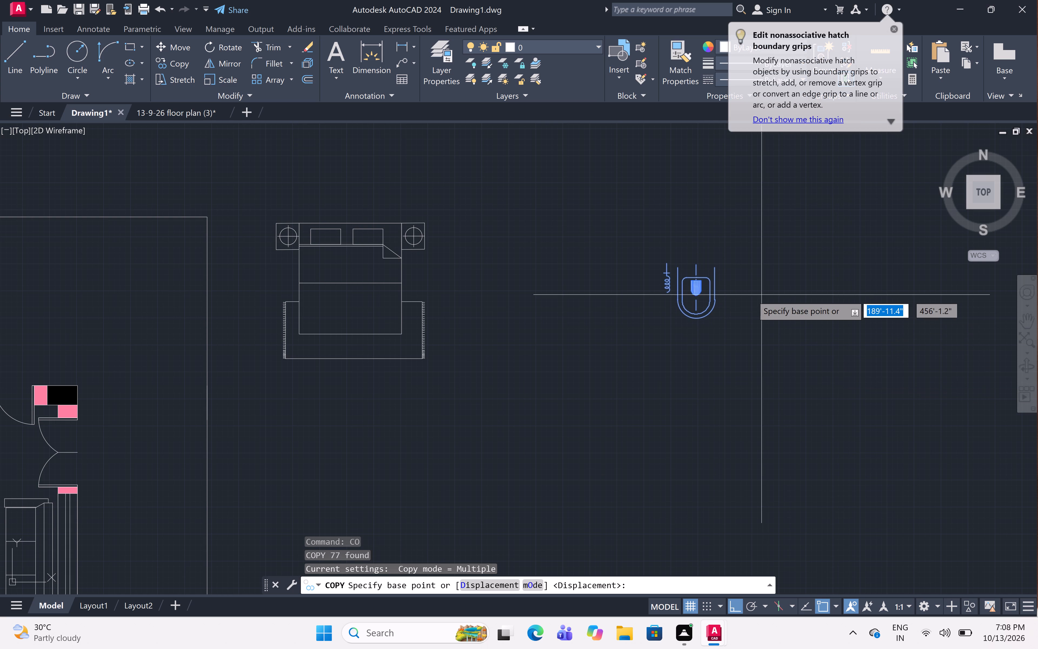
{"action": "left_click", "coordinate": [694, 267]}
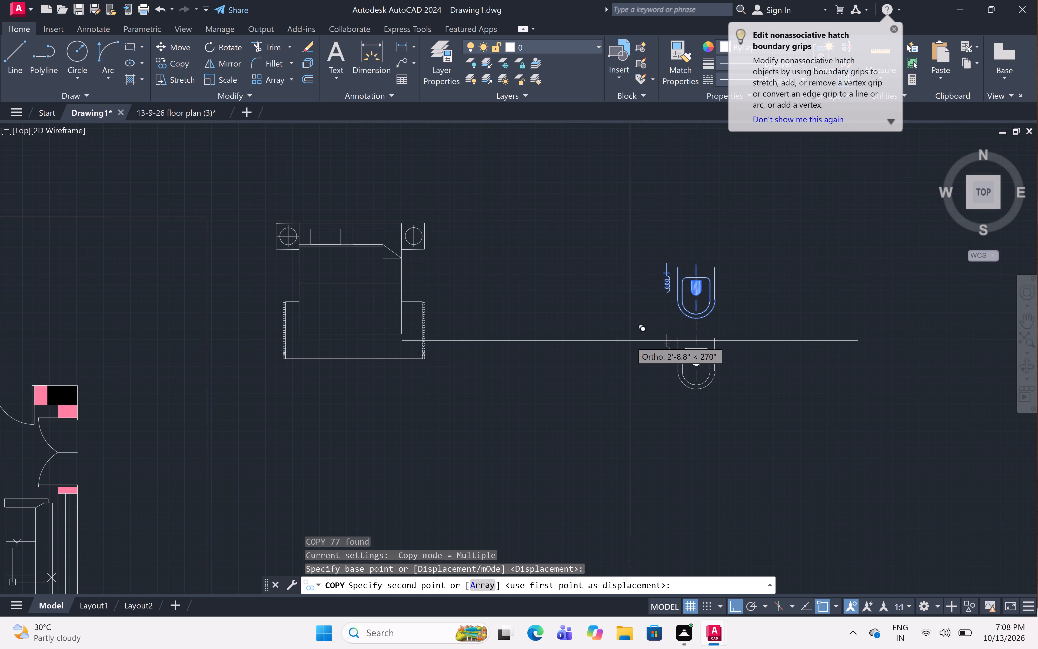
{"action": "scroll", "coordinate": [630, 339], "scroll_direction": "down", "scroll_amount": 3}
{"action": "scroll", "coordinate": [365, 414], "scroll_direction": "up", "scroll_amount": 2}
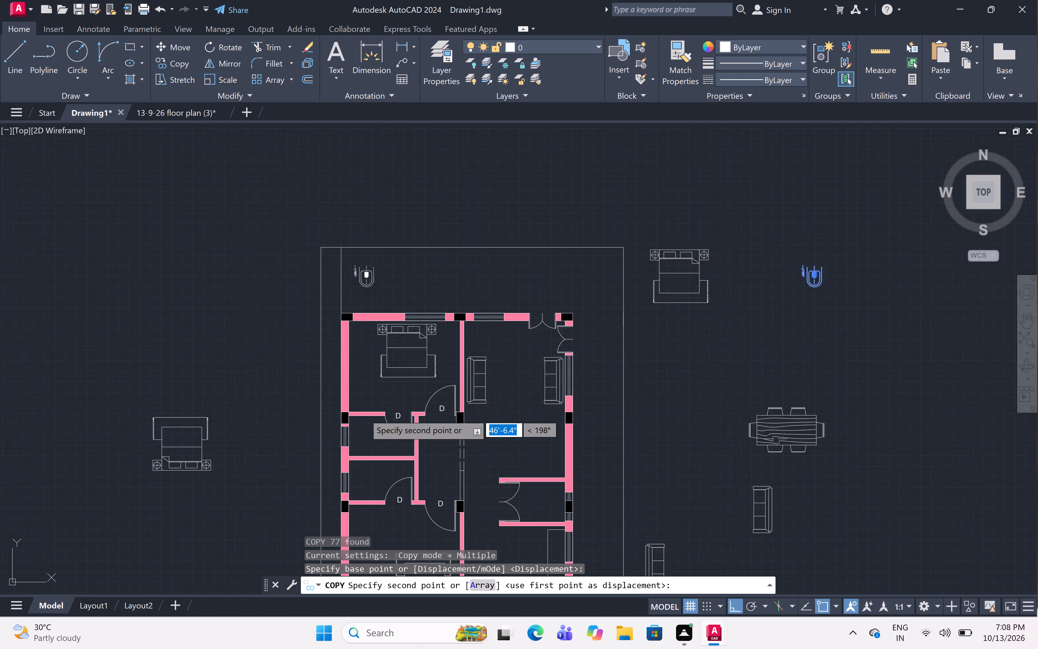
{"action": "key", "text": "F8"}
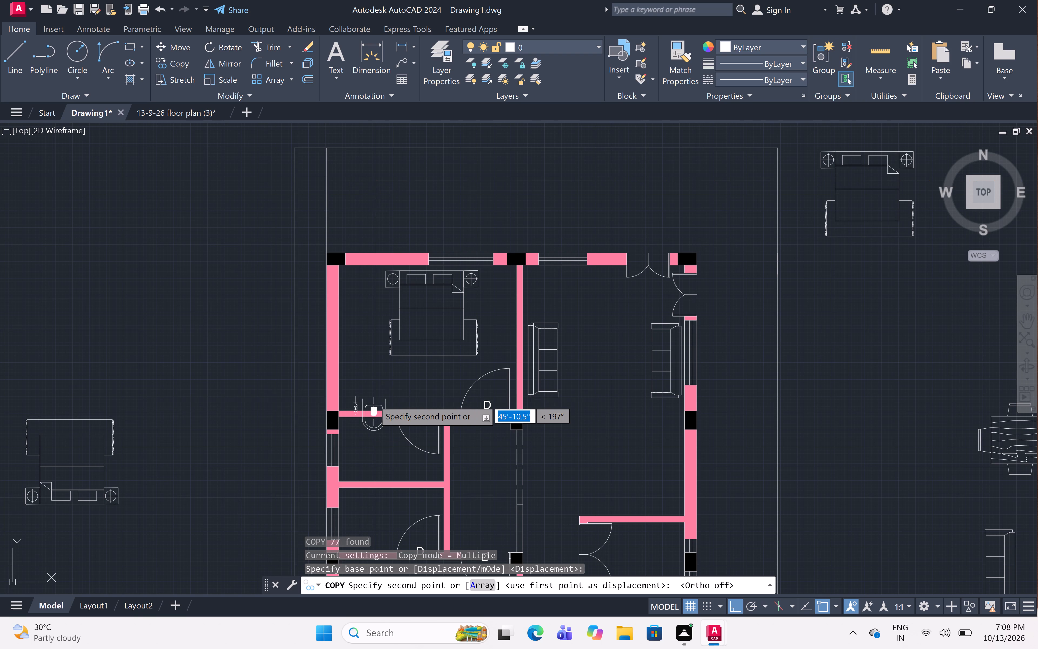
{"action": "scroll", "coordinate": [366, 399], "scroll_direction": "down", "scroll_amount": 2}
{"action": "scroll", "coordinate": [363, 447], "scroll_direction": "up", "scroll_amount": 4}
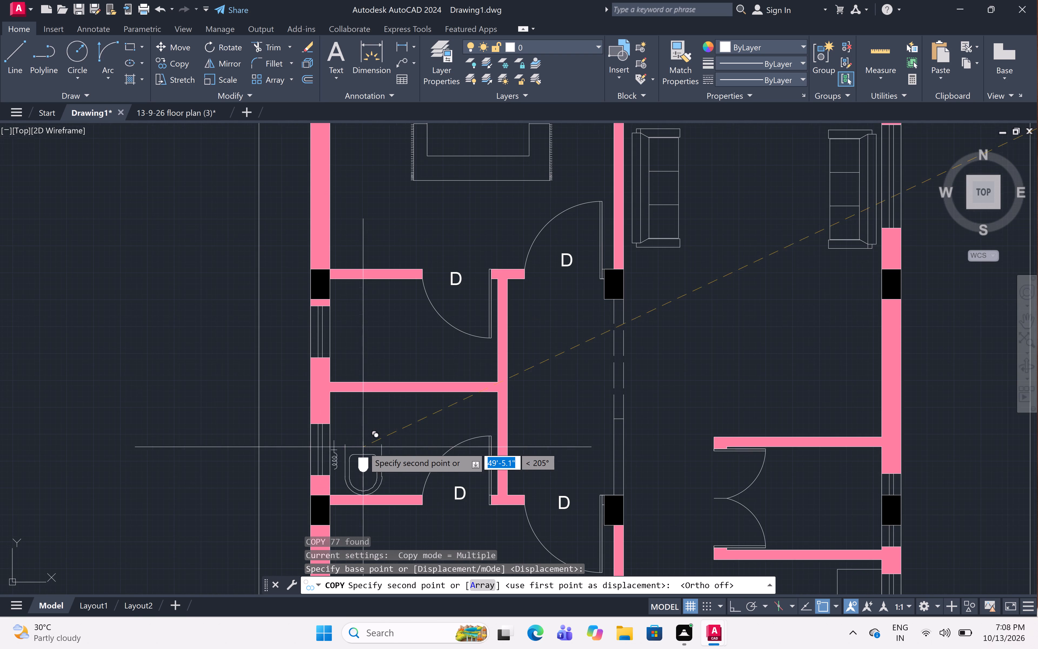
{"action": "scroll", "coordinate": [342, 340], "scroll_direction": "up", "scroll_amount": 2}
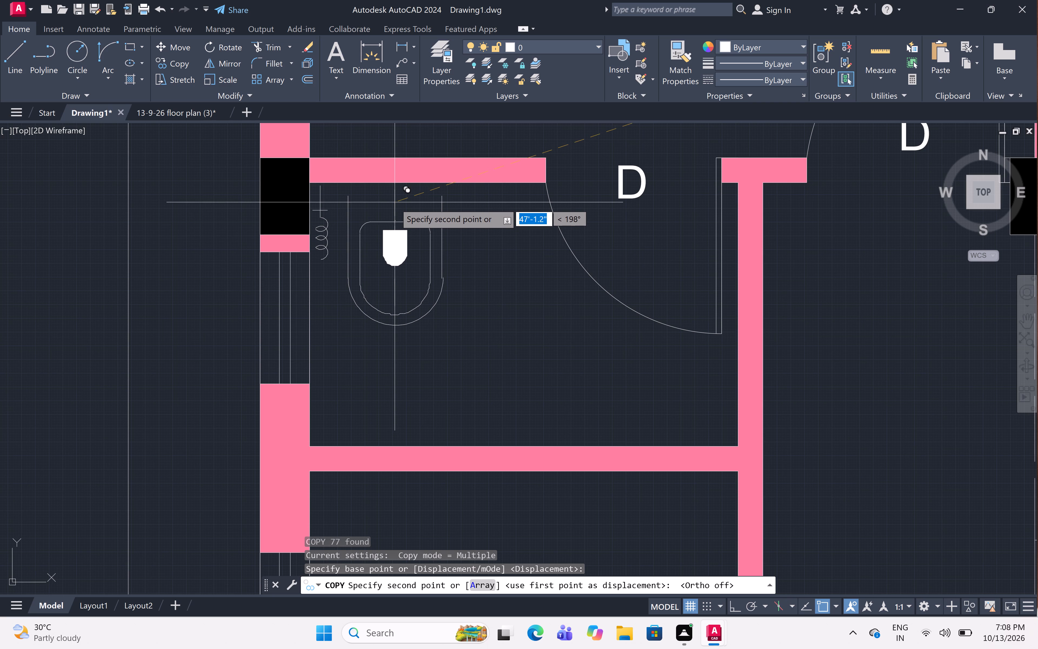
{"action": "left_click", "coordinate": [395, 203]}
Place another copy of the toilet outside the plan, to the left of the lower bedroom.
{"action": "scroll", "coordinate": [422, 200], "scroll_direction": "down", "scroll_amount": 4}
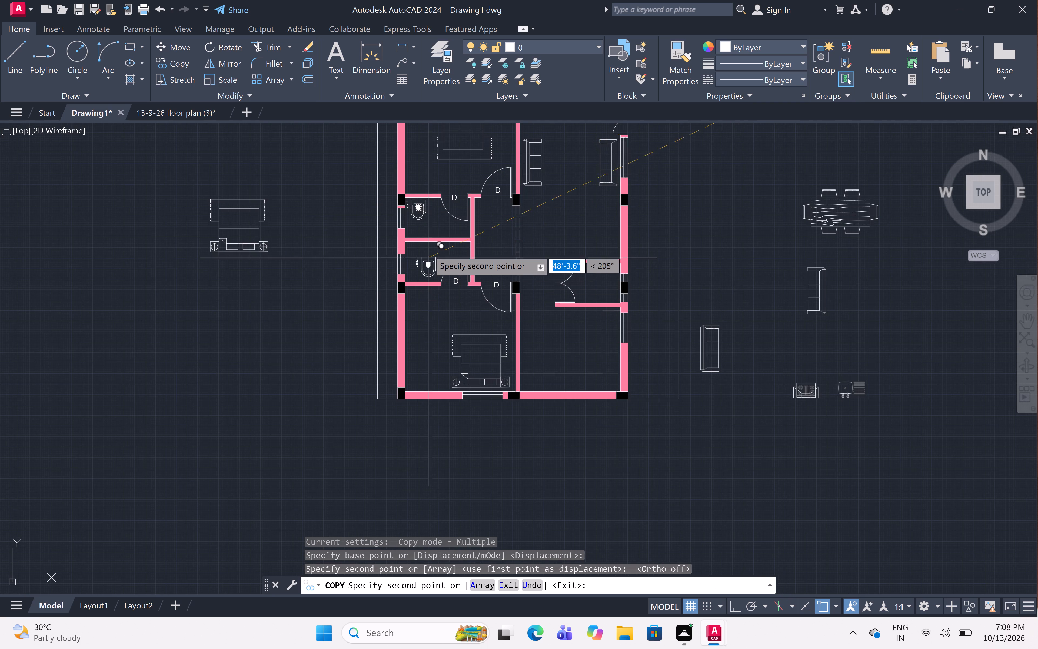
{"action": "scroll", "coordinate": [427, 249], "scroll_direction": "up", "scroll_amount": 5}
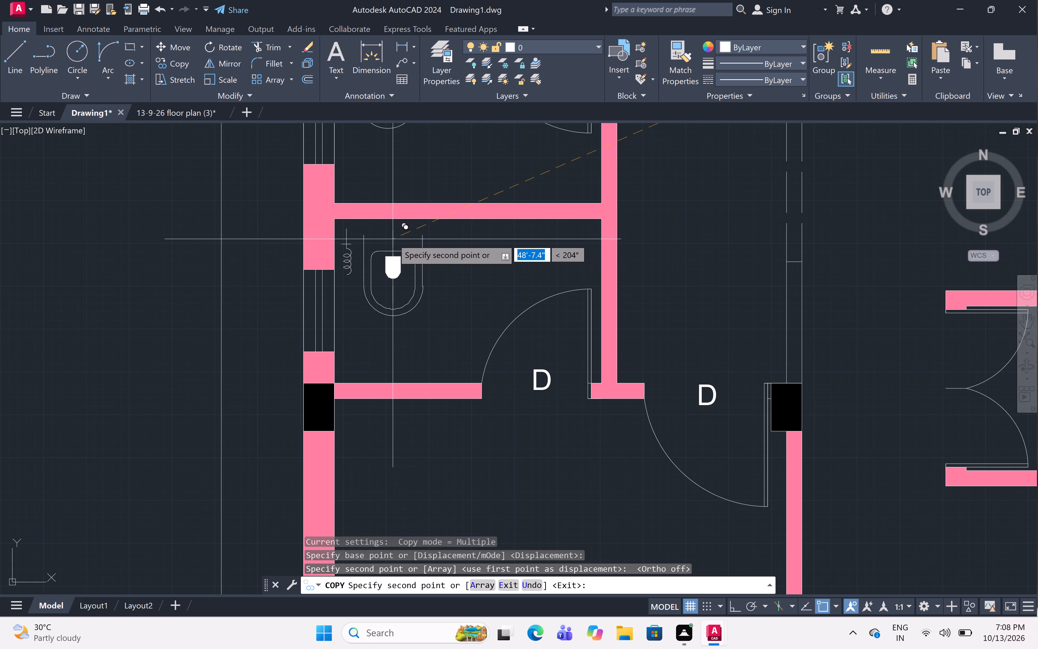
{"action": "scroll", "coordinate": [393, 239], "scroll_direction": "down", "scroll_amount": 4}
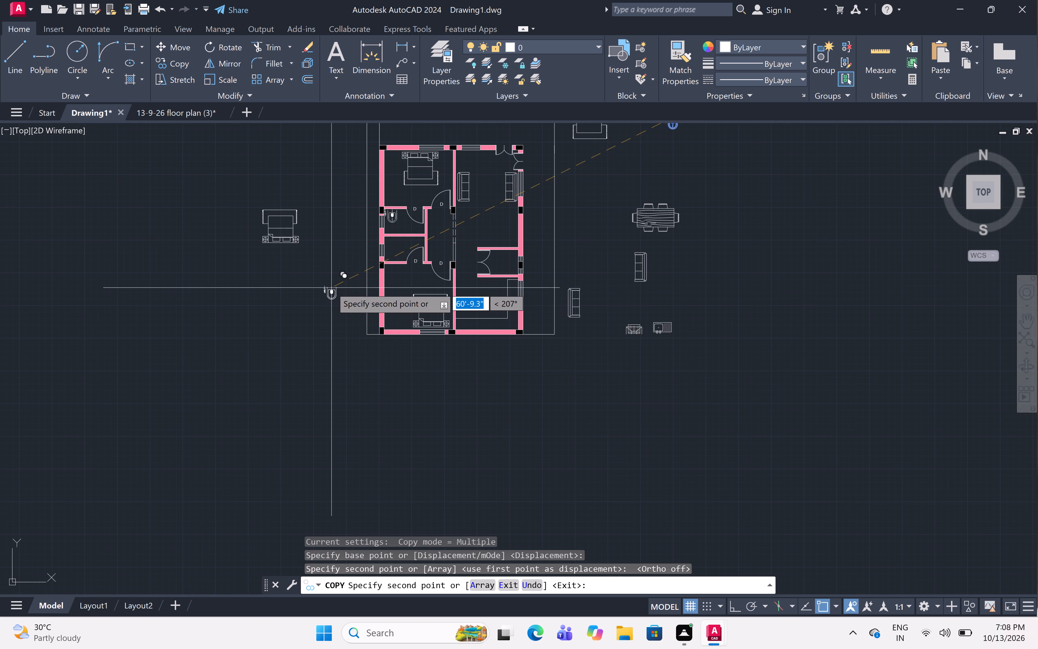
{"action": "left_click", "coordinate": [331, 288]}
{"action": "key", "text": "Escape"}
Rotate the toilet copy left of the lower bedroom by 180° with Ortho on.
{"action": "scroll", "coordinate": [332, 286], "scroll_direction": "up", "scroll_amount": 3}
{"action": "left_click", "coordinate": [381, 251]}
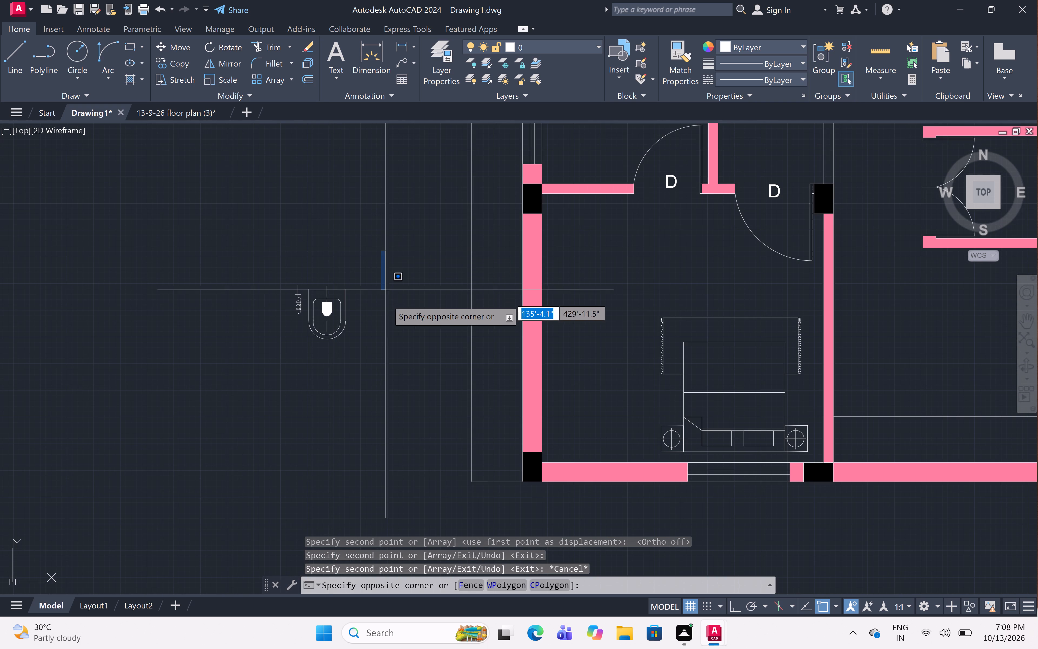
{"action": "left_click", "coordinate": [257, 366]}
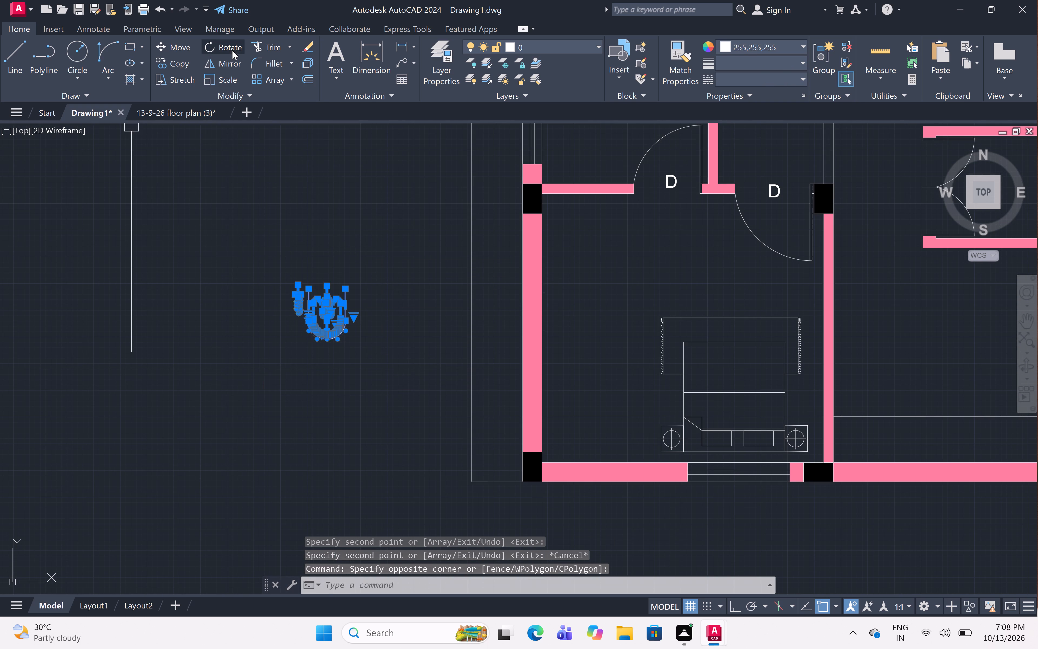
{"action": "left_click", "coordinate": [233, 49]}
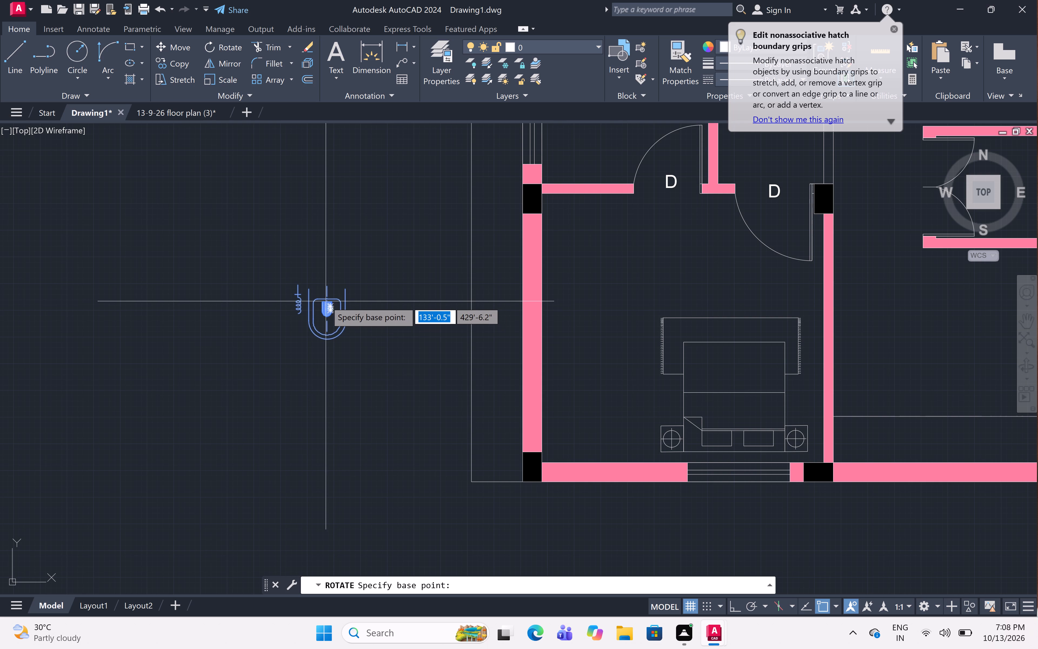
{"action": "left_click", "coordinate": [325, 301]}
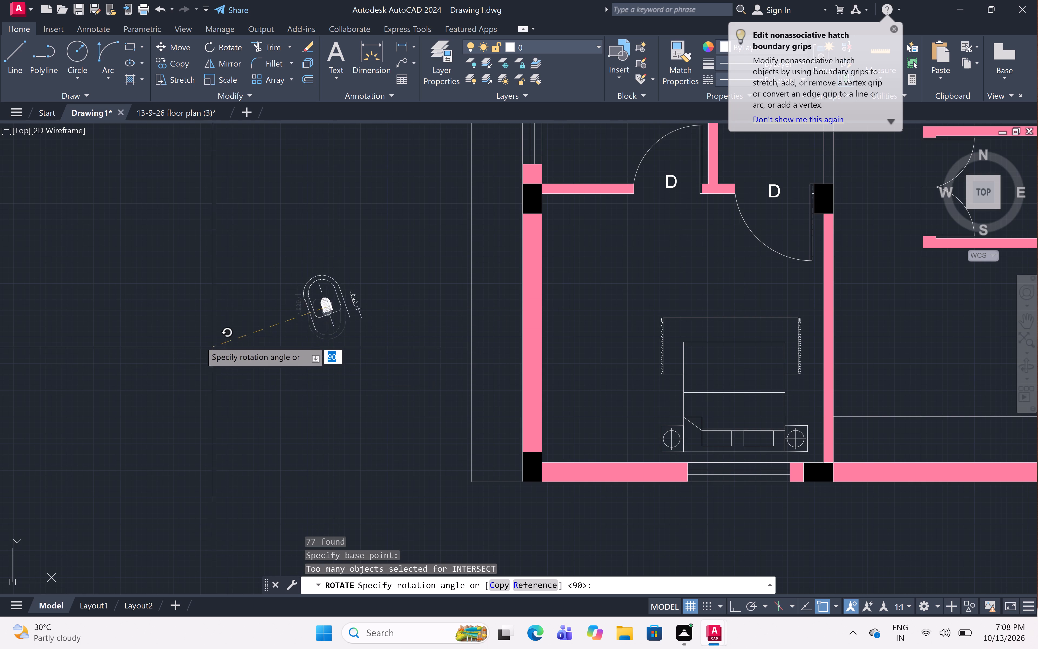
{"action": "key", "text": "F8"}
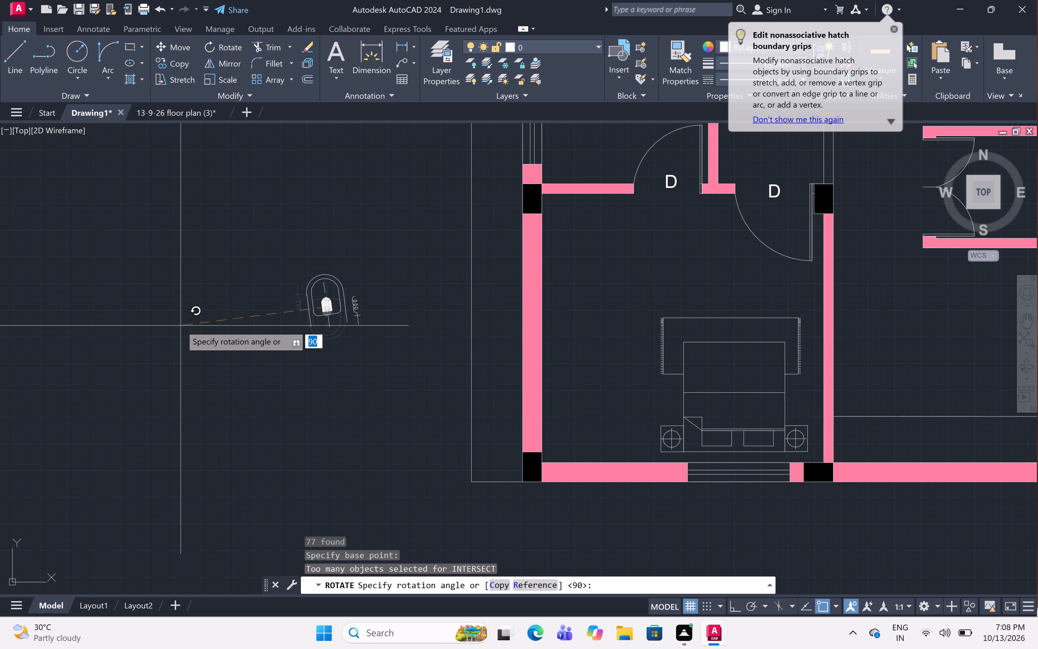
{"action": "left_click", "coordinate": [167, 301]}
Copy the flipped toilet, with Ortho off, into the lower bathroom, backed against its bottom wall beside the window wall.
{"action": "left_click", "coordinate": [389, 236]}
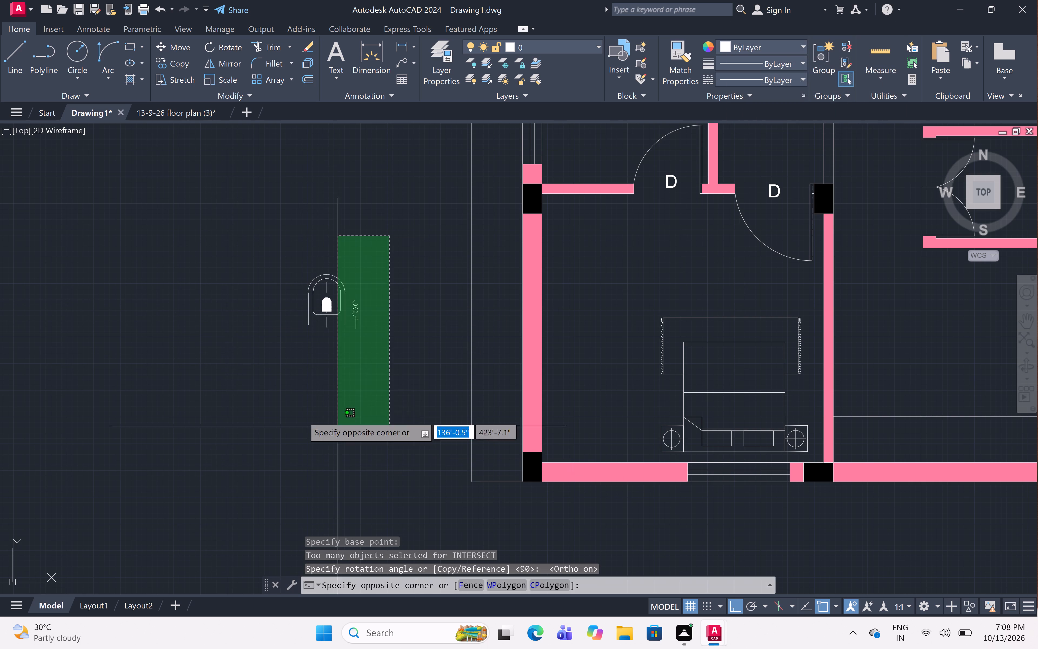
{"action": "left_click", "coordinate": [259, 404]}
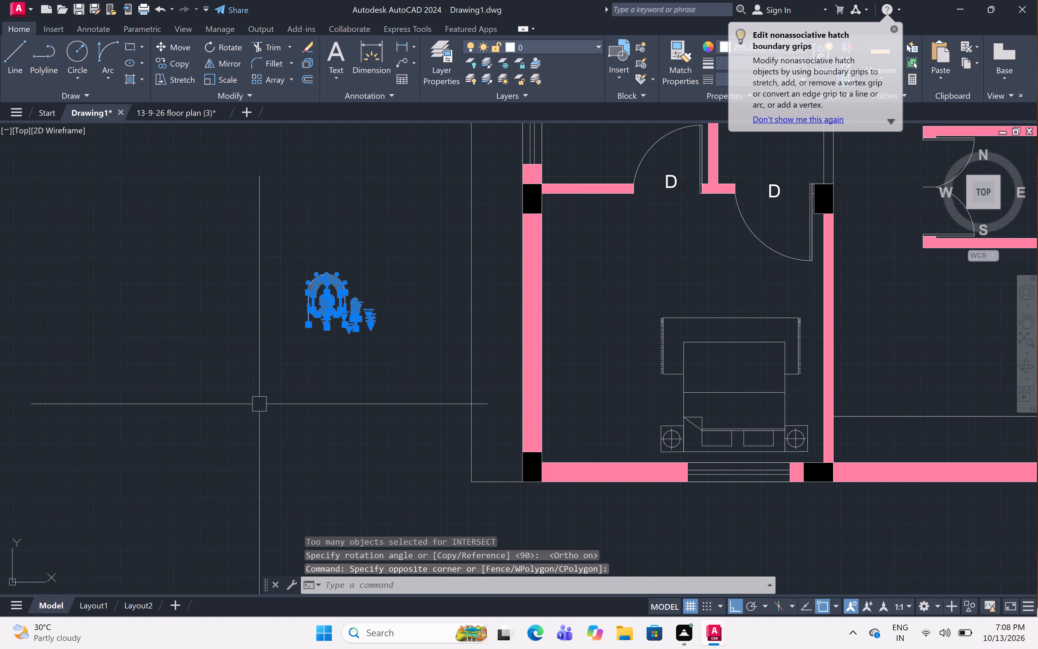
{"action": "key", "text": "c"}
{"action": "type", "text": "o"}
{"action": "key", "text": "space"}
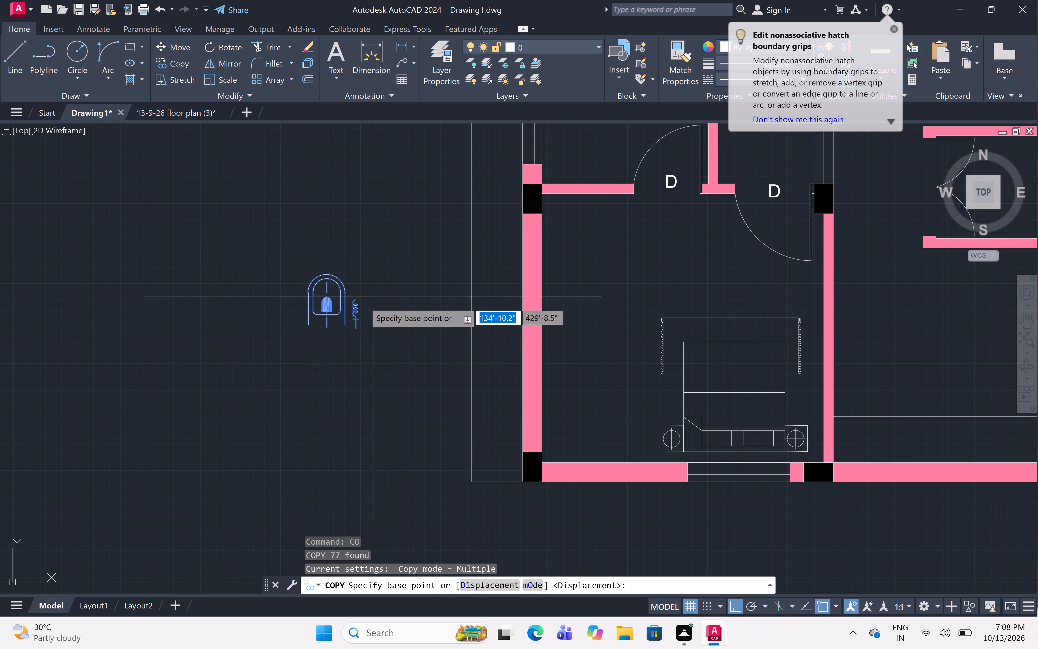
{"action": "left_click", "coordinate": [325, 312]}
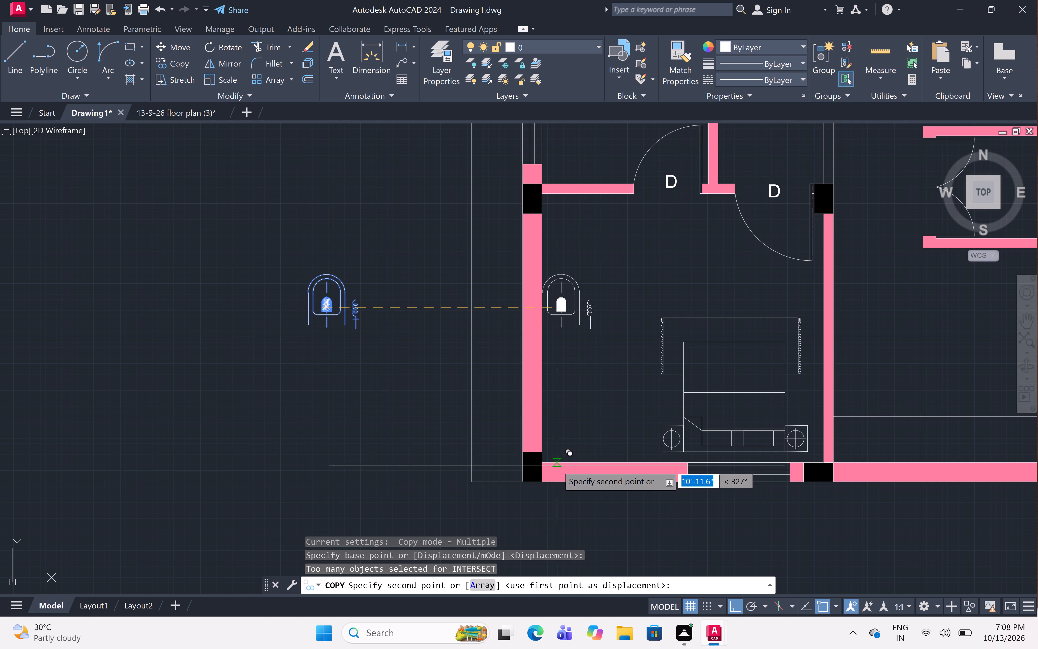
{"action": "key", "text": "F8"}
{"action": "middle_click_drag", "start_coordinate": [589, 392], "coordinate": [589, 593]}
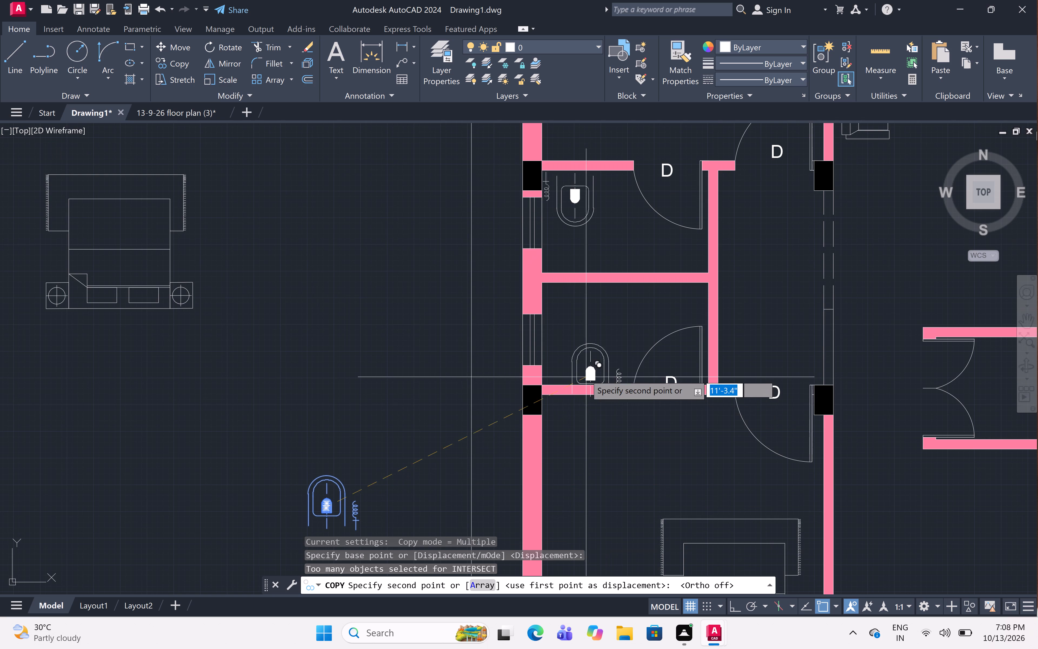
{"action": "scroll", "coordinate": [576, 366], "scroll_direction": "up", "scroll_amount": 2}
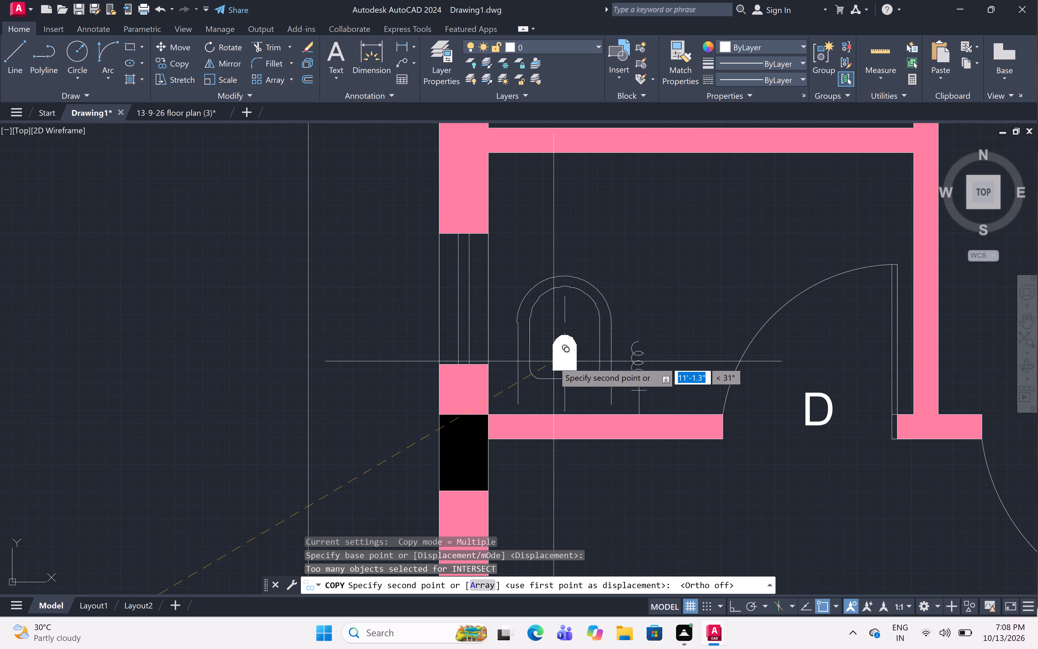
{"action": "left_click", "coordinate": [550, 364]}
{"action": "scroll", "coordinate": [577, 297], "scroll_direction": "down", "scroll_amount": 3}
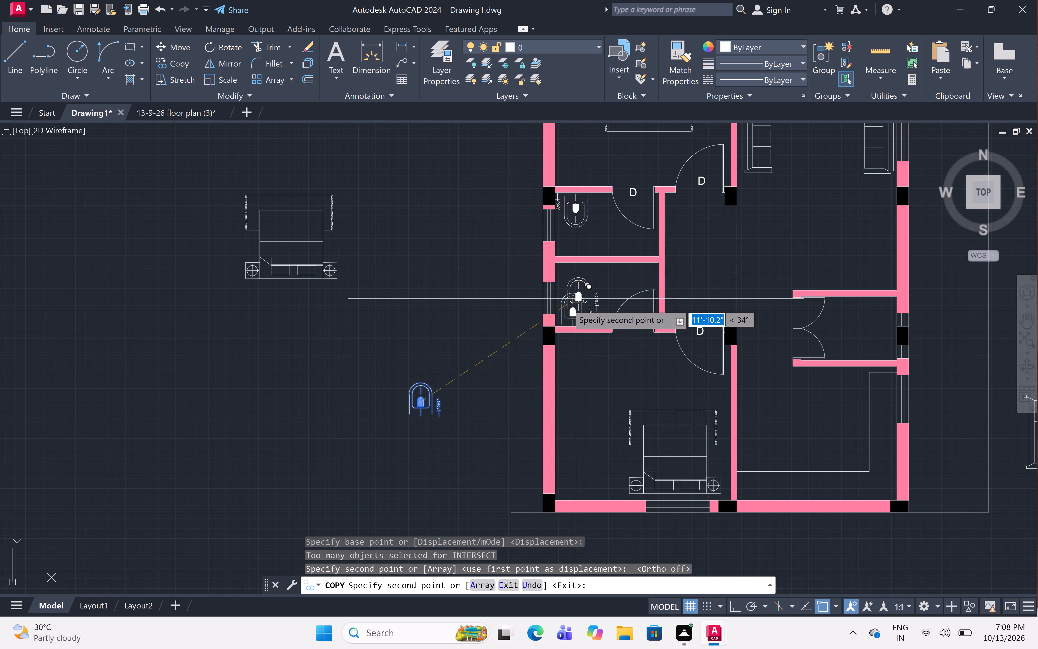
{"action": "key", "text": "Escape"}
Offset the vertical line above the house's upper-left corner 3' to the right.
{"action": "scroll", "coordinate": [437, 331], "scroll_direction": "down", "scroll_amount": 2}
{"action": "middle_click_drag", "start_coordinate": [437, 329], "coordinate": [425, 339]}
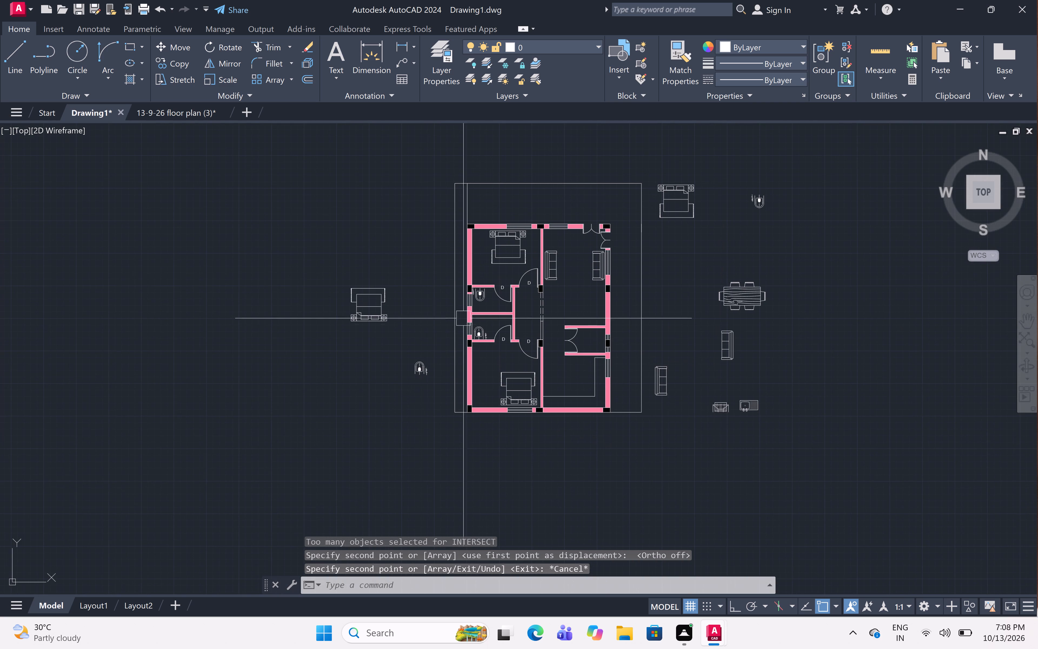
{"action": "scroll", "coordinate": [495, 306], "scroll_direction": "up", "scroll_amount": 3}
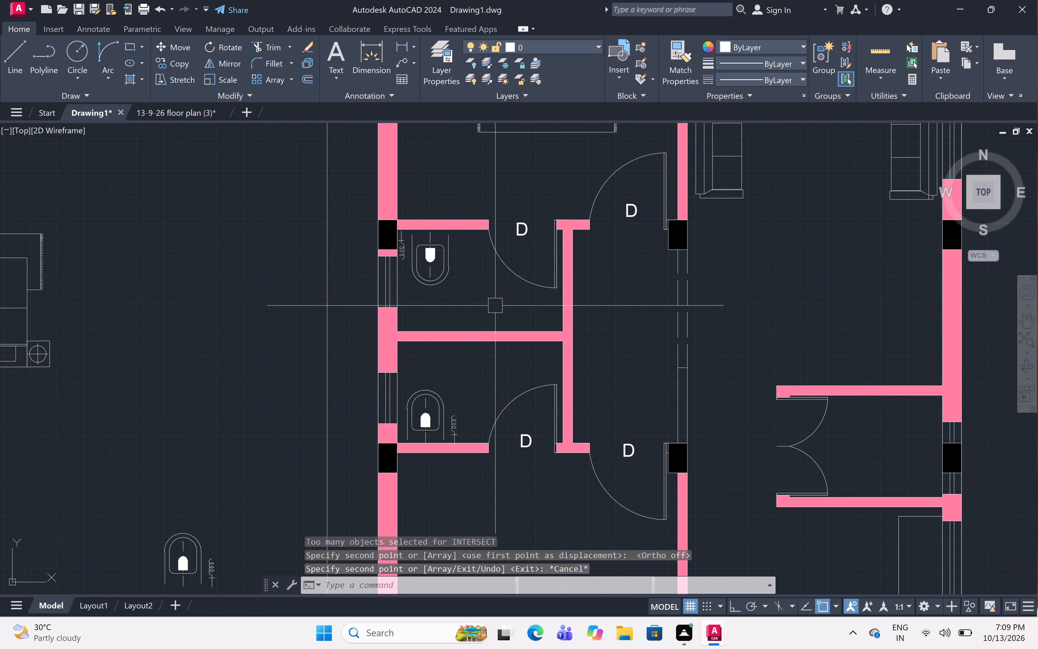
{"action": "scroll", "coordinate": [507, 302], "scroll_direction": "down", "scroll_amount": 1}
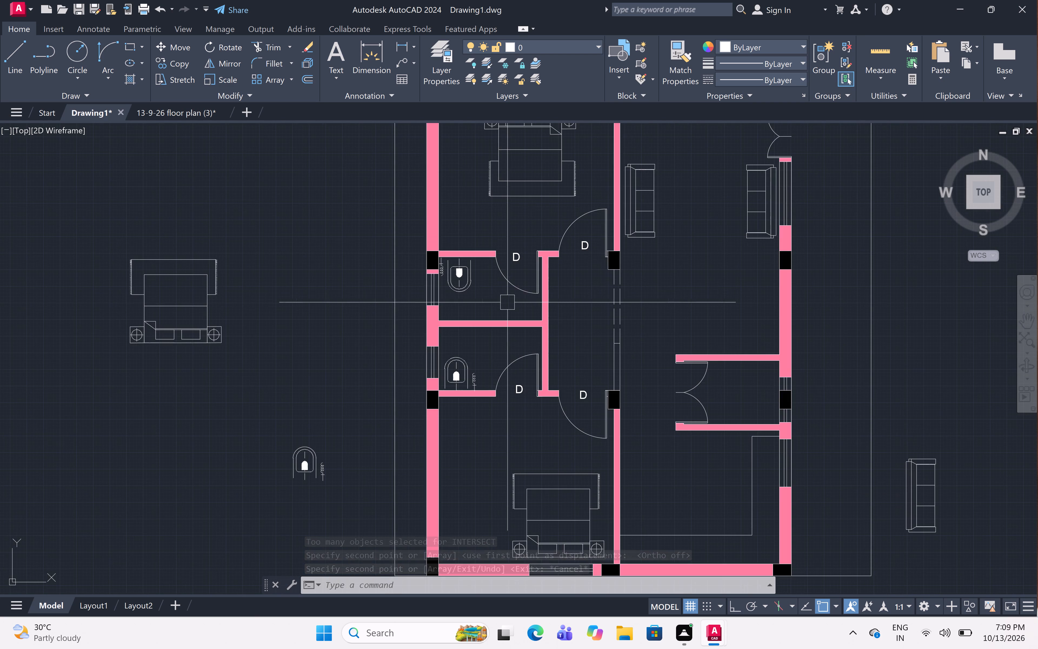
{"action": "middle_click_drag", "start_coordinate": [509, 284], "coordinate": [506, 350]}
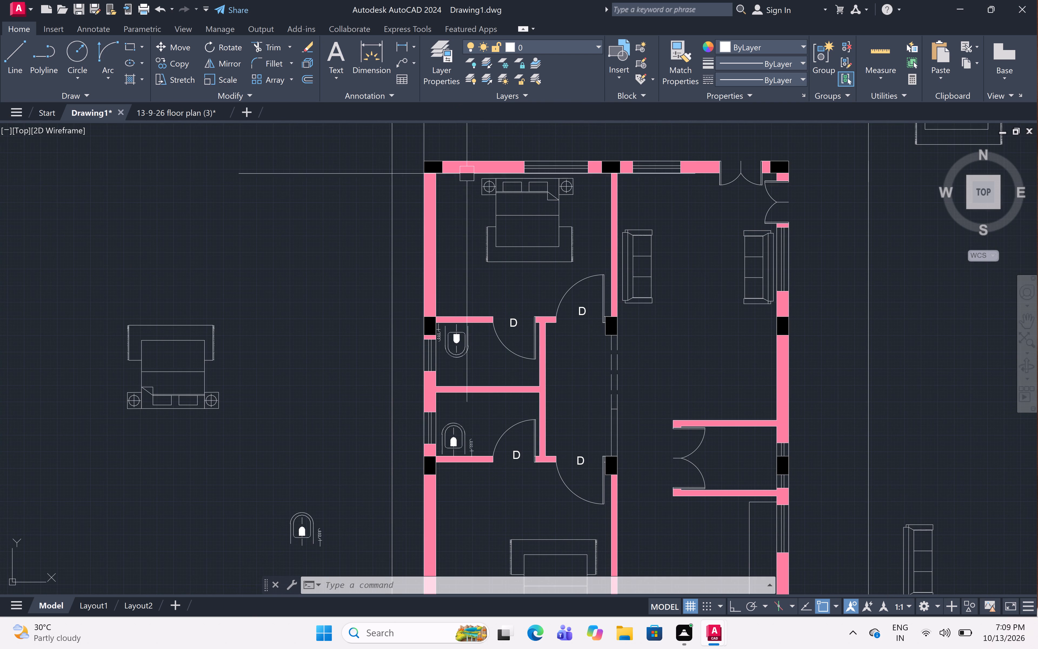
{"action": "middle_click_drag", "start_coordinate": [468, 178], "coordinate": [462, 307]}
{"action": "key", "text": "Escape"}
{"action": "type", "text": "odd"}
{"action": "key", "text": "BackSpace"}
{"action": "key", "text": "BackSpace"}
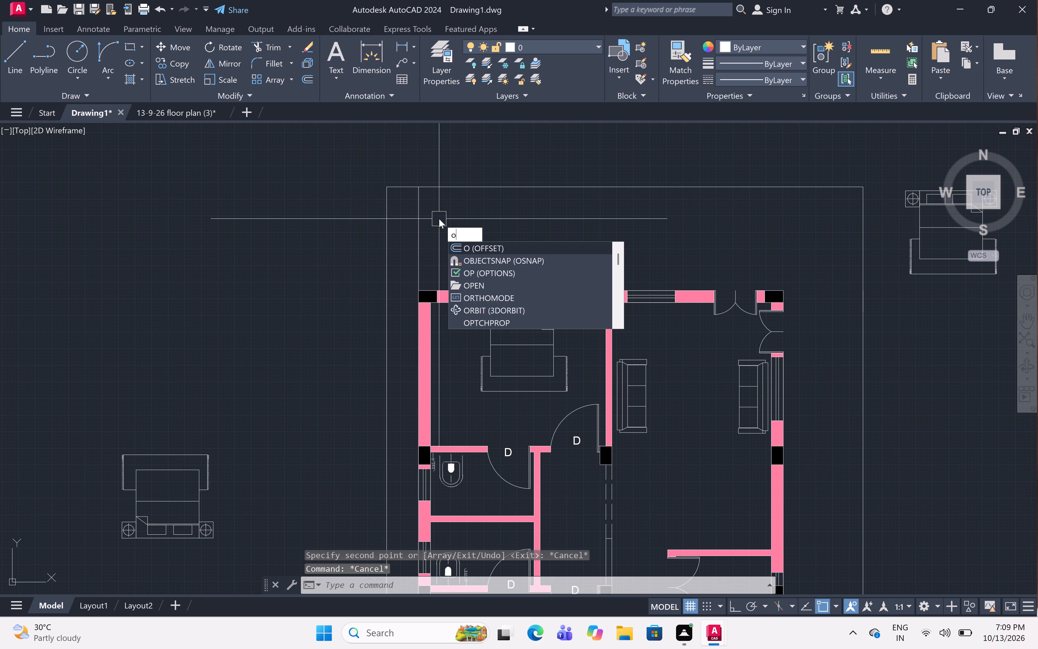
{"action": "type", "text": "ff"}
{"action": "key", "text": "space"}
{"action": "type", "text": "3'"}
{"action": "key", "text": "space"}
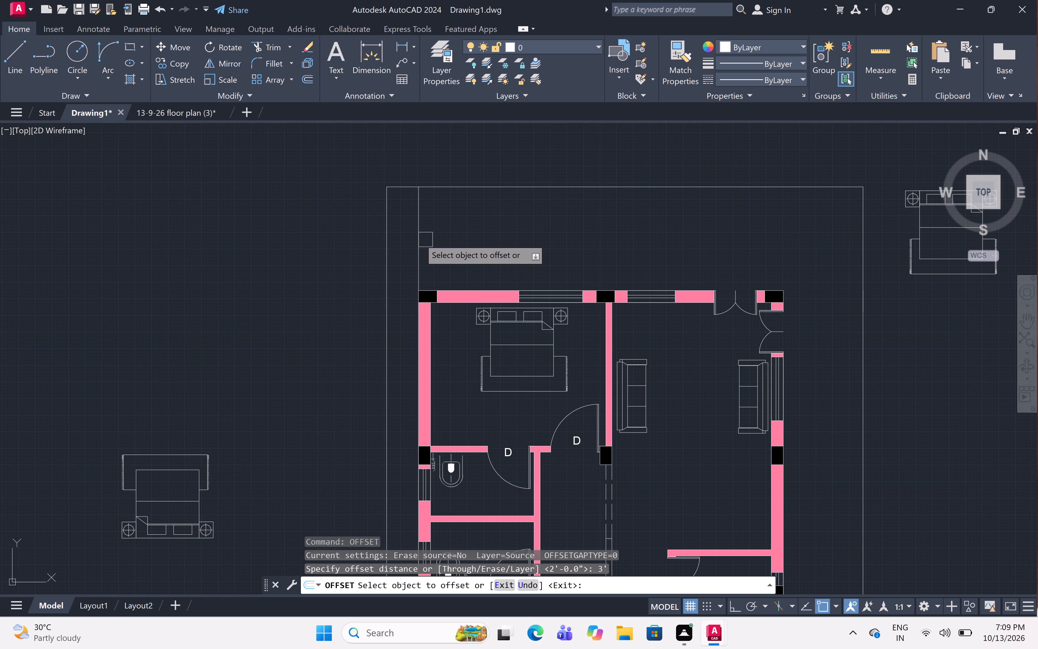
{"action": "left_click", "coordinate": [418, 237]}
{"action": "left_click", "coordinate": [498, 234]}
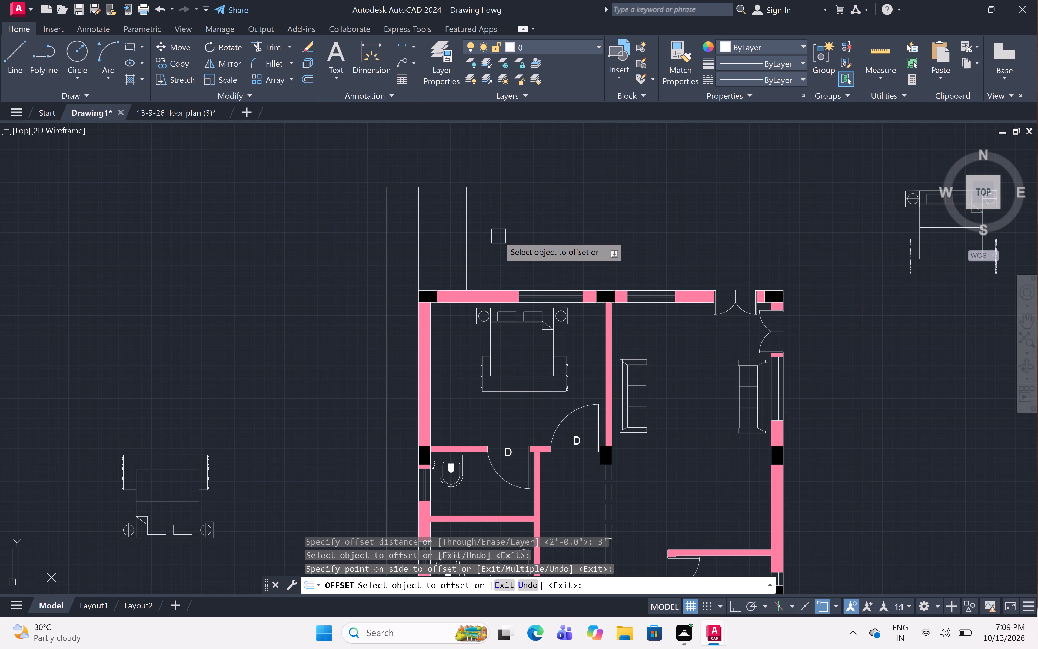
Offset the 3' vertical line above the upper bedroom 10" to the right, repeating from each new line for five stair treads.
{"action": "scroll", "coordinate": [493, 249], "scroll_direction": "down", "scroll_amount": 1}
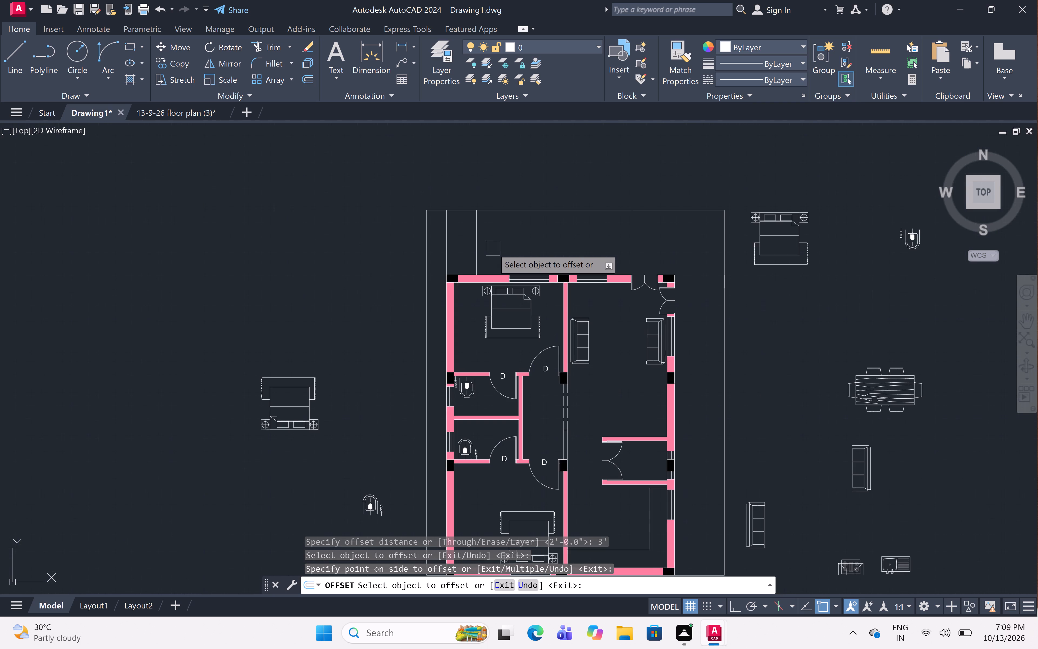
{"action": "middle_click_drag", "start_coordinate": [493, 249], "coordinate": [474, 273]}
{"action": "scroll", "coordinate": [474, 273], "scroll_direction": "up", "scroll_amount": 2}
{"action": "middle_click_drag", "start_coordinate": [474, 273], "coordinate": [420, 310]}
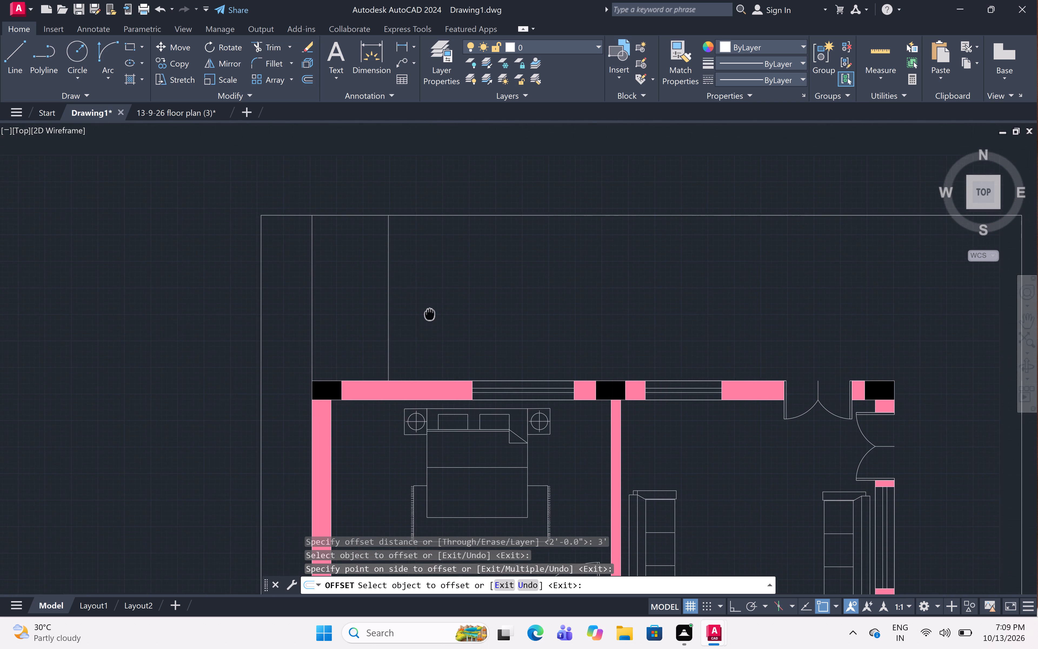
{"action": "middle_click_drag", "start_coordinate": [420, 310], "coordinate": [334, 296]}
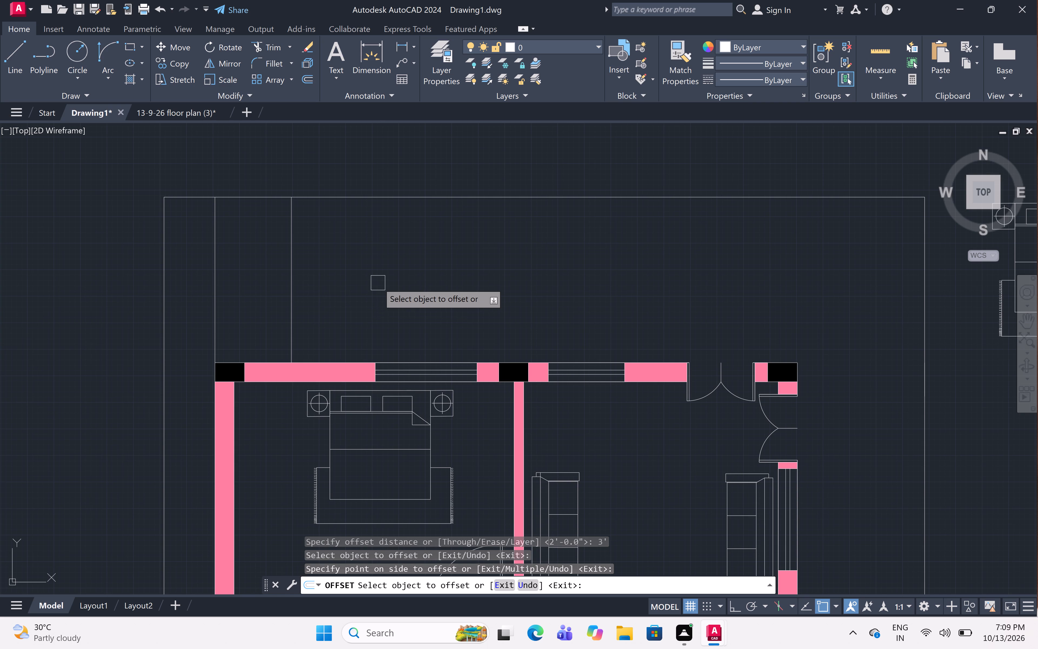
{"action": "key", "text": "Escape"}
{"action": "type", "text": "off"}
{"action": "key", "text": "space"}
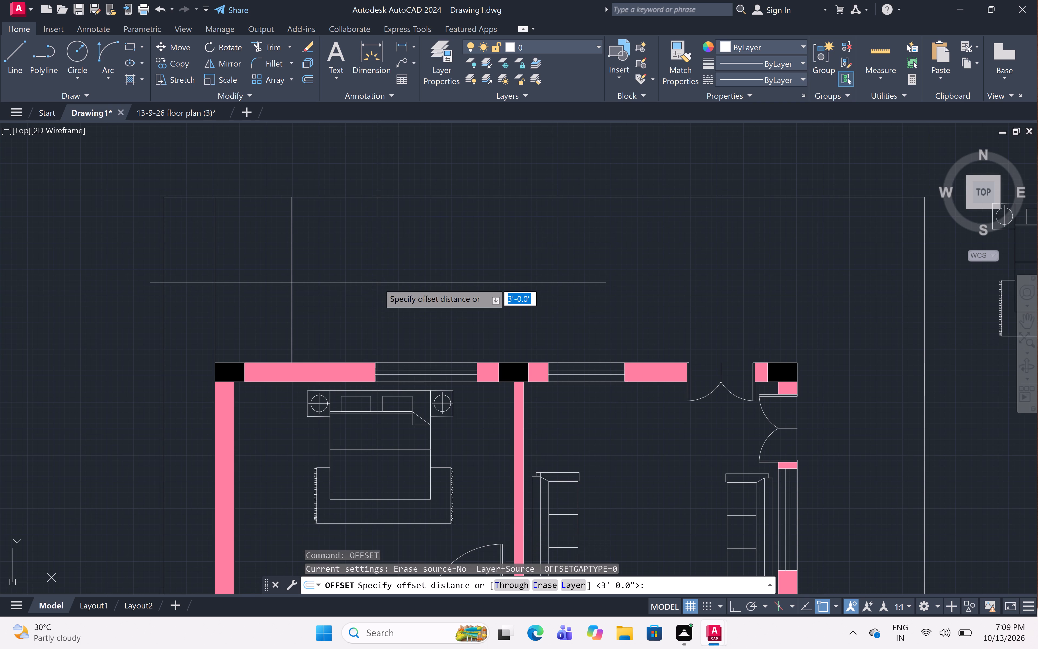
{"action": "type", "text": "10\""}
{"action": "key", "text": "space"}
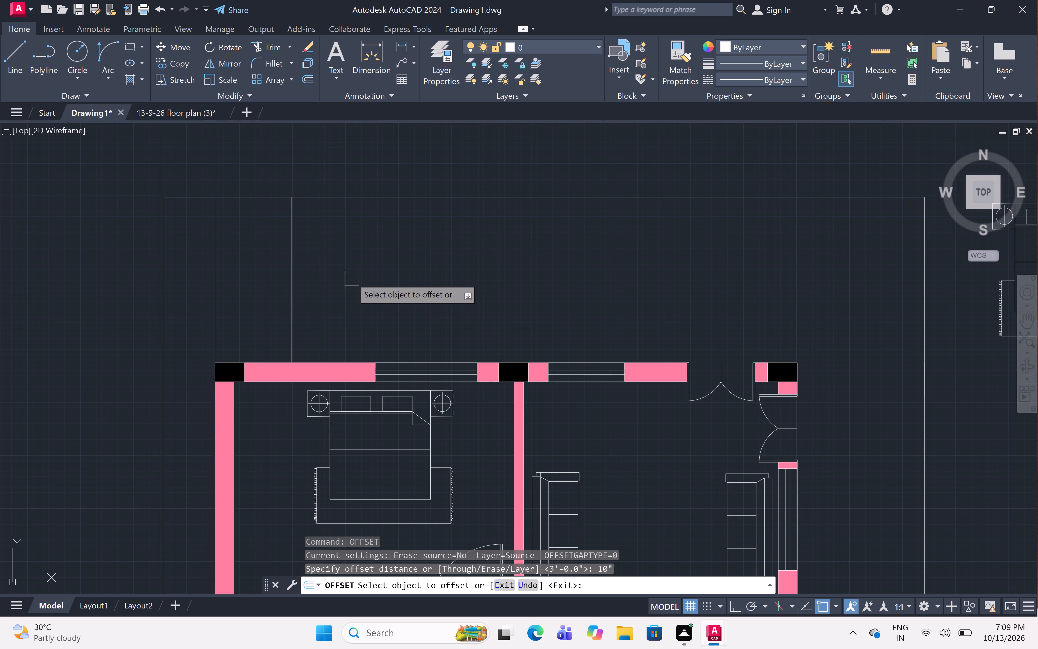
{"action": "left_click", "coordinate": [289, 289]}
{"action": "left_click", "coordinate": [390, 290]}
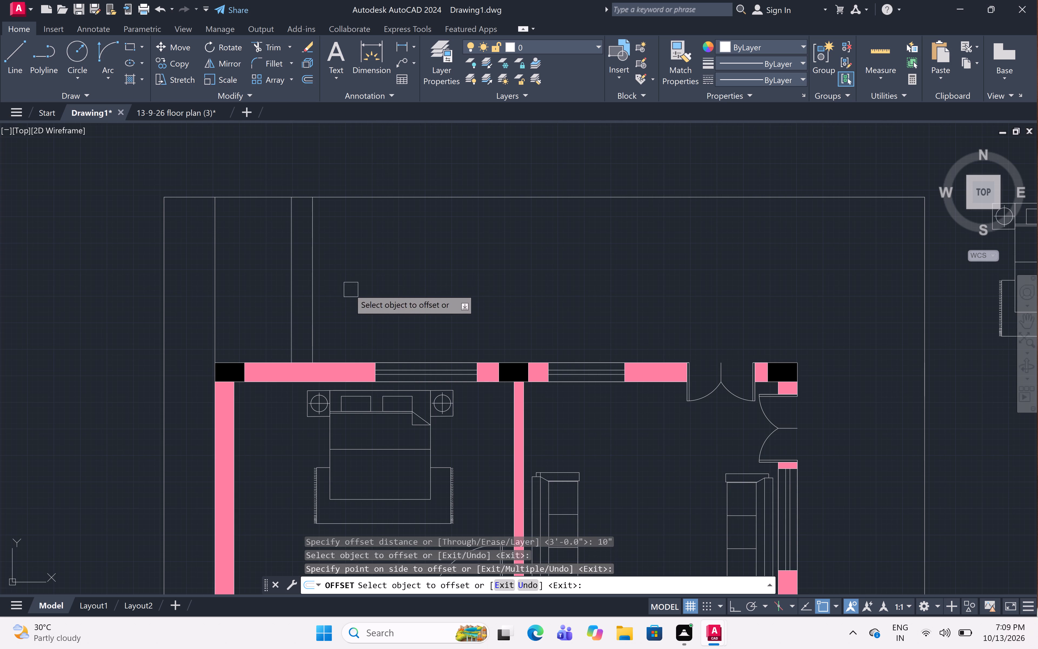
{"action": "left_click", "coordinate": [311, 300]}
{"action": "left_click", "coordinate": [413, 304]}
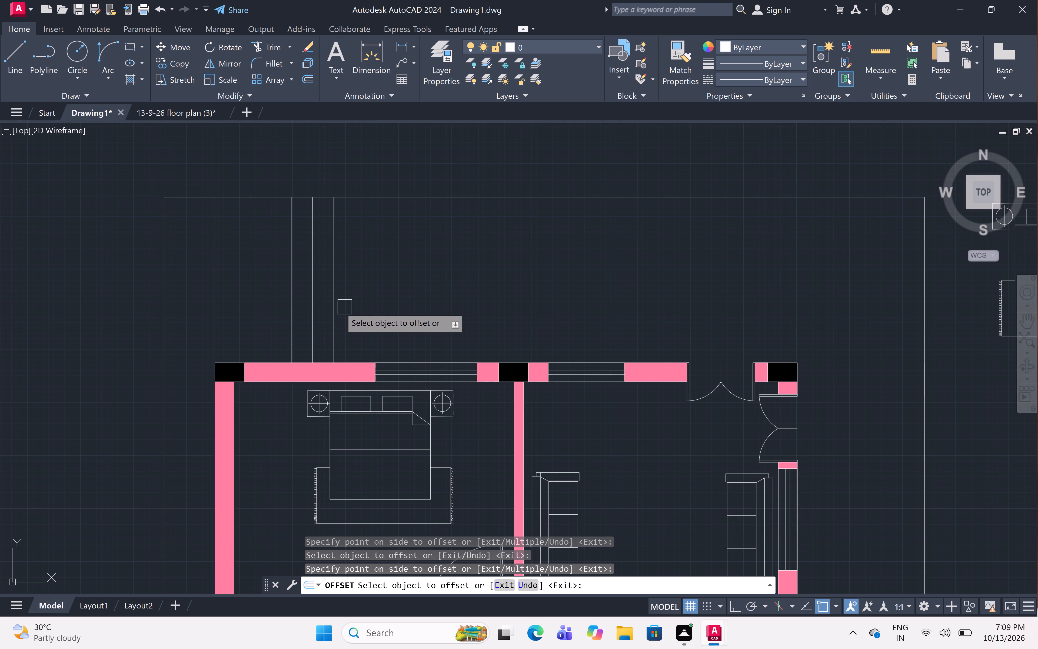
{"action": "left_click", "coordinate": [328, 304]}
{"action": "left_click", "coordinate": [405, 304]}
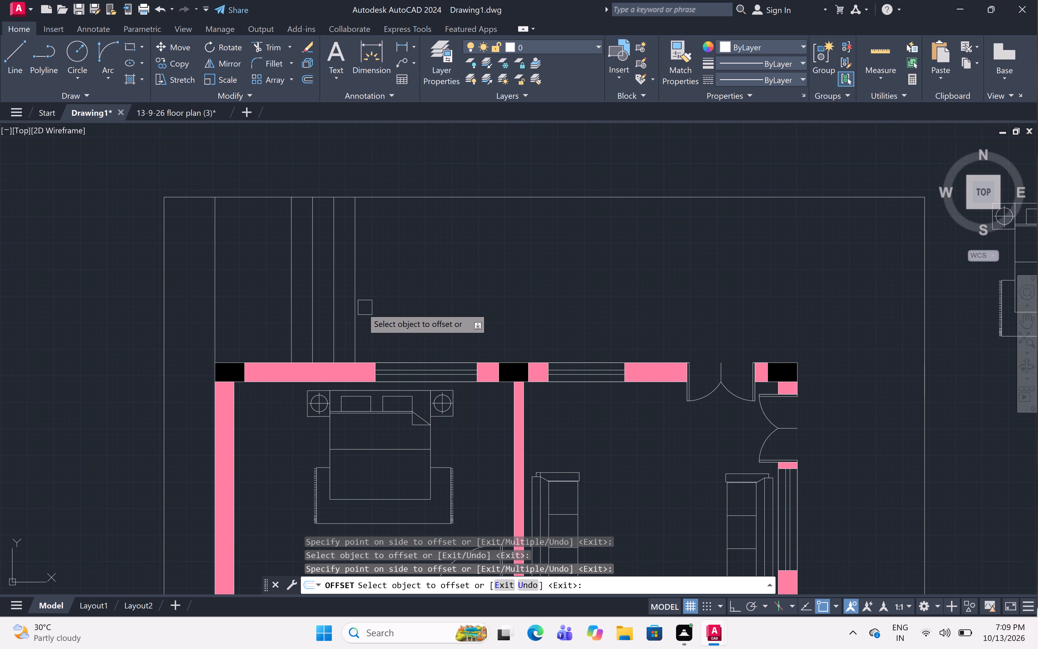
{"action": "left_click", "coordinate": [358, 306]}
{"action": "left_click", "coordinate": [392, 306]}
{"action": "left_click", "coordinate": [375, 306]}
{"action": "left_click", "coordinate": [460, 306]}
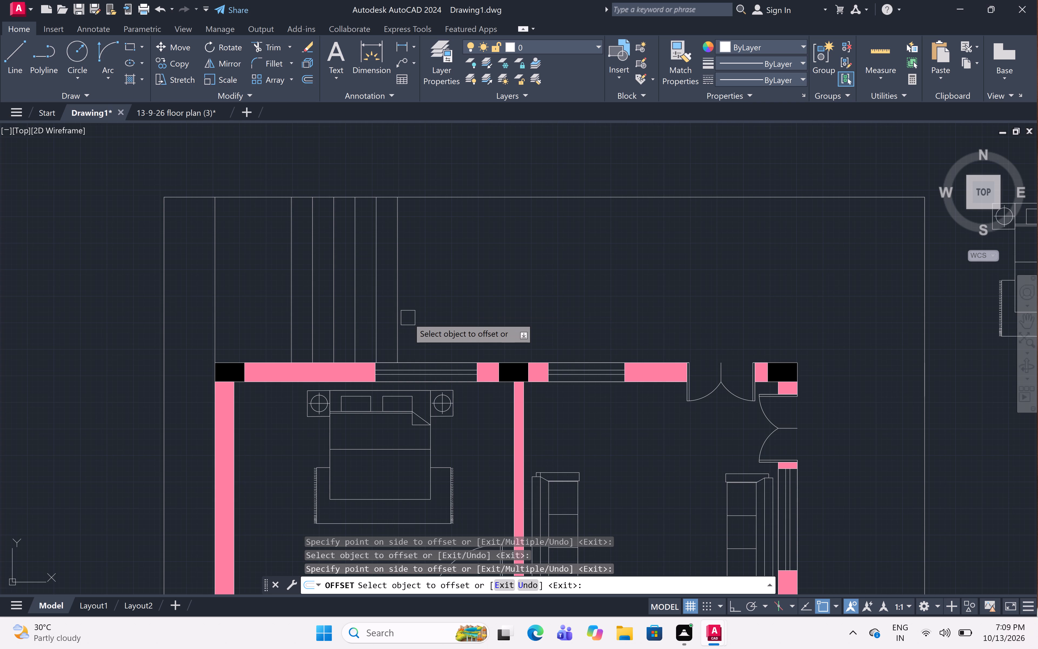
Continue the 10" offsets to the right from the last tread line, adding five more treads.
{"action": "left_click", "coordinate": [399, 292]}
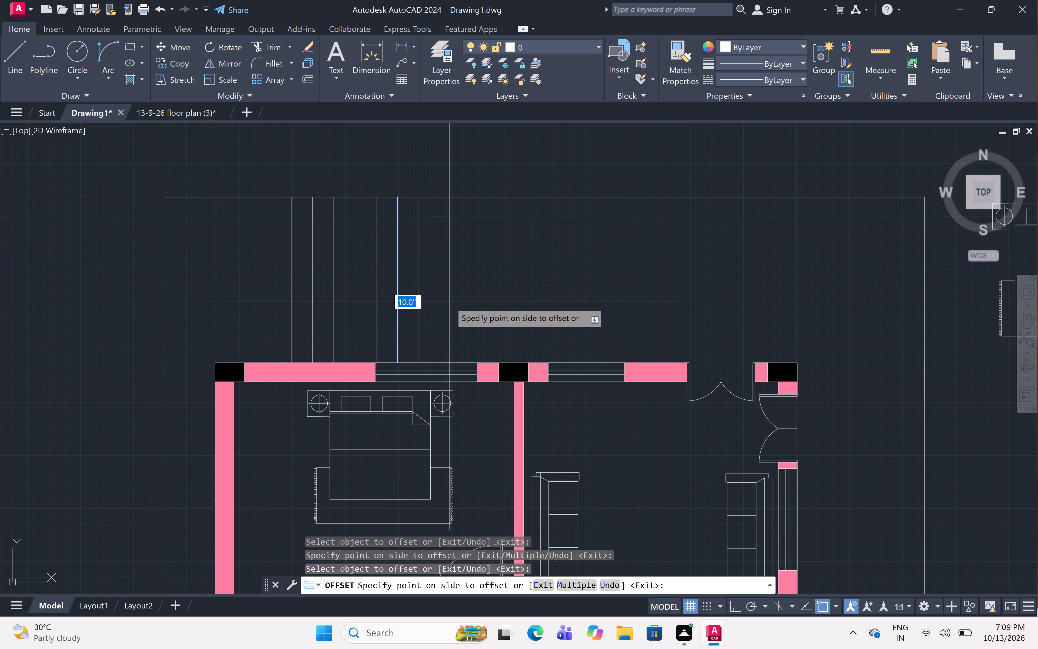
{"action": "left_click", "coordinate": [450, 302]}
{"action": "left_click_drag", "start_coordinate": [413, 298], "coordinate": [416, 299]}
{"action": "left_click", "coordinate": [478, 296]}
{"action": "left_click", "coordinate": [442, 303]}
{"action": "left_click", "coordinate": [480, 304]}
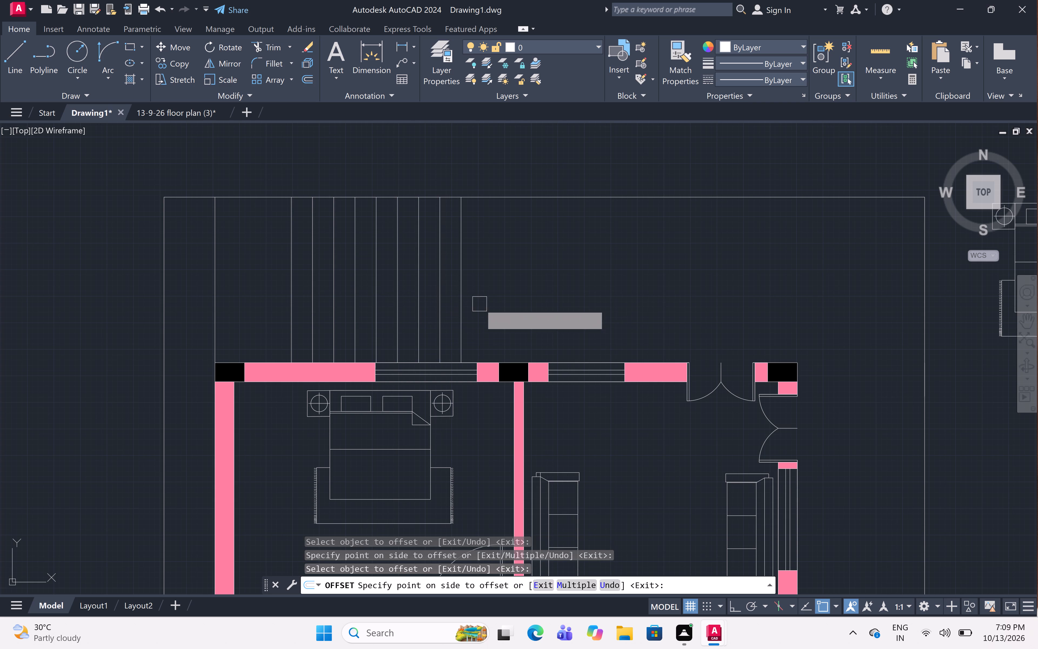
{"action": "left_click", "coordinate": [466, 305]}
{"action": "left_click", "coordinate": [502, 307]}
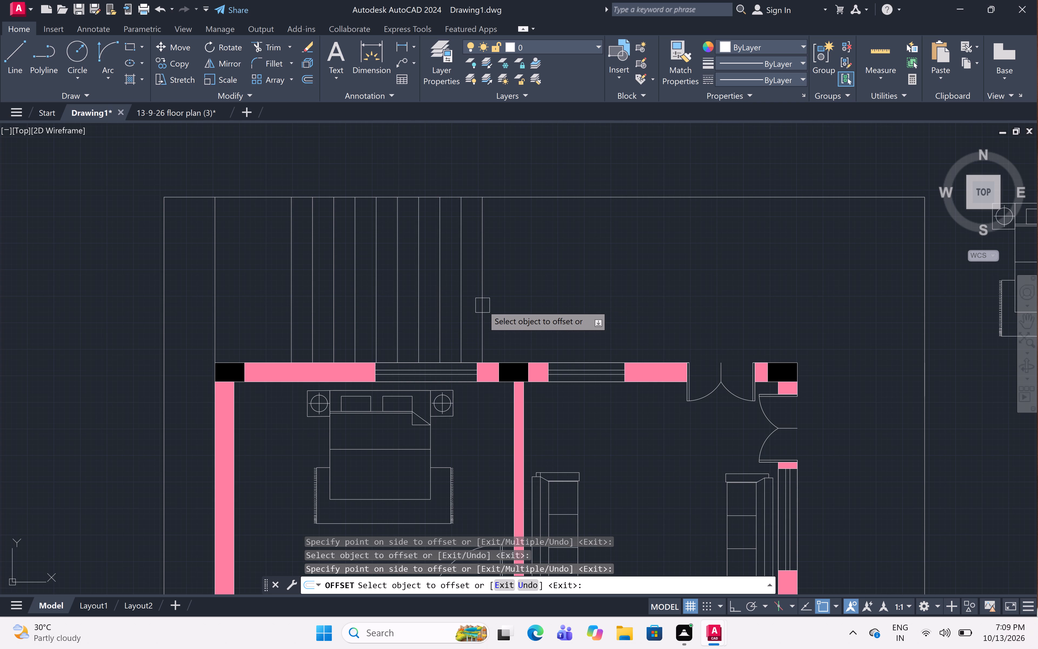
{"action": "left_click", "coordinate": [483, 305]}
{"action": "left_click", "coordinate": [506, 304]}
{"action": "left_click", "coordinate": [506, 304]}
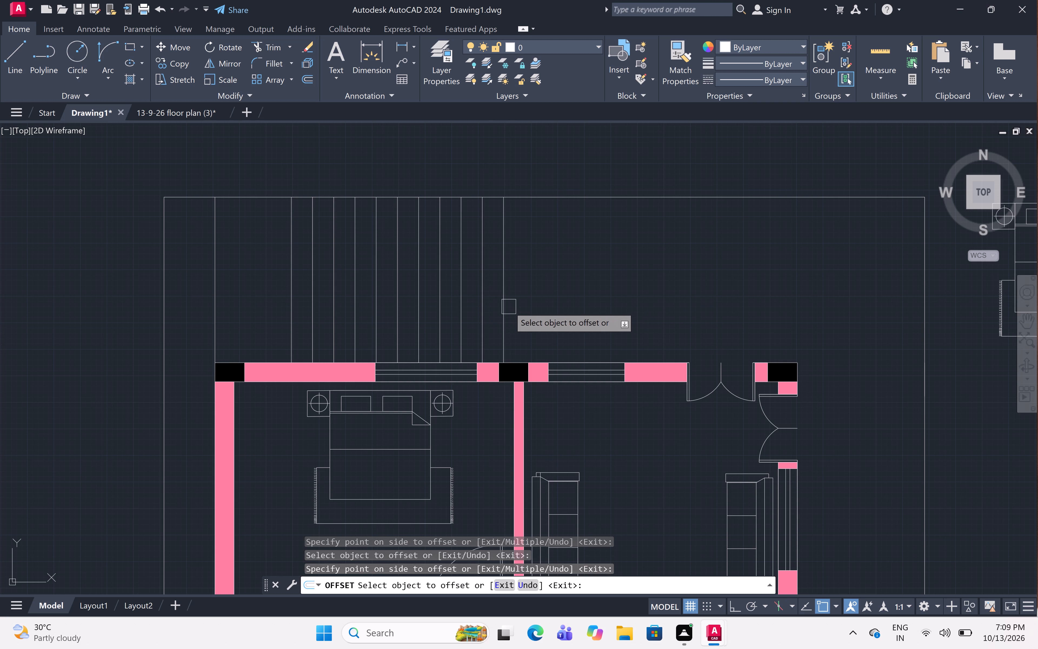
Offset four more tread lines 10" to the right to complete the row of stair treads.
{"action": "left_click", "coordinate": [504, 305]}
{"action": "left_click", "coordinate": [546, 307]}
{"action": "left_click", "coordinate": [529, 311]}
{"action": "left_click", "coordinate": [582, 310]}
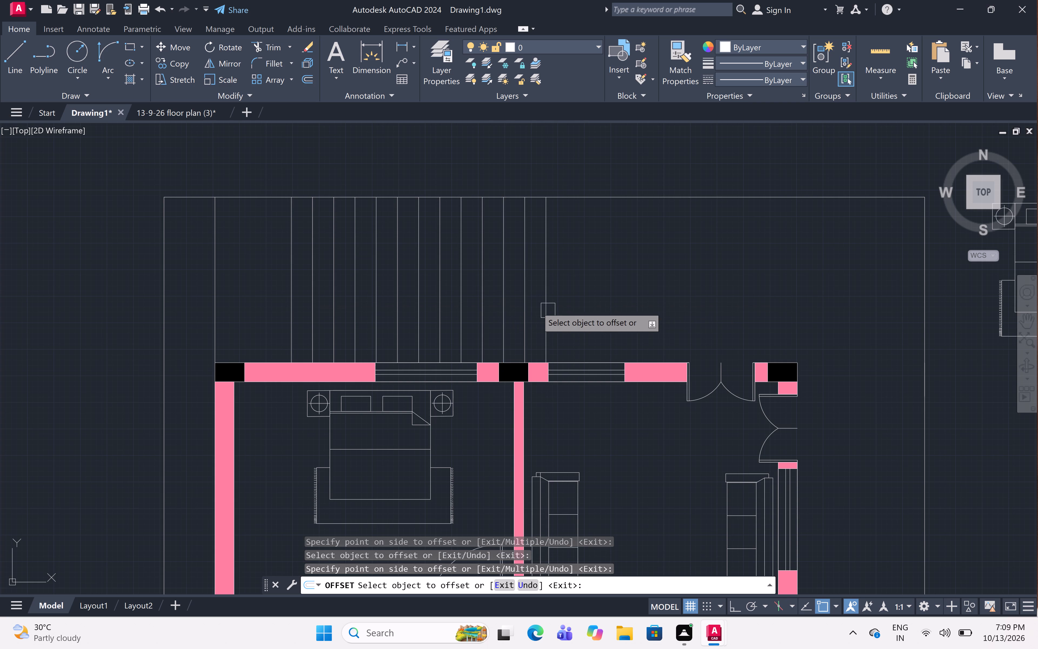
{"action": "left_click", "coordinate": [548, 297]}
{"action": "left_click", "coordinate": [606, 294]}
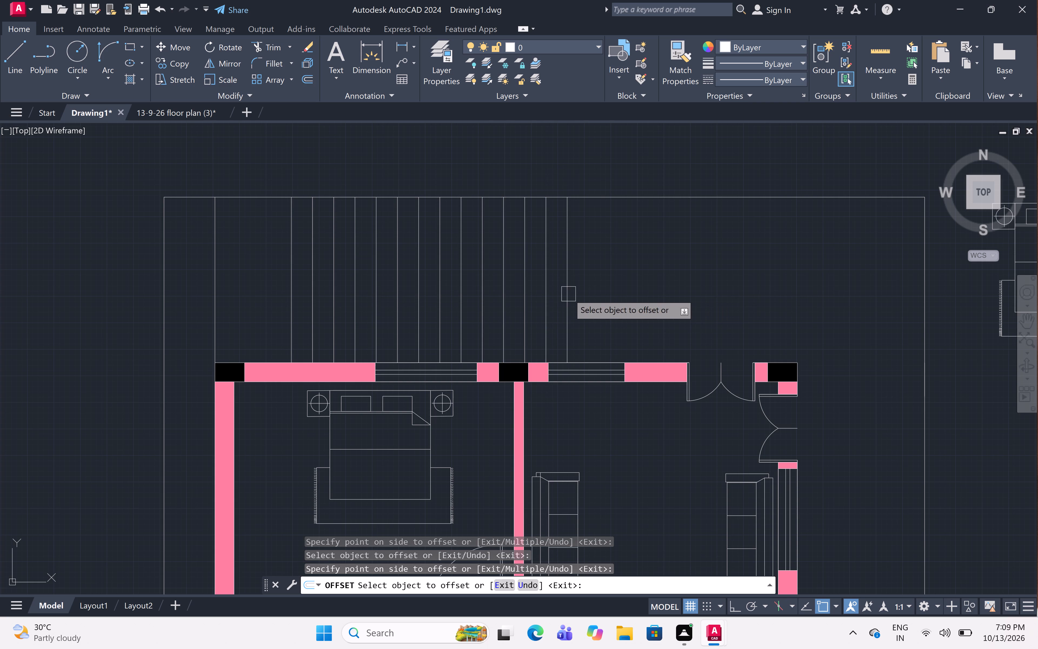
{"action": "left_click_drag", "start_coordinate": [568, 293], "coordinate": [574, 296]}
{"action": "left_click", "coordinate": [599, 296]}
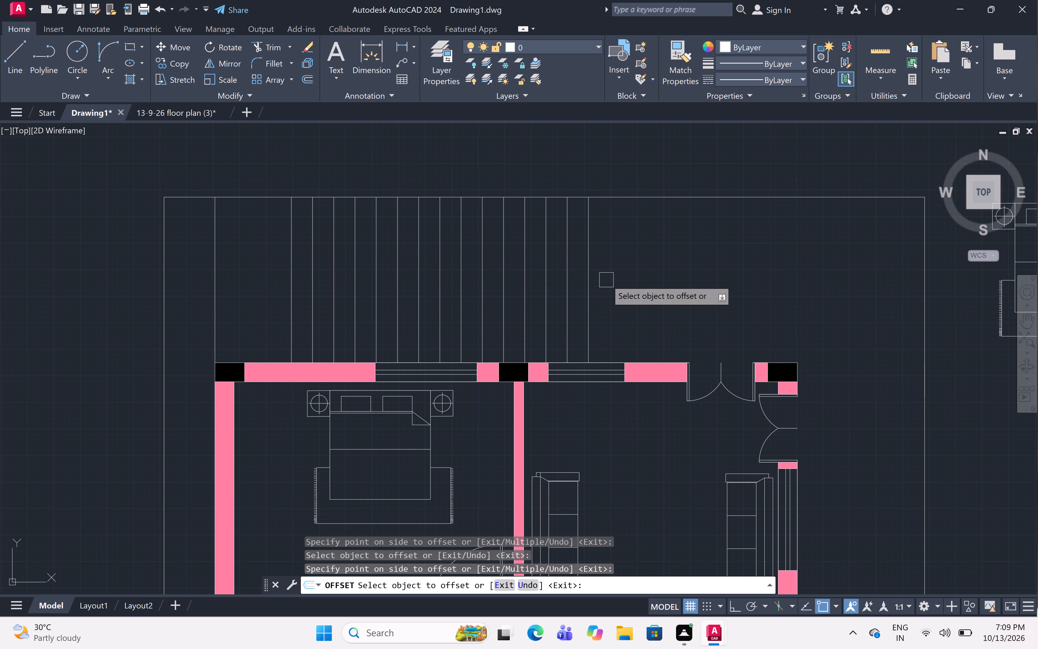
{"action": "key", "text": "Escape"}
Draw an 11'-8" horizontal line, with Ortho on, between the midpoints of the rightmost and leftmost tread lines to split the flights.
{"action": "type", "text": "l"}
{"action": "key", "text": "space"}
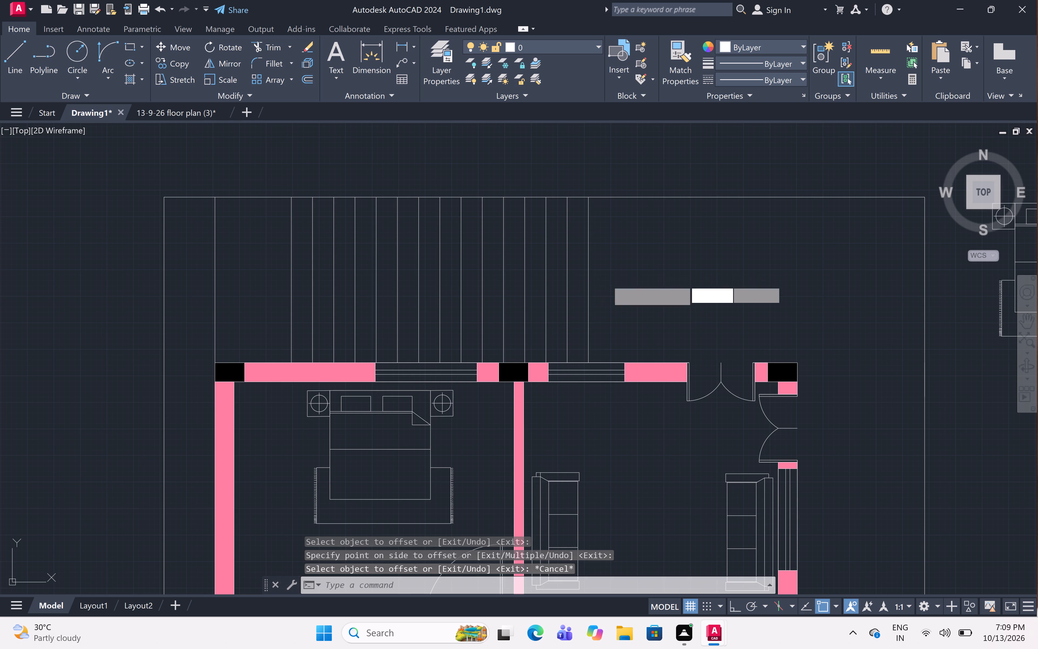
{"action": "left_click", "coordinate": [586, 278]}
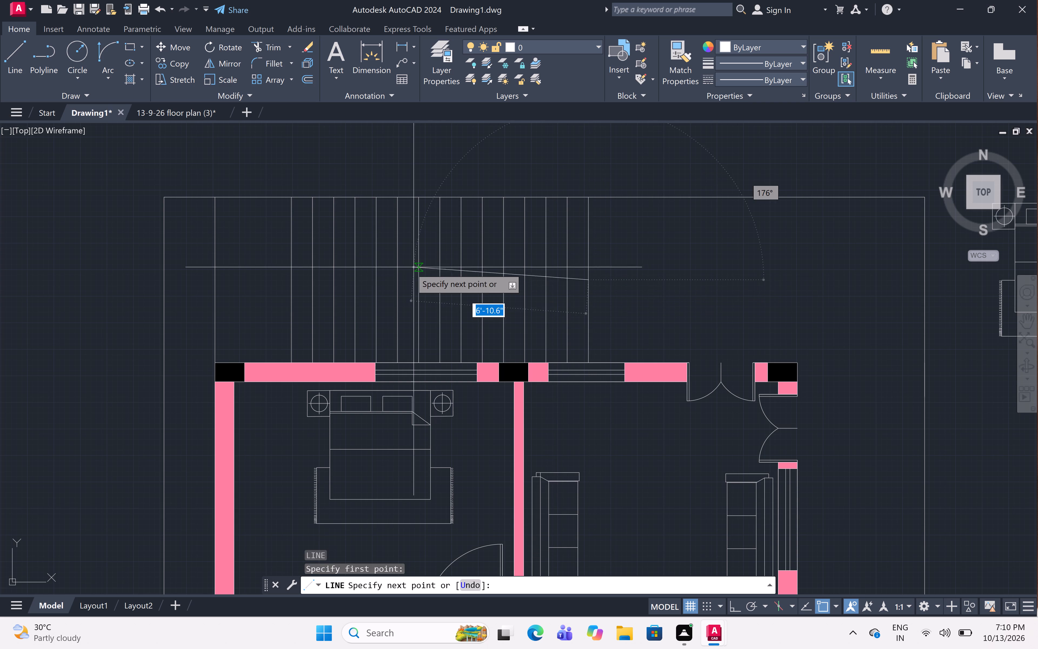
{"action": "key", "text": "F8"}
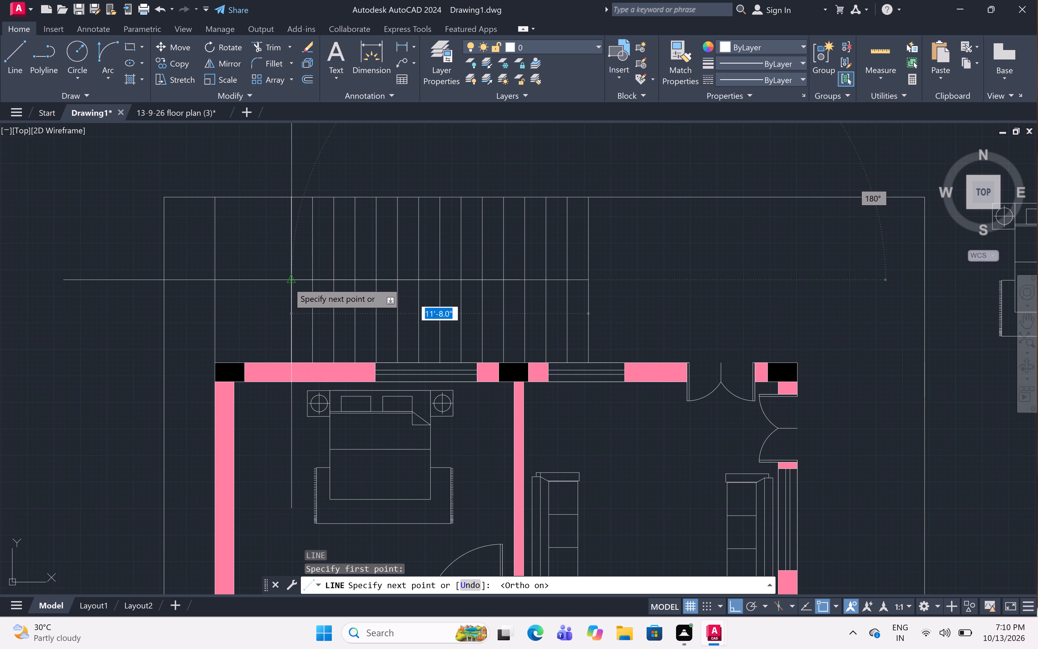
{"action": "left_click", "coordinate": [288, 278]}
{"action": "key", "text": "Escape"}
Trim the lower halves of the seven rightmost tread lines below the horizontal dividing line, using a fence.
{"action": "scroll", "coordinate": [425, 272], "scroll_direction": "down", "scroll_amount": 1}
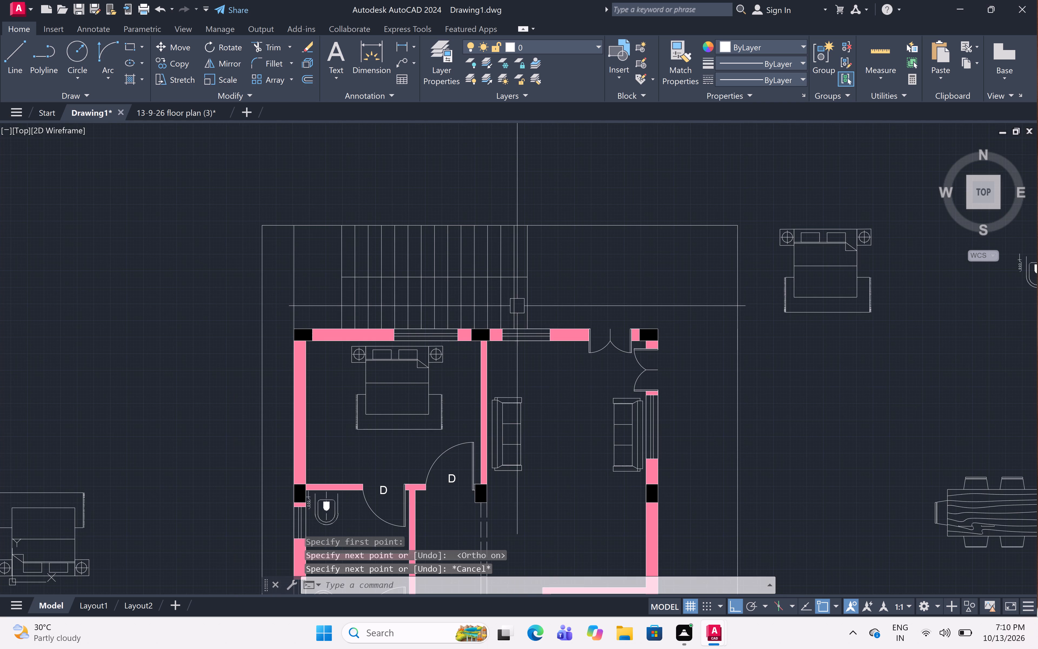
{"action": "scroll", "coordinate": [543, 277], "scroll_direction": "up", "scroll_amount": 1}
{"action": "middle_click_drag", "start_coordinate": [544, 277], "coordinate": [555, 316]}
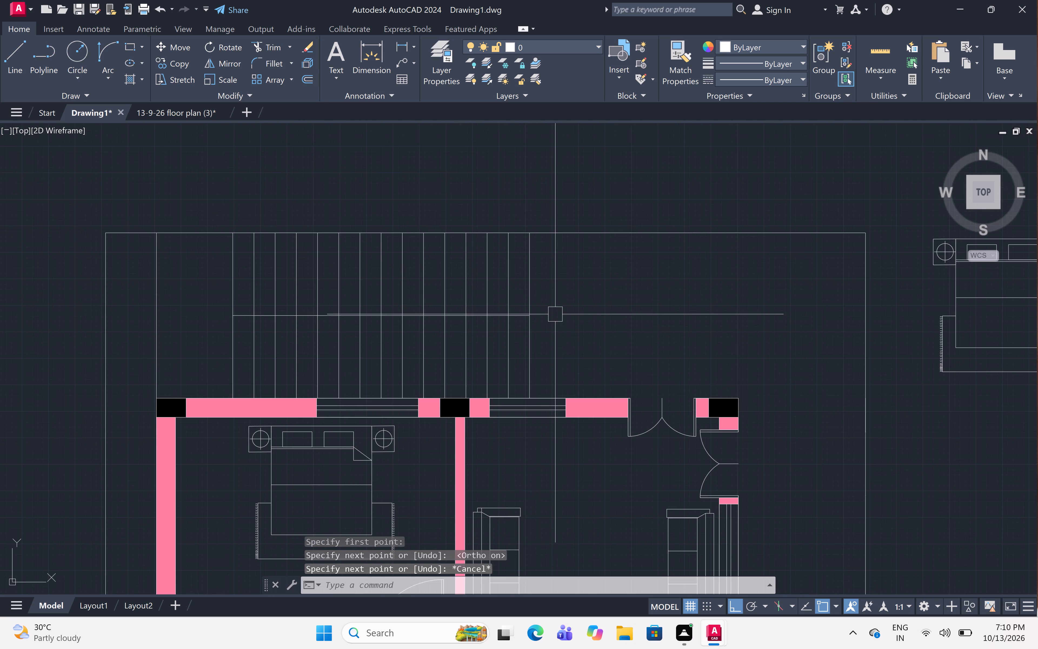
{"action": "scroll", "coordinate": [555, 314], "scroll_direction": "up", "scroll_amount": 1}
{"action": "middle_click_drag", "start_coordinate": [555, 313], "coordinate": [673, 297]}
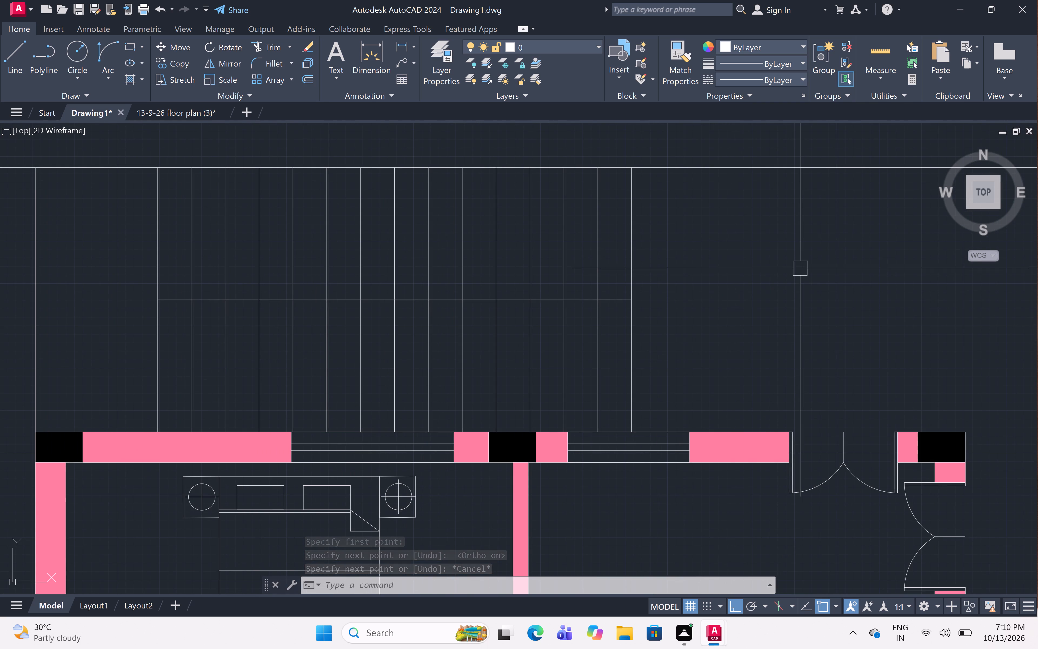
{"action": "type", "text": "tr"}
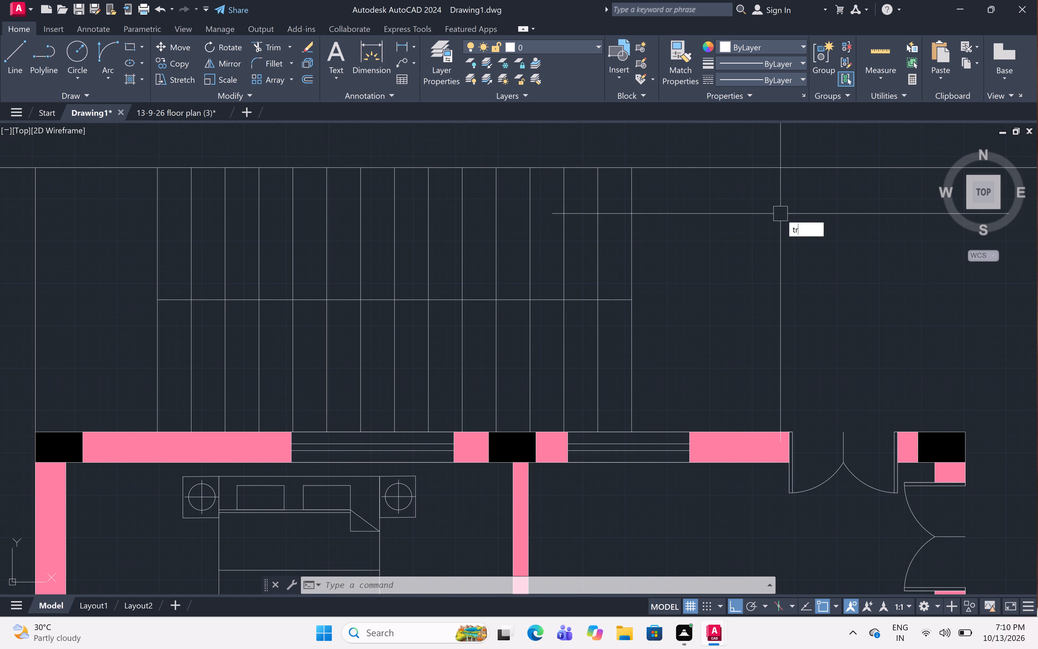
{"action": "key", "text": "space"}
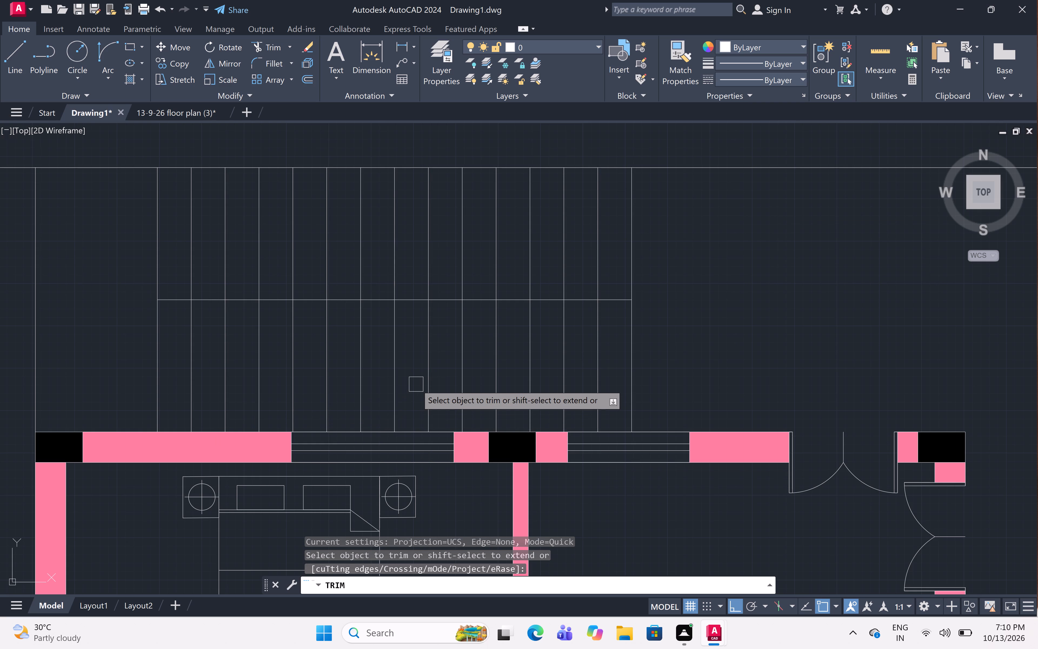
{"action": "left_click", "coordinate": [408, 380]}
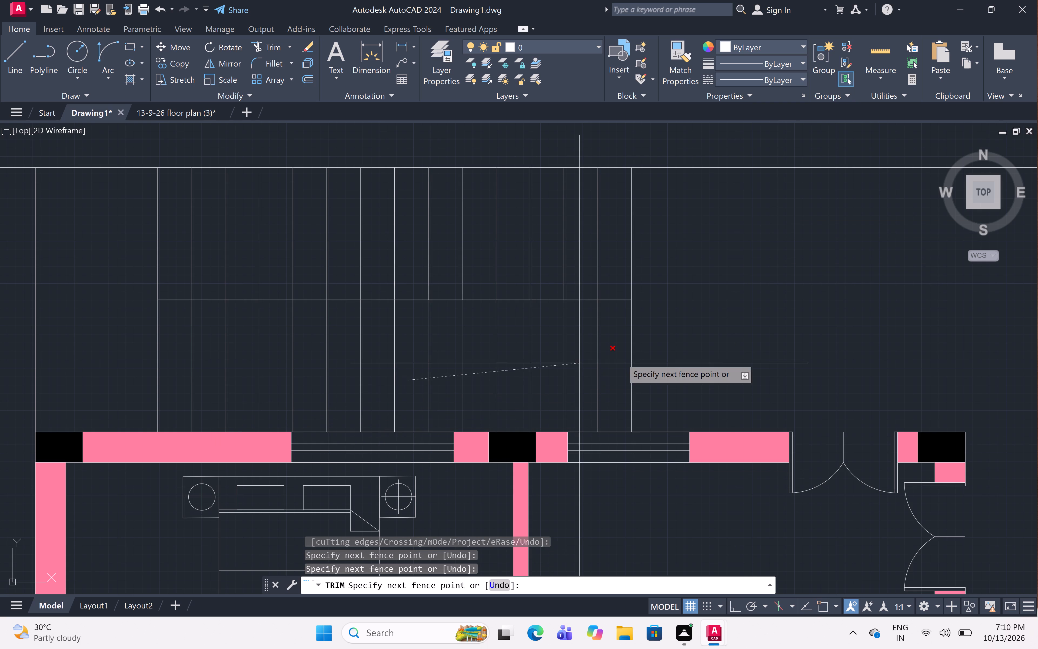
{"action": "left_click", "coordinate": [826, 355]}
{"action": "scroll", "coordinate": [719, 298], "scroll_direction": "down", "scroll_amount": 2}
{"action": "middle_click_drag", "start_coordinate": [719, 297], "coordinate": [613, 242]}
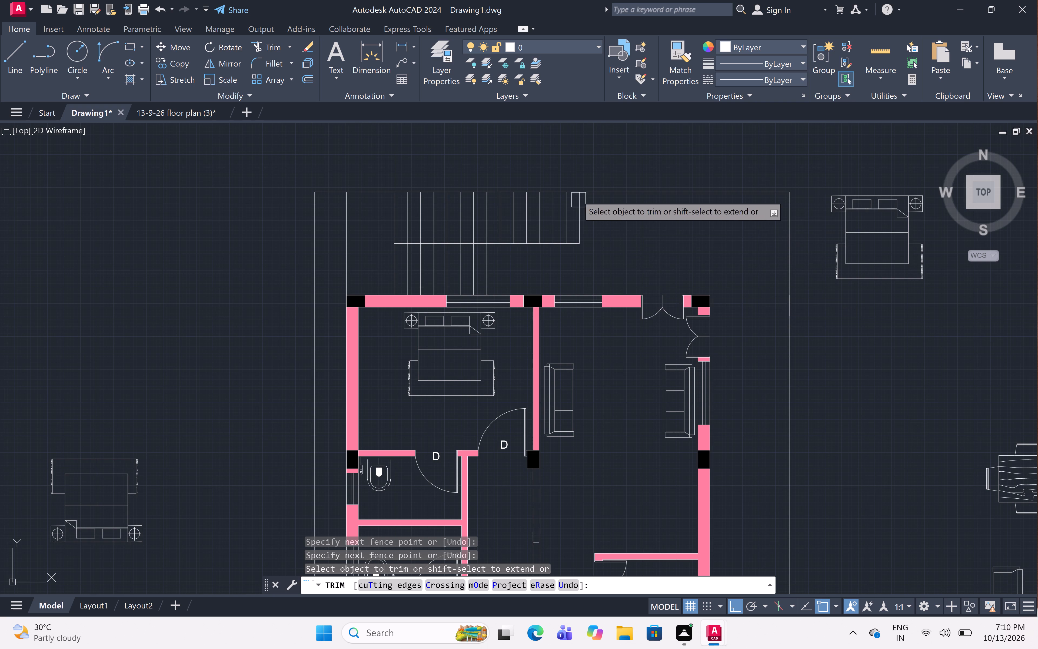
{"action": "scroll", "coordinate": [514, 135], "scroll_direction": "up", "scroll_amount": 1}
{"action": "scroll", "coordinate": [476, 186], "scroll_direction": "up", "scroll_amount": 1}
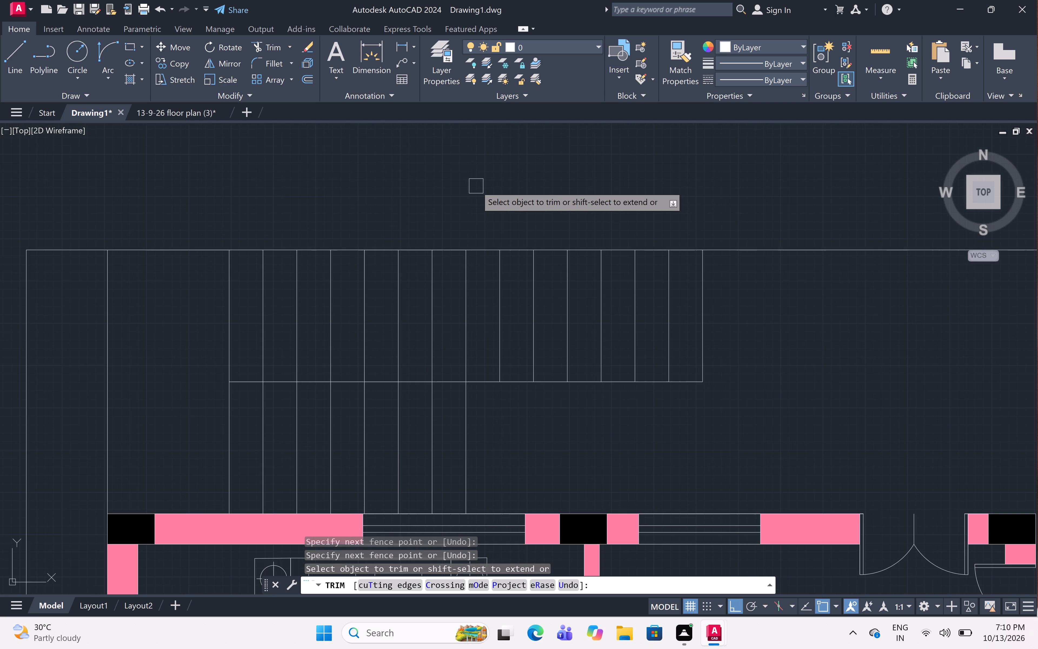
{"action": "key", "text": "Escape"}
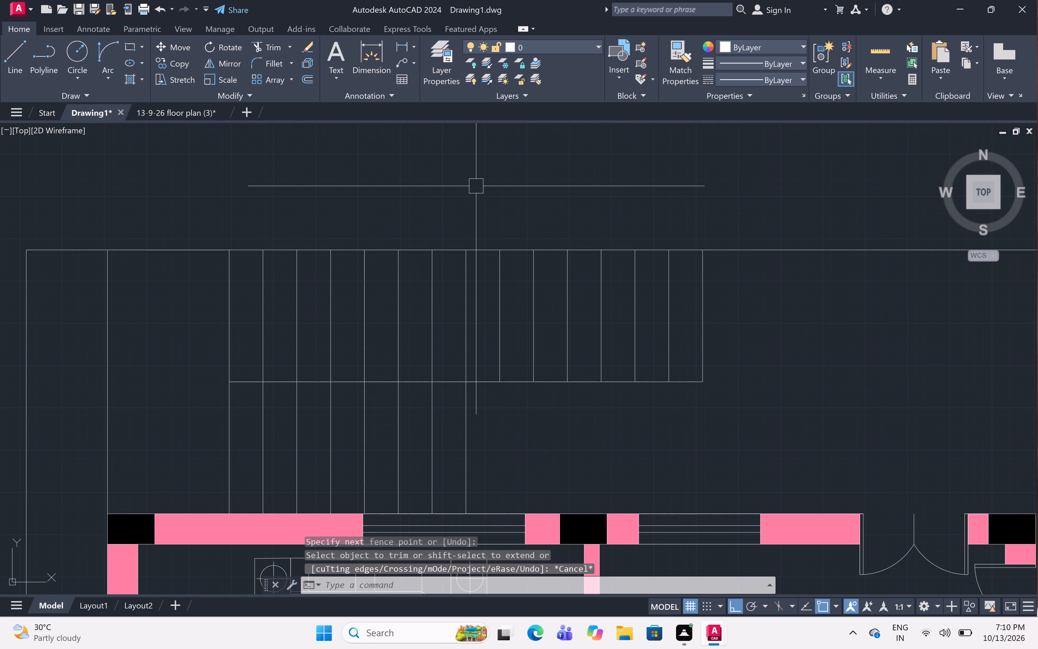
Draw a horizontal line in the upper flight from the midpoint of the sixth tread line from the right to just past the last tread.
{"action": "type", "text": "l"}
{"action": "key", "text": "space"}
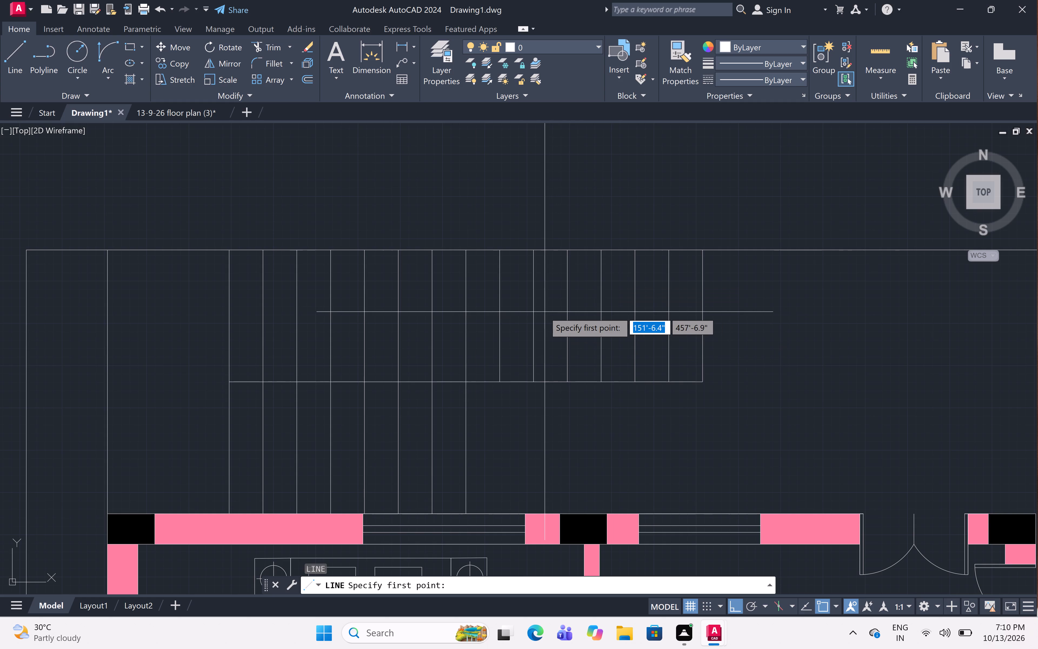
{"action": "left_click", "coordinate": [536, 312]}
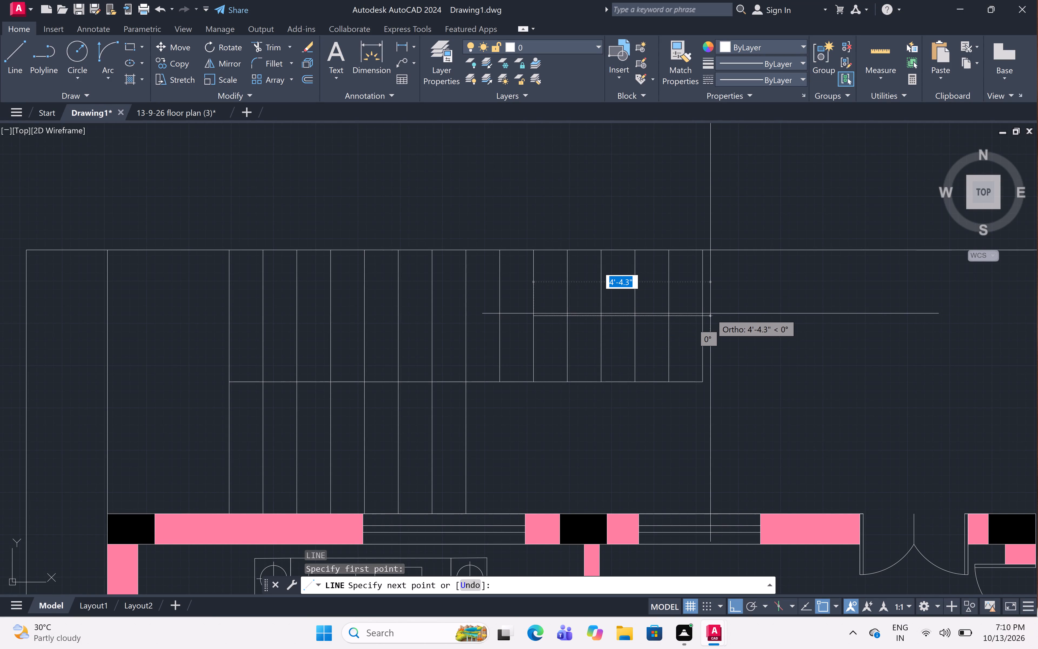
{"action": "left_click", "coordinate": [717, 316]}
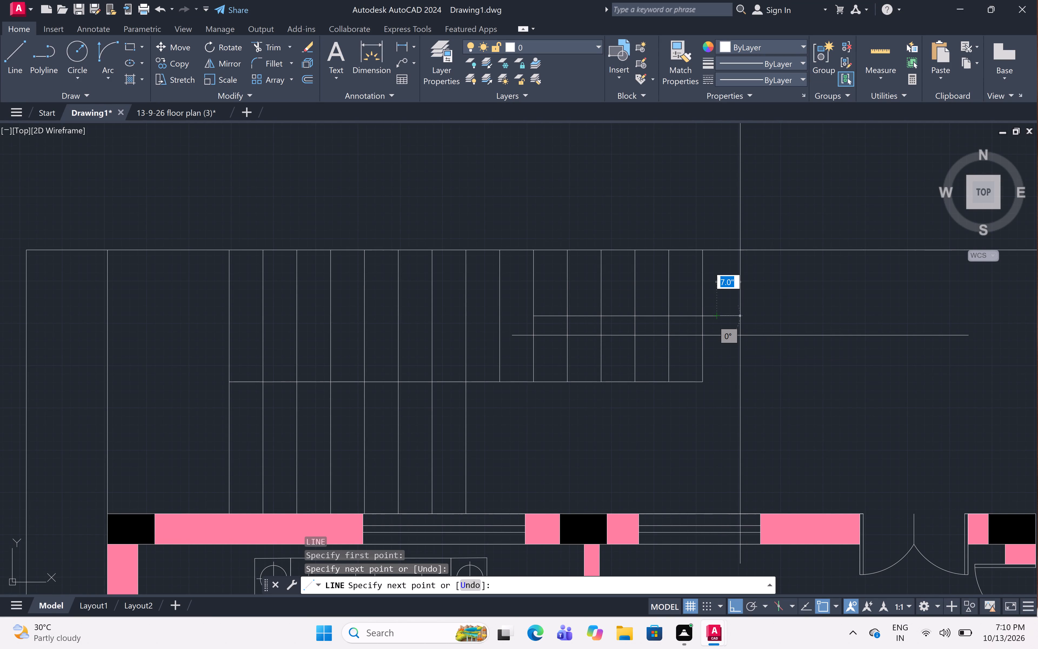
{"action": "key", "text": "Escape"}
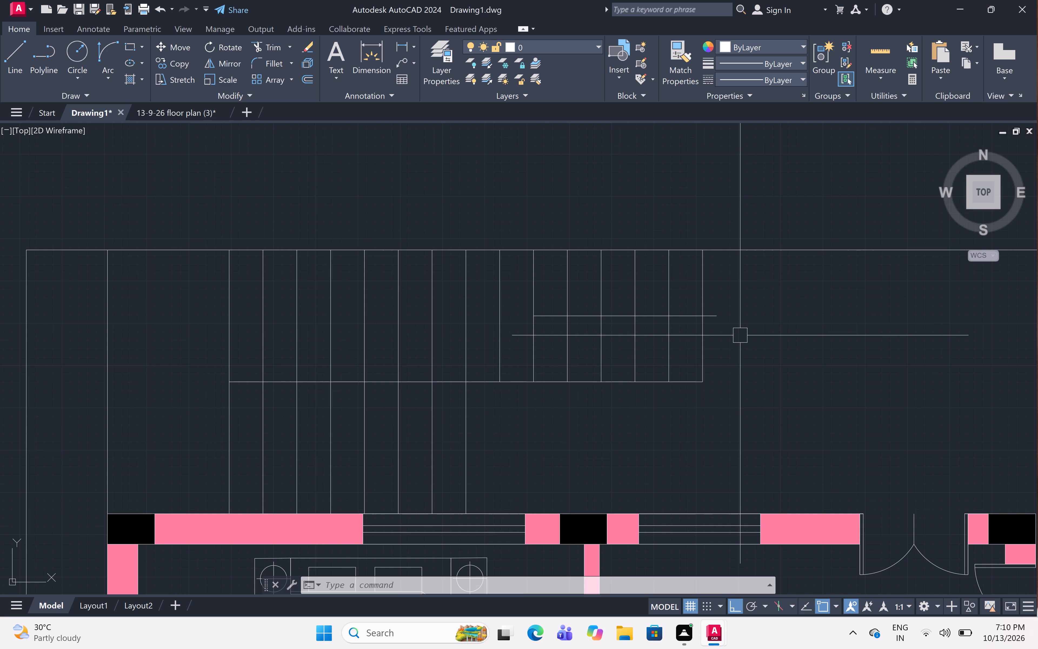
Draw an Ortho direction line through the midpoint of the lower flight's leftmost tread, extending about 3'-6" left onto the landing and about 3' up.
{"action": "scroll", "coordinate": [548, 381], "scroll_direction": "down", "scroll_amount": 1}
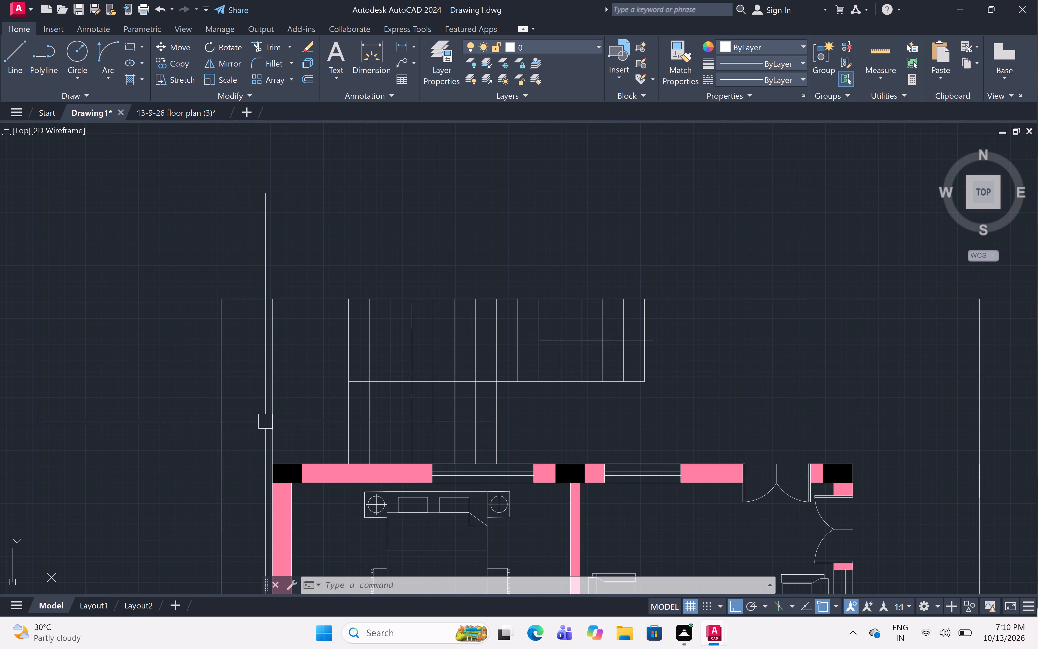
{"action": "scroll", "coordinate": [293, 414], "scroll_direction": "up", "scroll_amount": 2}
{"action": "scroll", "coordinate": [293, 413], "scroll_direction": "down", "scroll_amount": 1}
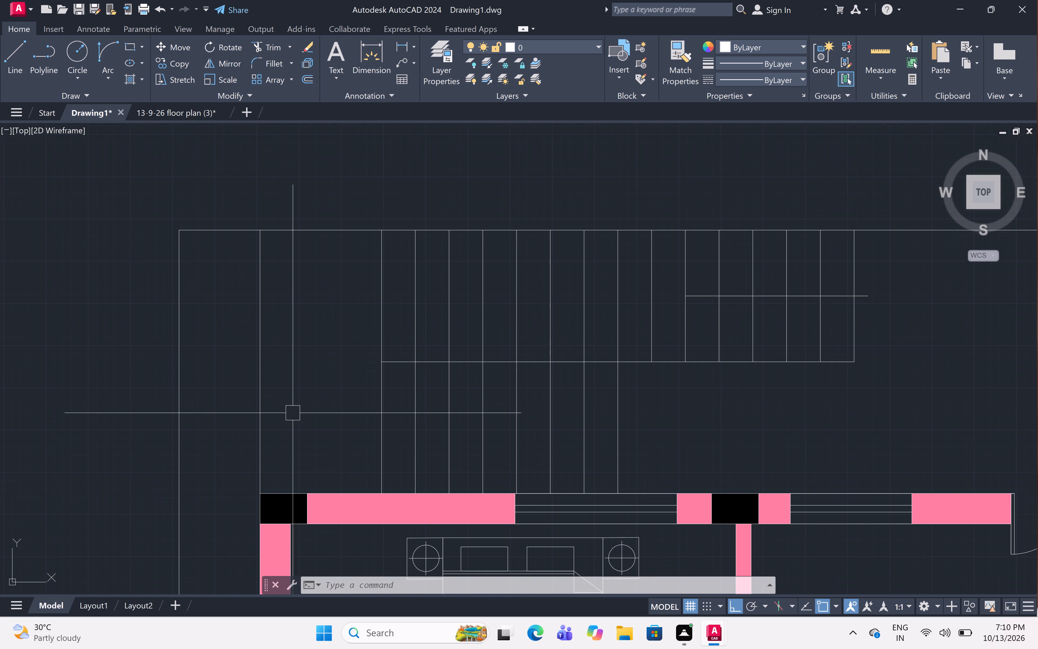
{"action": "type", "text": "l"}
{"action": "key", "text": "space"}
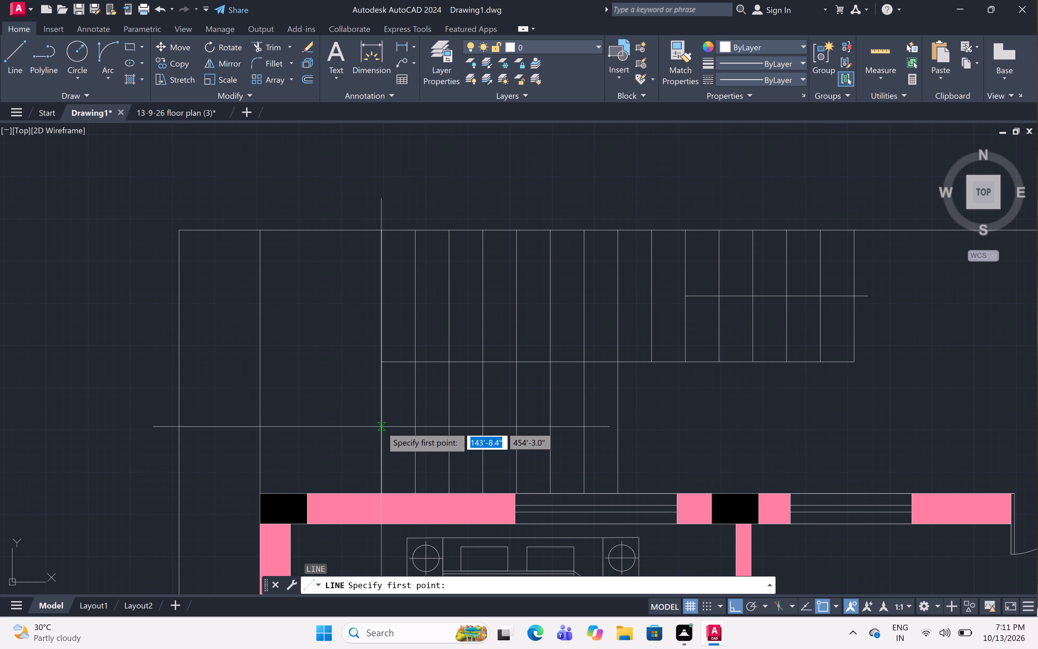
{"action": "left_click", "coordinate": [382, 426]}
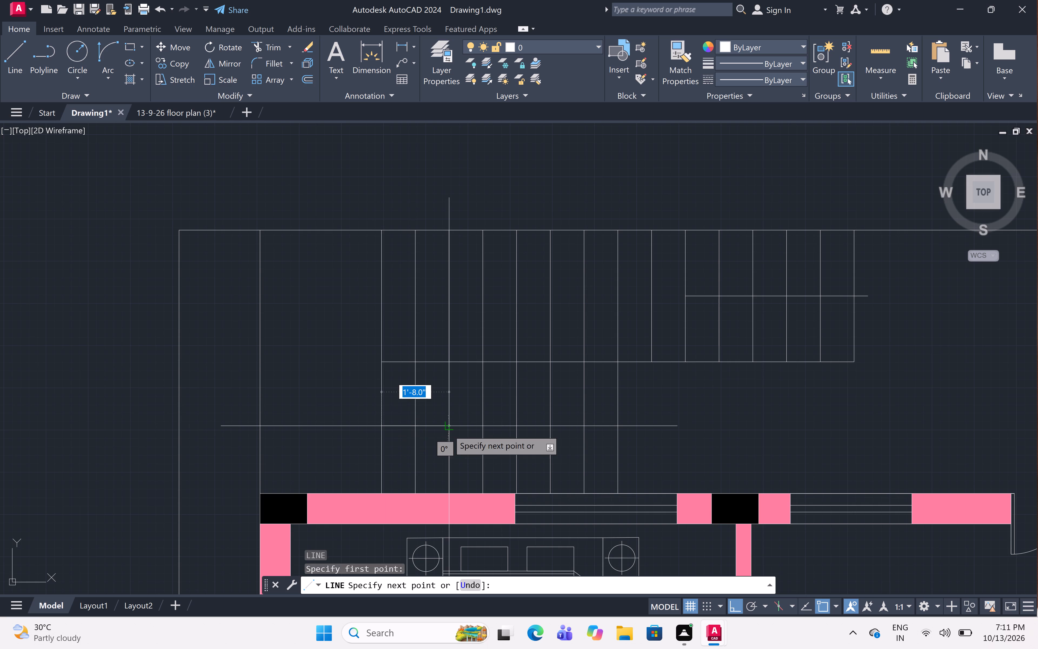
{"action": "left_click", "coordinate": [473, 427]}
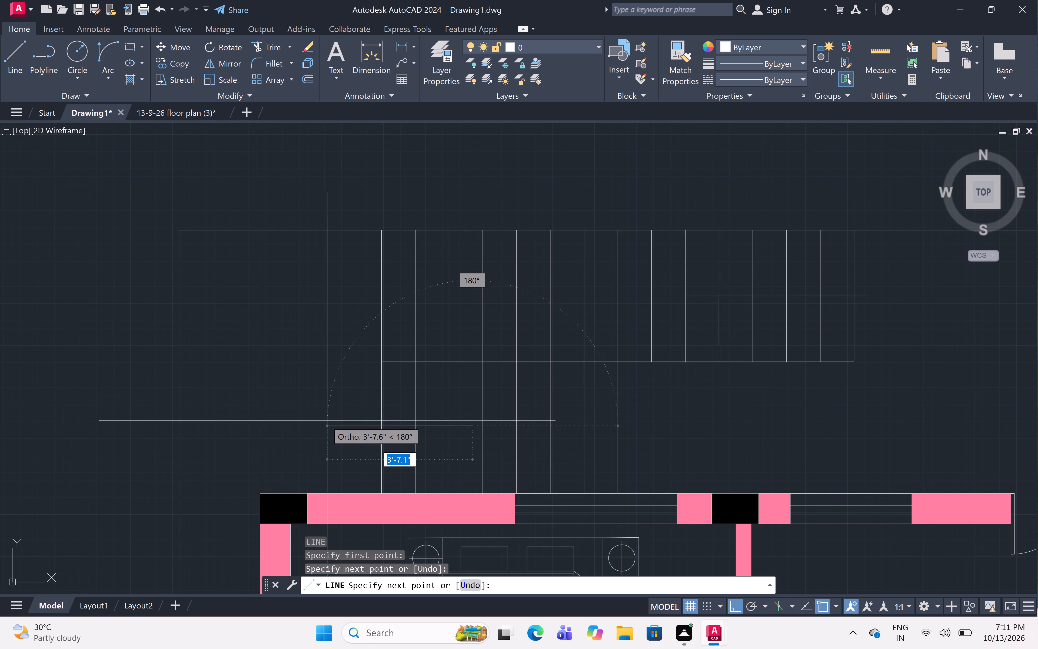
{"action": "left_click", "coordinate": [331, 420]}
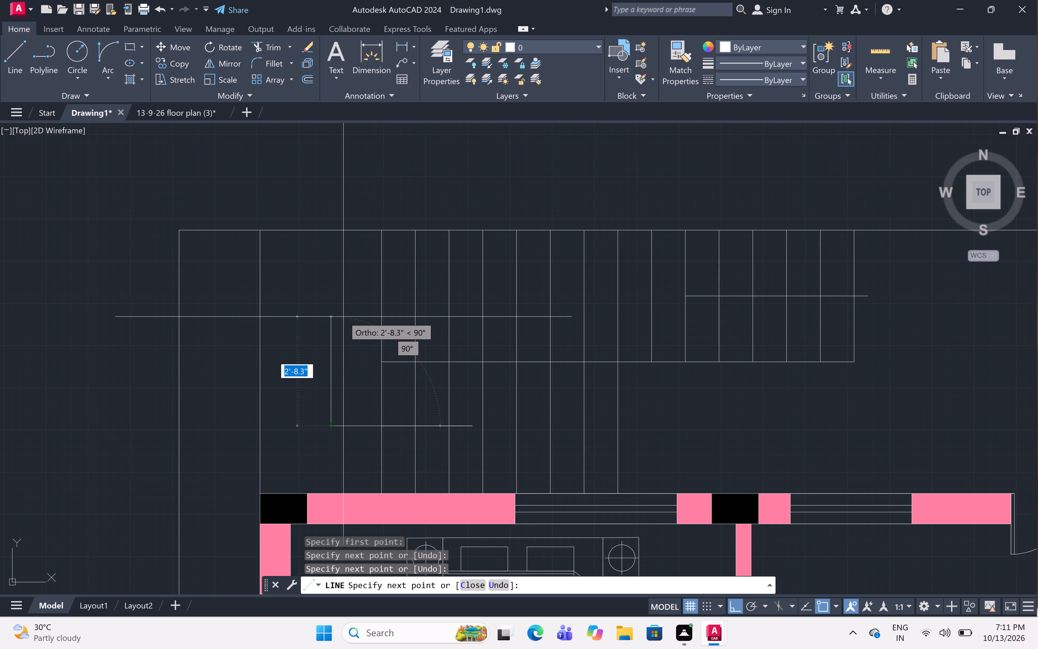
{"action": "left_click", "coordinate": [345, 302]}
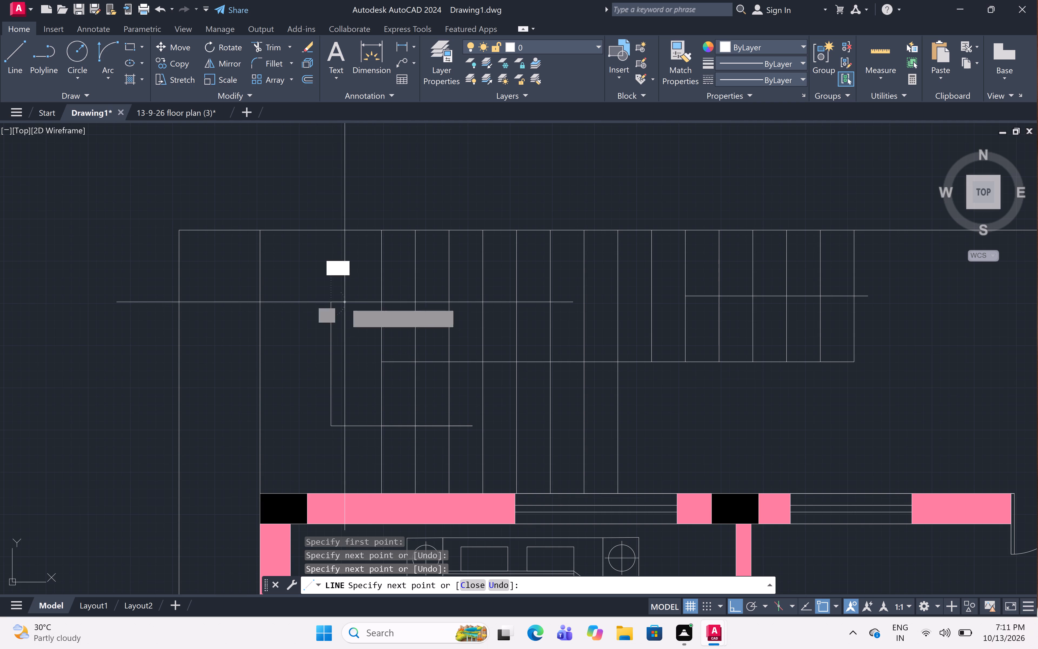
{"action": "key", "text": "Escape"}
Draw a slanted arrowhead line about 1'-11" long, with Ortho off, from the lower direction line's right end back up to the left.
{"action": "scroll", "coordinate": [366, 310], "scroll_direction": "down", "scroll_amount": 3}
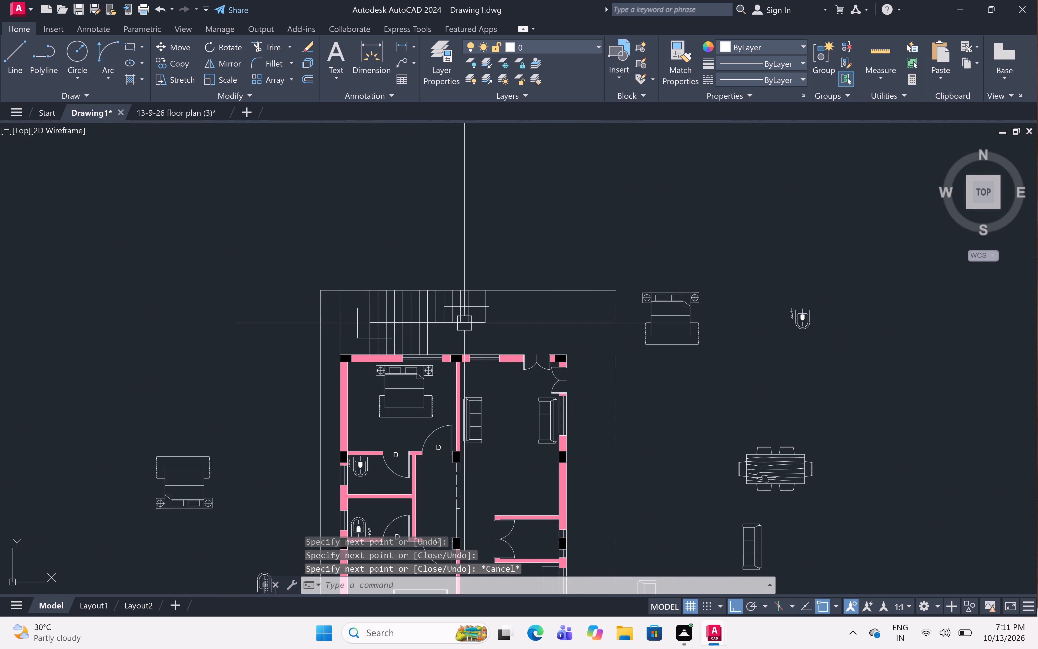
{"action": "scroll", "coordinate": [384, 337], "scroll_direction": "up", "scroll_amount": 5}
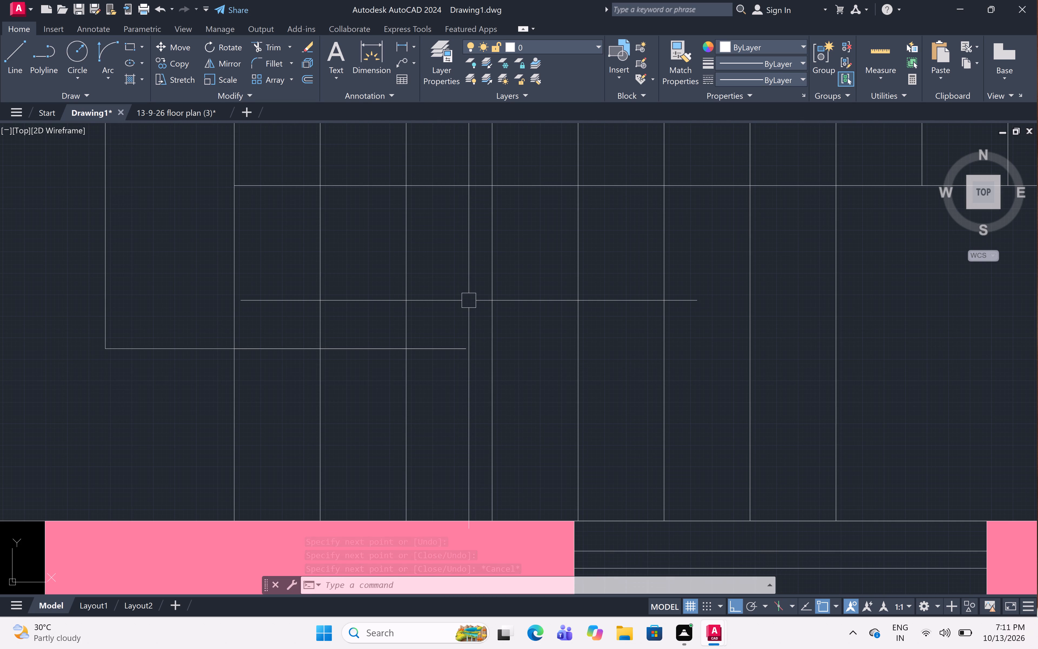
{"action": "type", "text": "l"}
{"action": "key", "text": "space"}
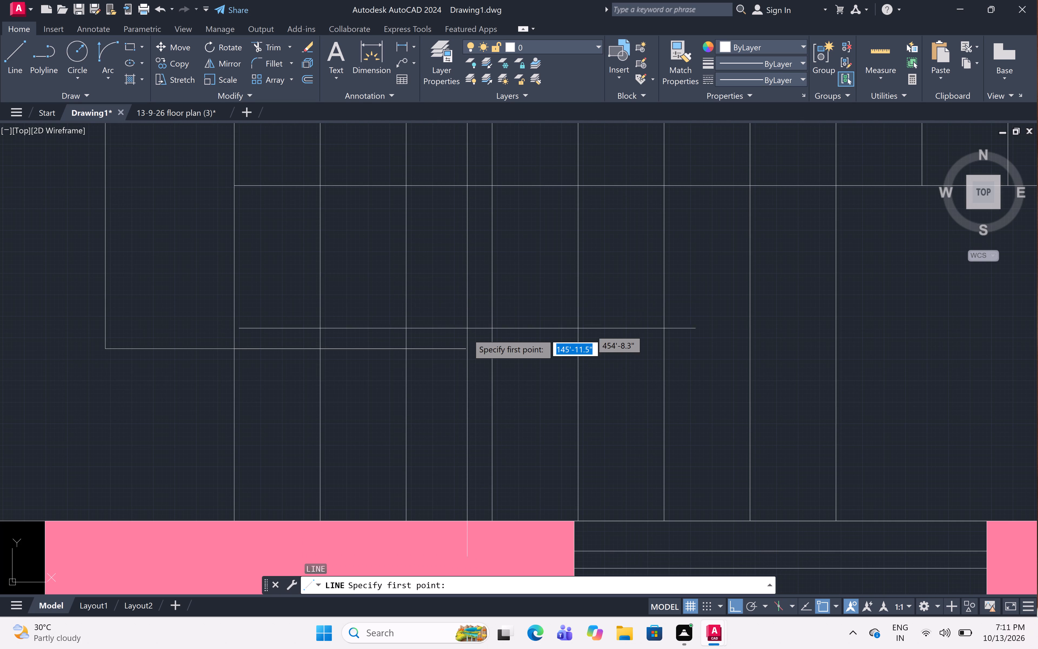
{"action": "left_click", "coordinate": [470, 350]}
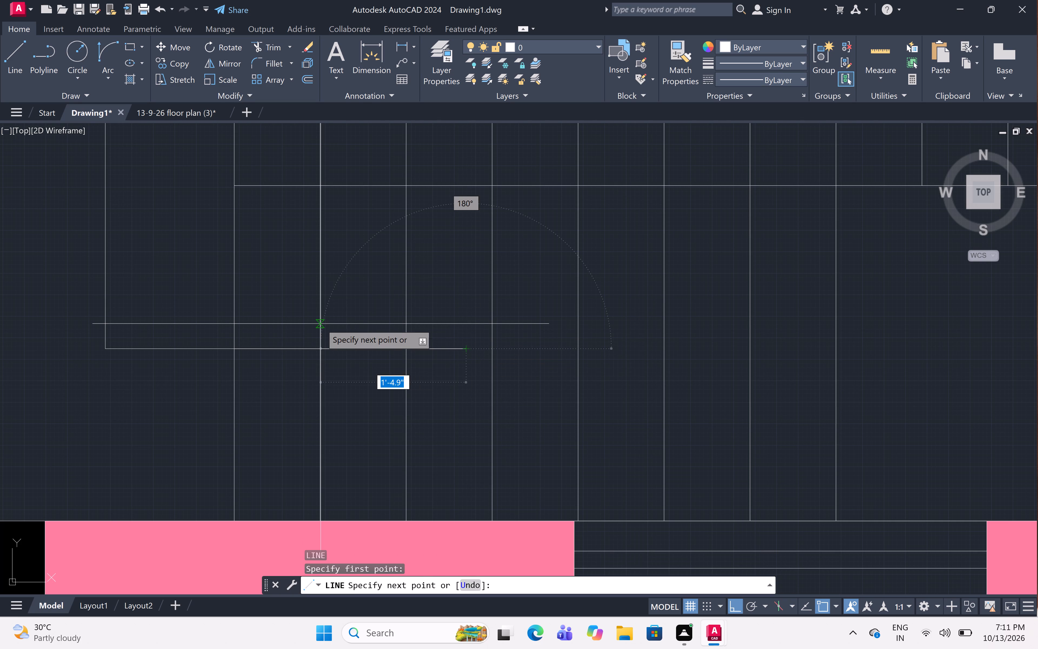
{"action": "key", "text": "F8"}
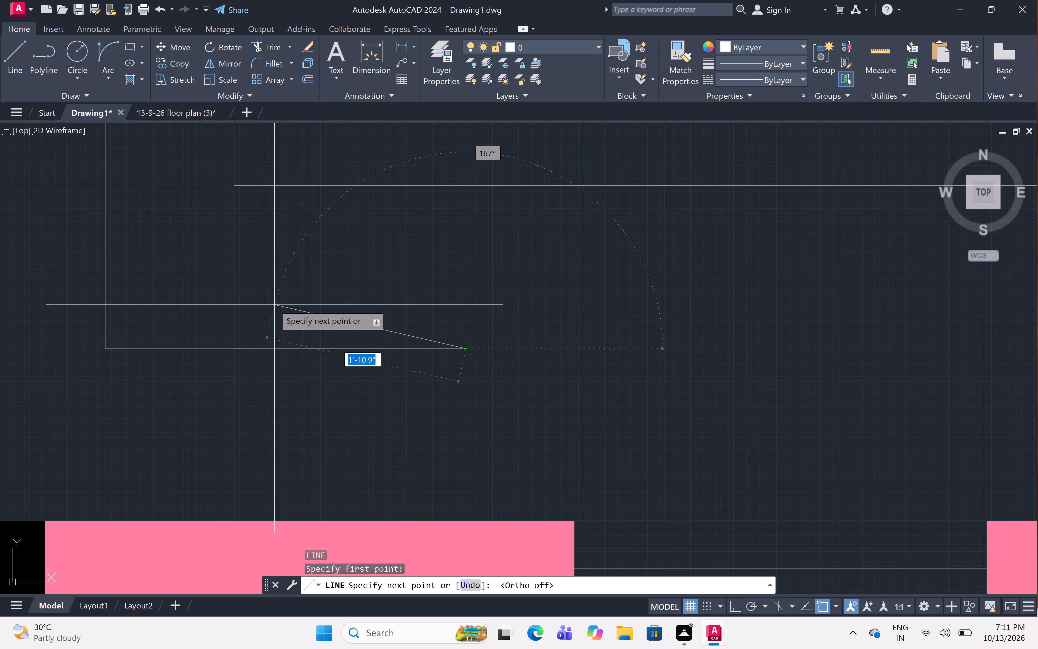
{"action": "left_click", "coordinate": [274, 306]}
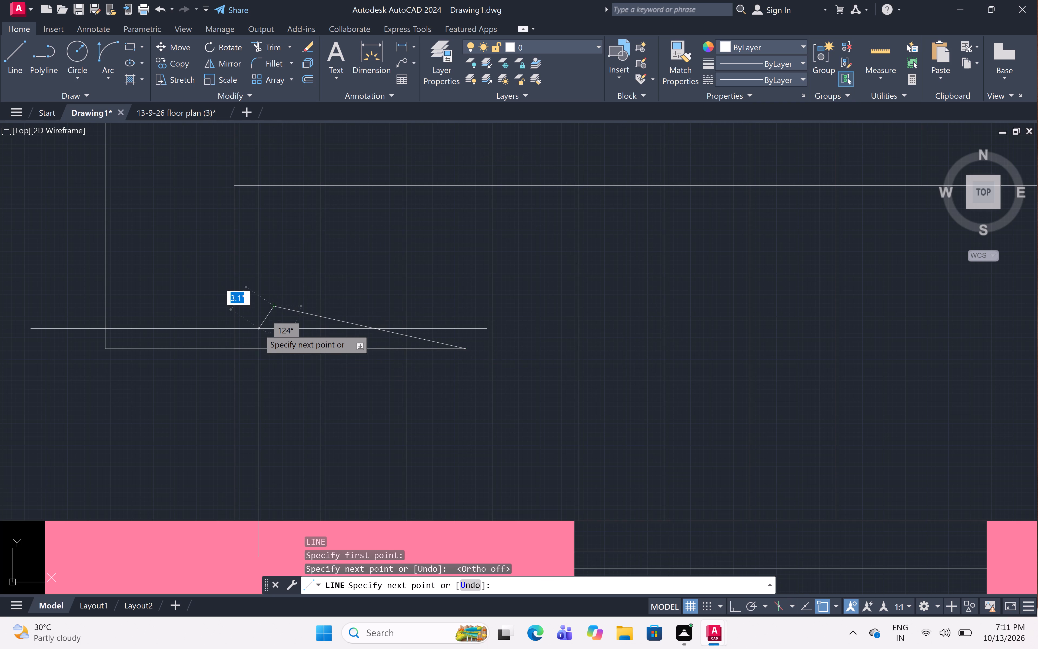
{"action": "key", "text": "Escape"}
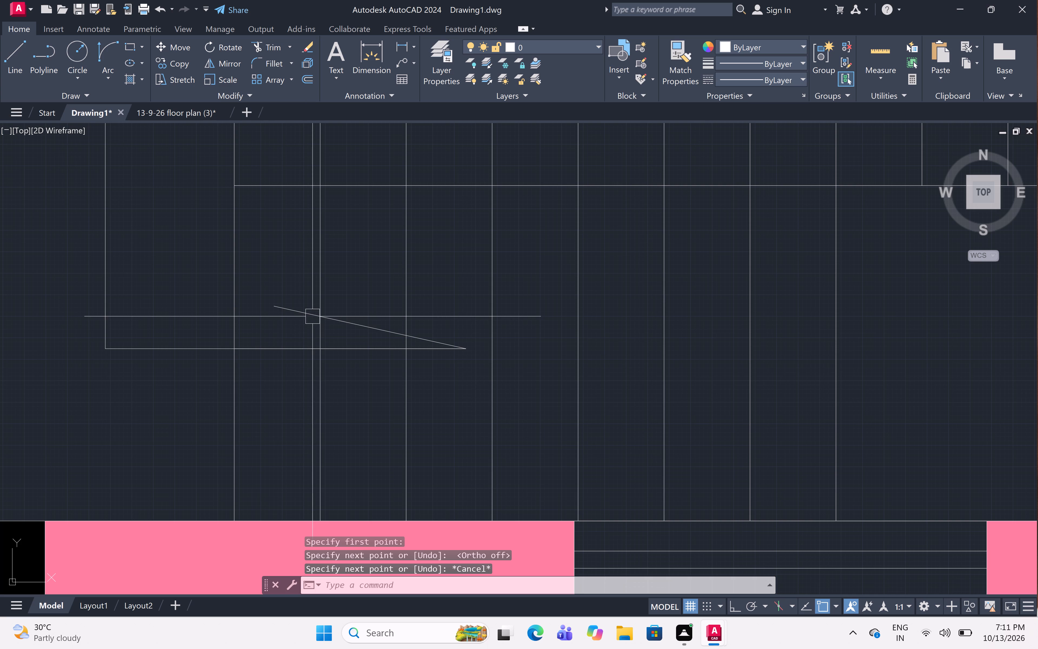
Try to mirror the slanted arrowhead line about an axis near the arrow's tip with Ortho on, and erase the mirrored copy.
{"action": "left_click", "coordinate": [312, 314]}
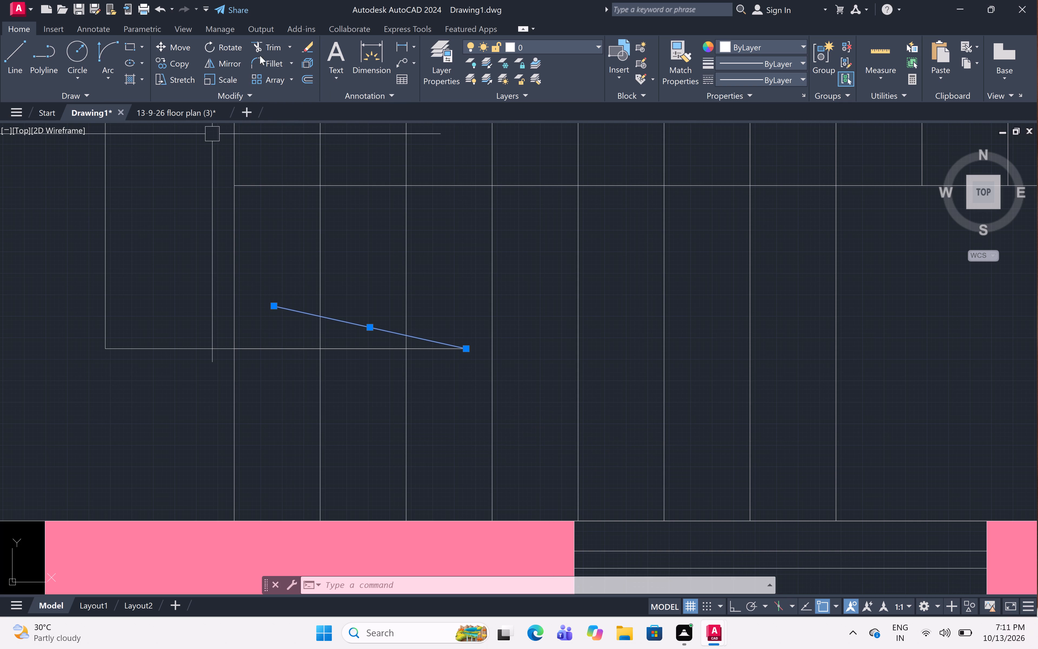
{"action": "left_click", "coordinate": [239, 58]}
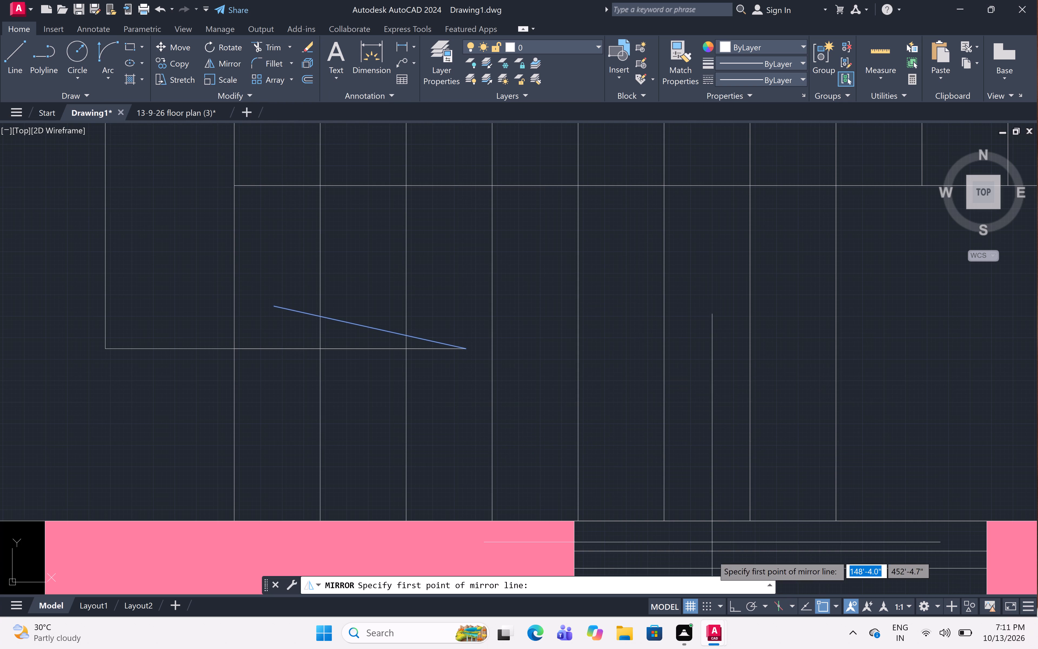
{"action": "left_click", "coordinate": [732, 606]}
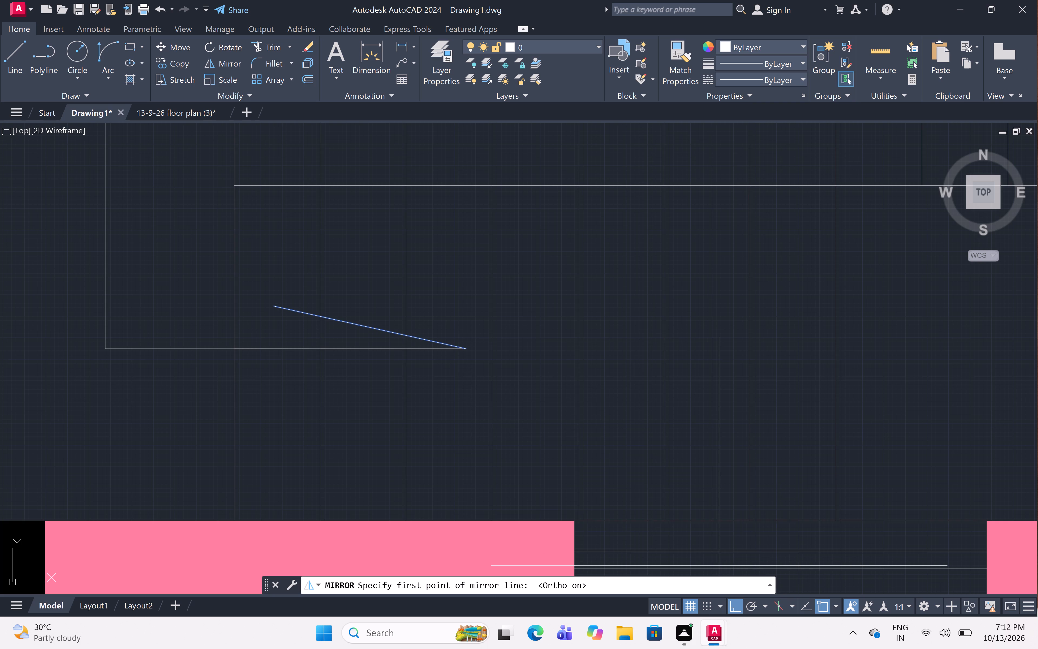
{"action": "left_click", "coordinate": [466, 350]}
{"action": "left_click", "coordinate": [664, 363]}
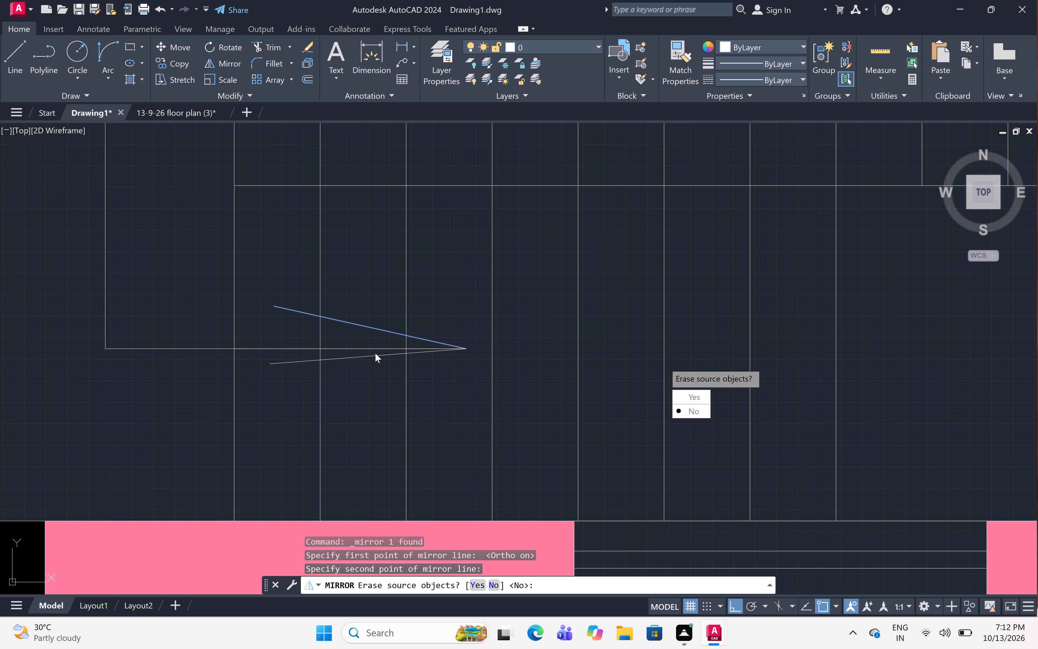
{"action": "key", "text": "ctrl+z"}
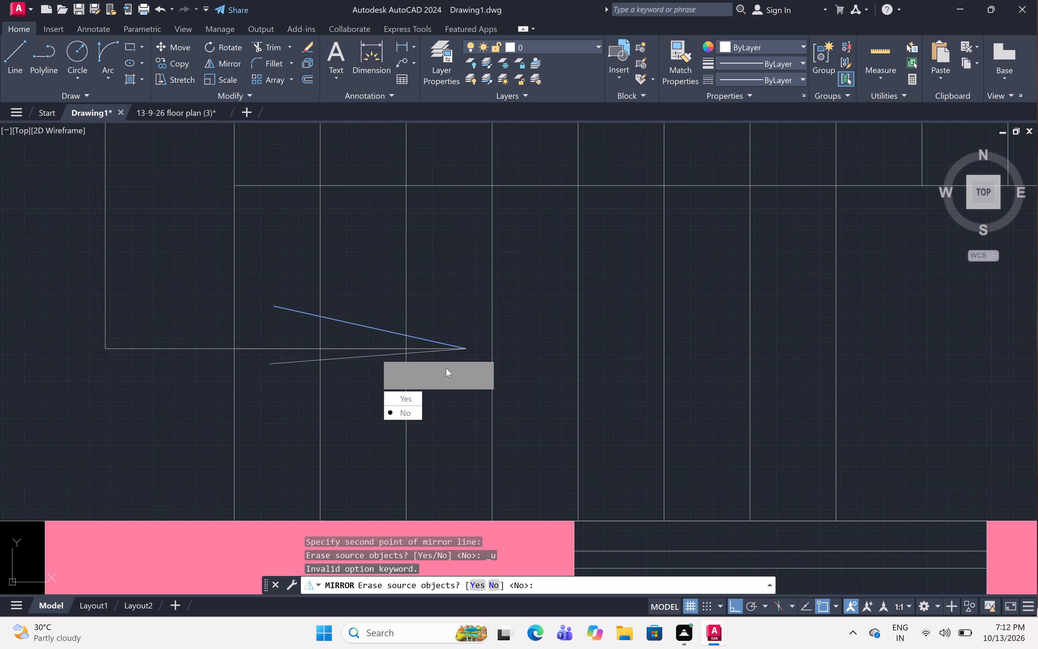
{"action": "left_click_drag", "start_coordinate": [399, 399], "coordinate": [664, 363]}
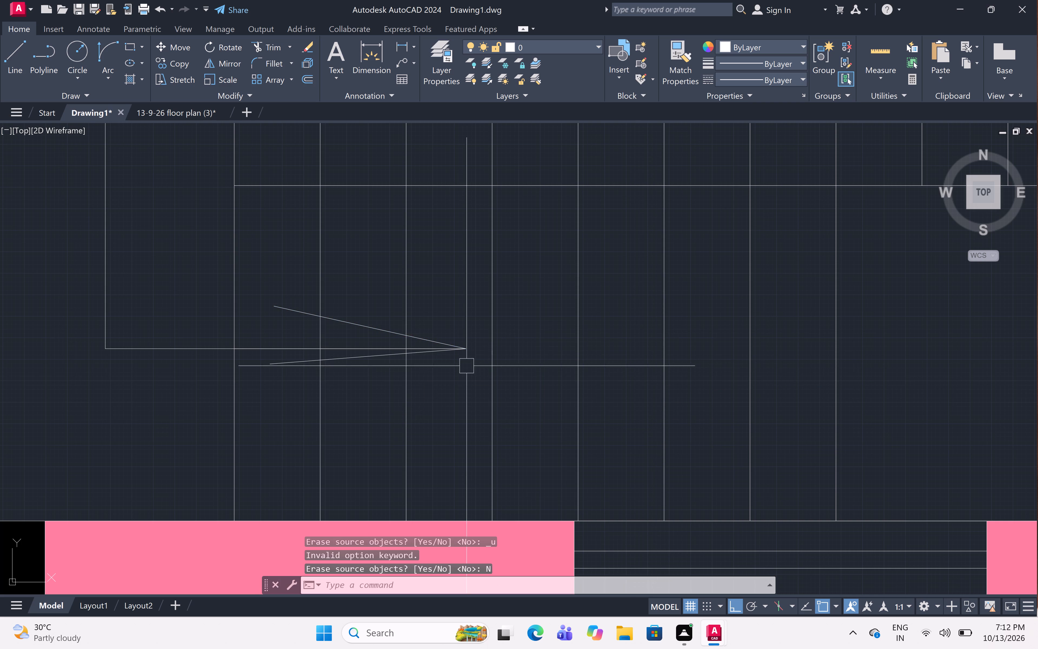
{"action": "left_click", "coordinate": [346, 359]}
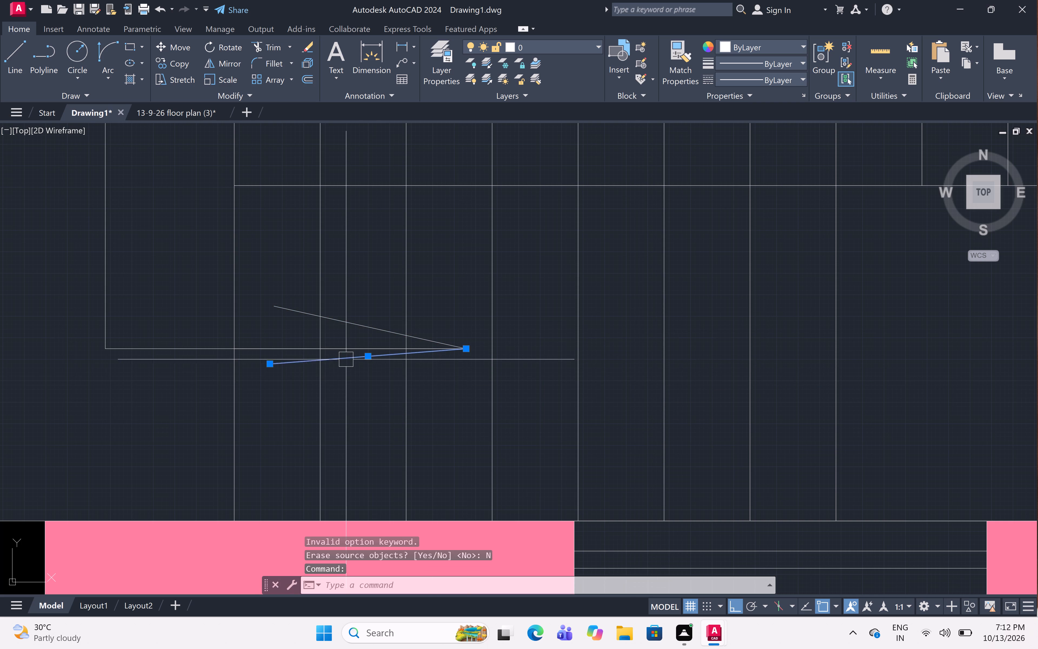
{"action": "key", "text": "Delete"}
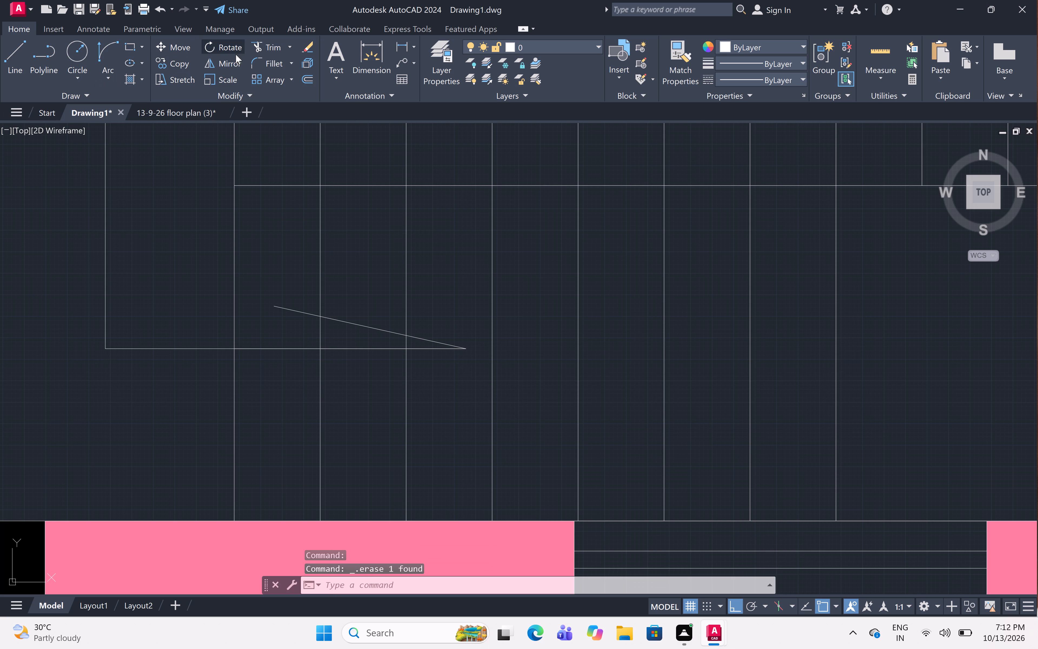
Mirror the slanted arrowhead line about a horizontal axis through the arrow's tip, keeping the source line.
{"action": "left_click", "coordinate": [227, 66]}
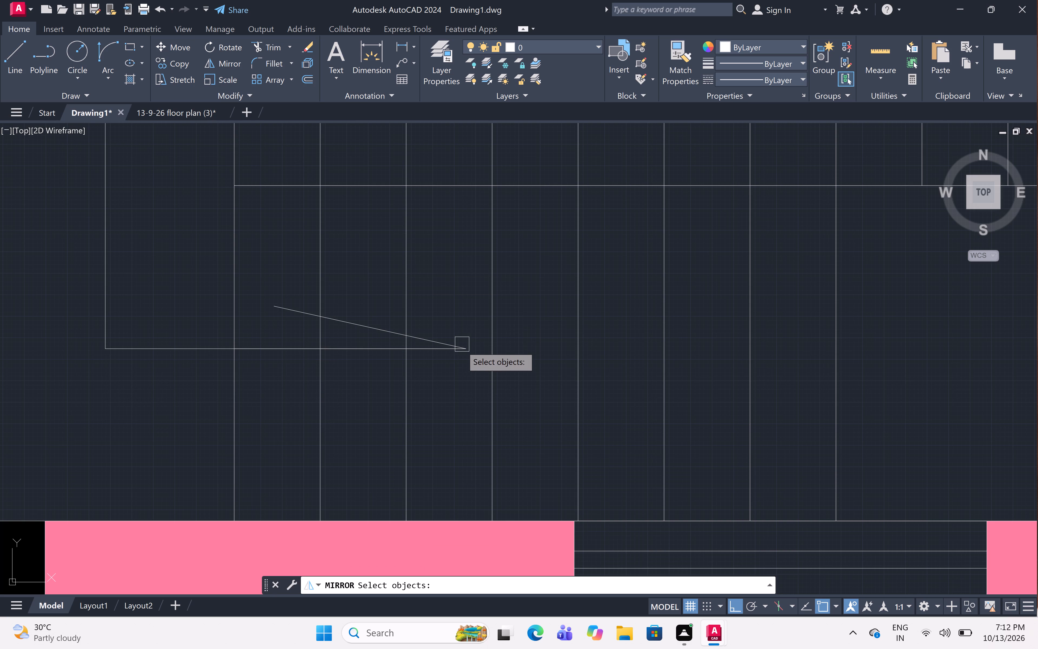
{"action": "left_click", "coordinate": [379, 325]}
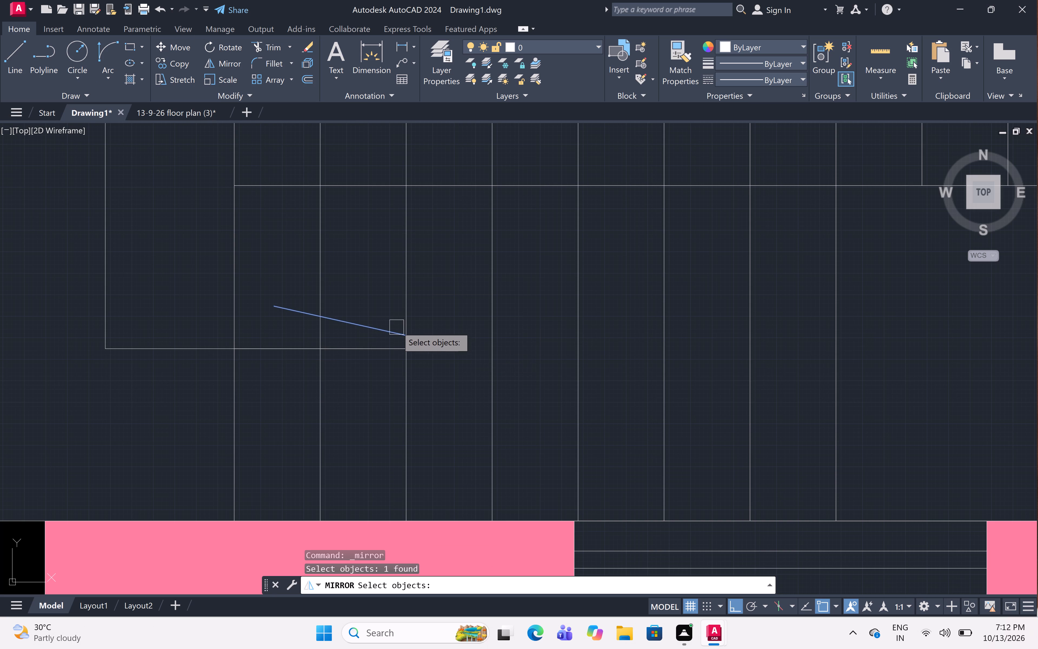
{"action": "key", "text": "space"}
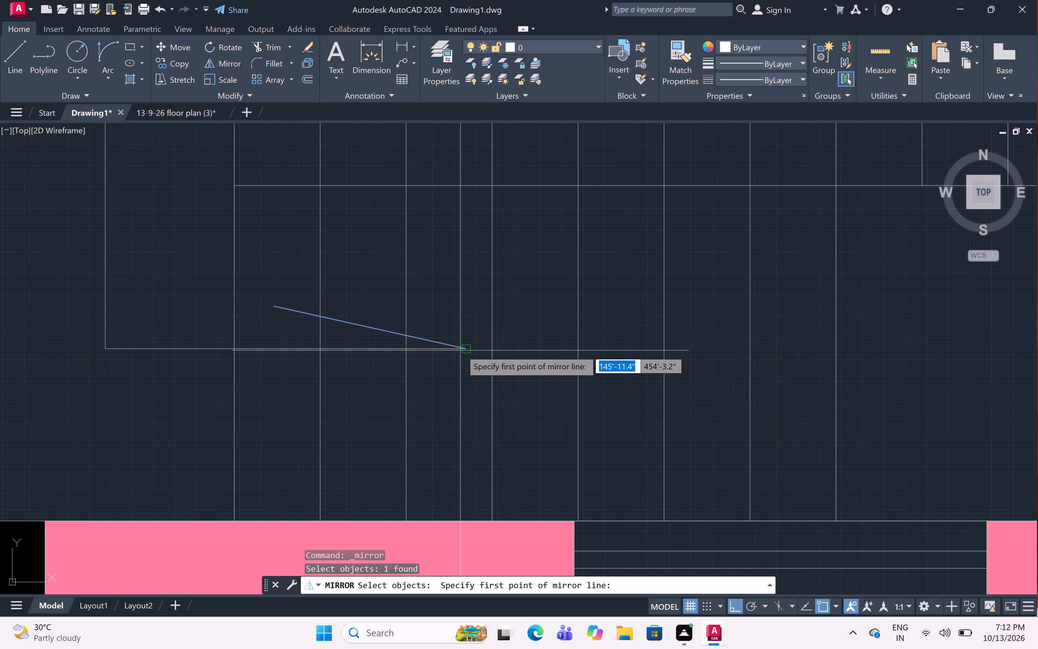
{"action": "left_click", "coordinate": [464, 343]}
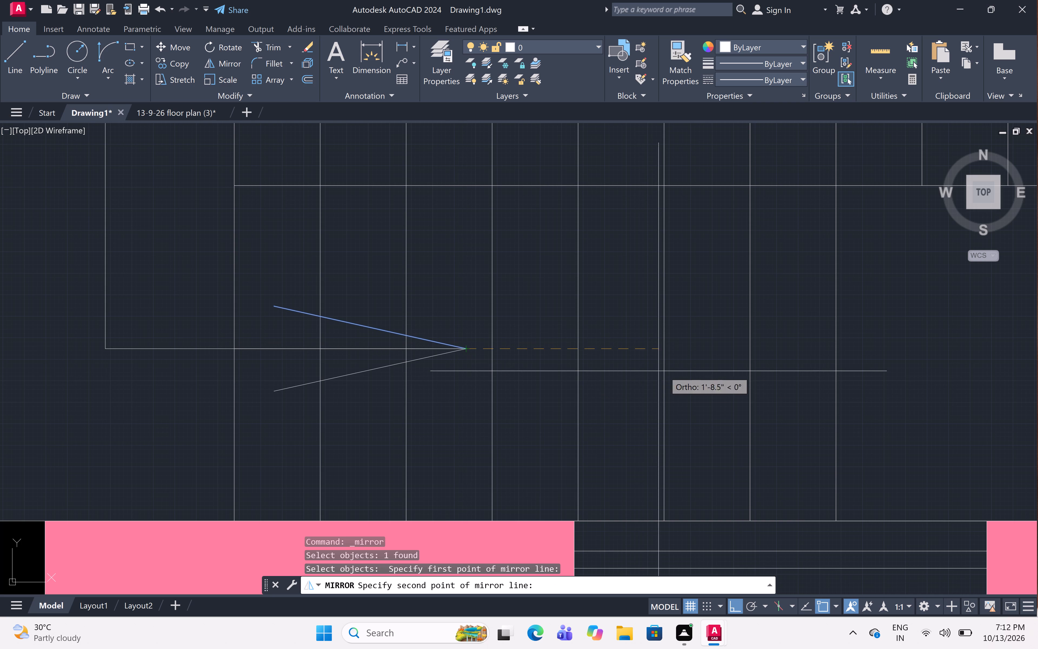
{"action": "left_click", "coordinate": [904, 353]}
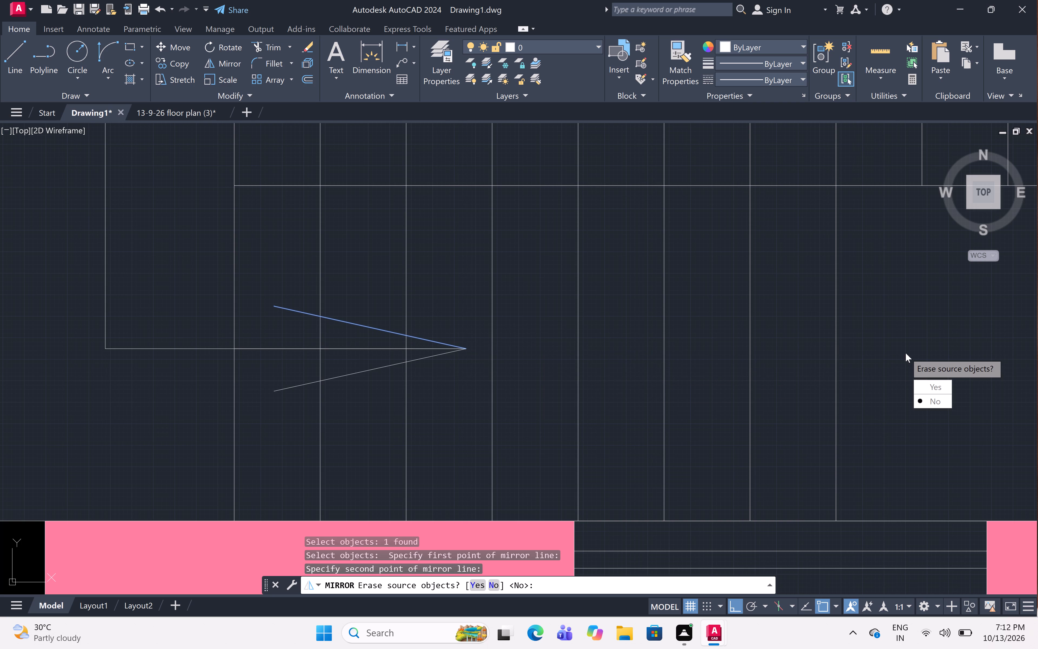
{"action": "left_click_drag", "start_coordinate": [927, 400], "coordinate": [905, 353]}
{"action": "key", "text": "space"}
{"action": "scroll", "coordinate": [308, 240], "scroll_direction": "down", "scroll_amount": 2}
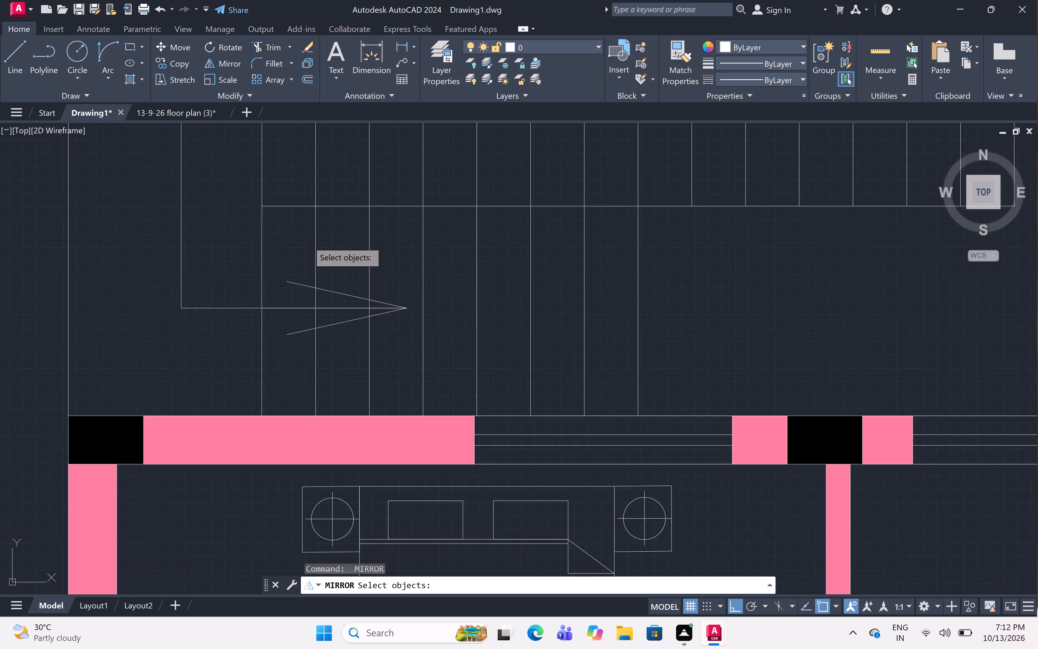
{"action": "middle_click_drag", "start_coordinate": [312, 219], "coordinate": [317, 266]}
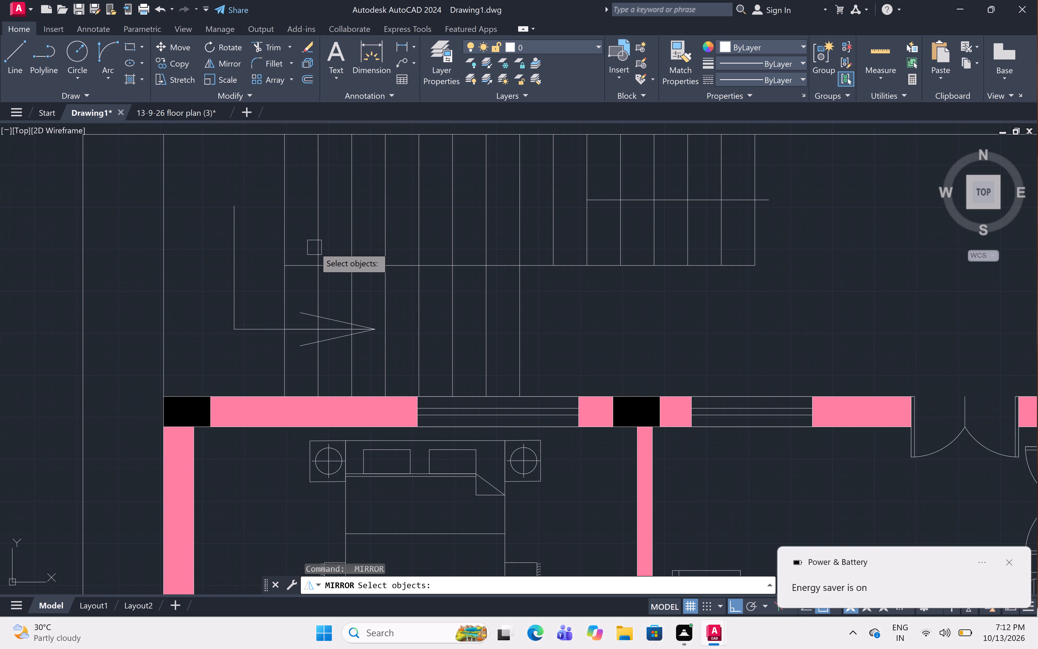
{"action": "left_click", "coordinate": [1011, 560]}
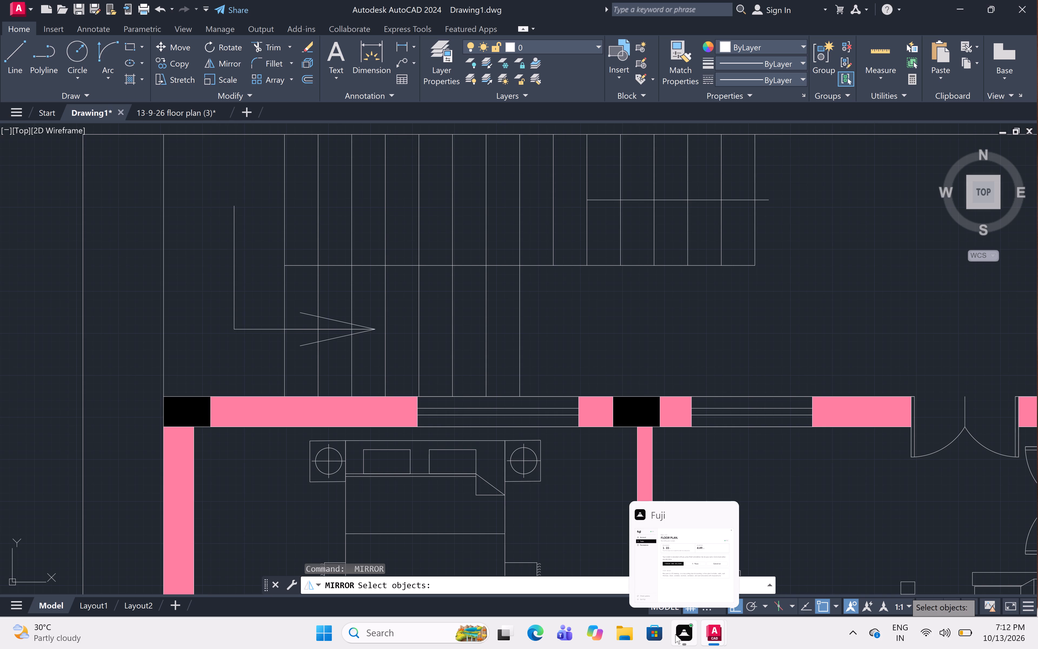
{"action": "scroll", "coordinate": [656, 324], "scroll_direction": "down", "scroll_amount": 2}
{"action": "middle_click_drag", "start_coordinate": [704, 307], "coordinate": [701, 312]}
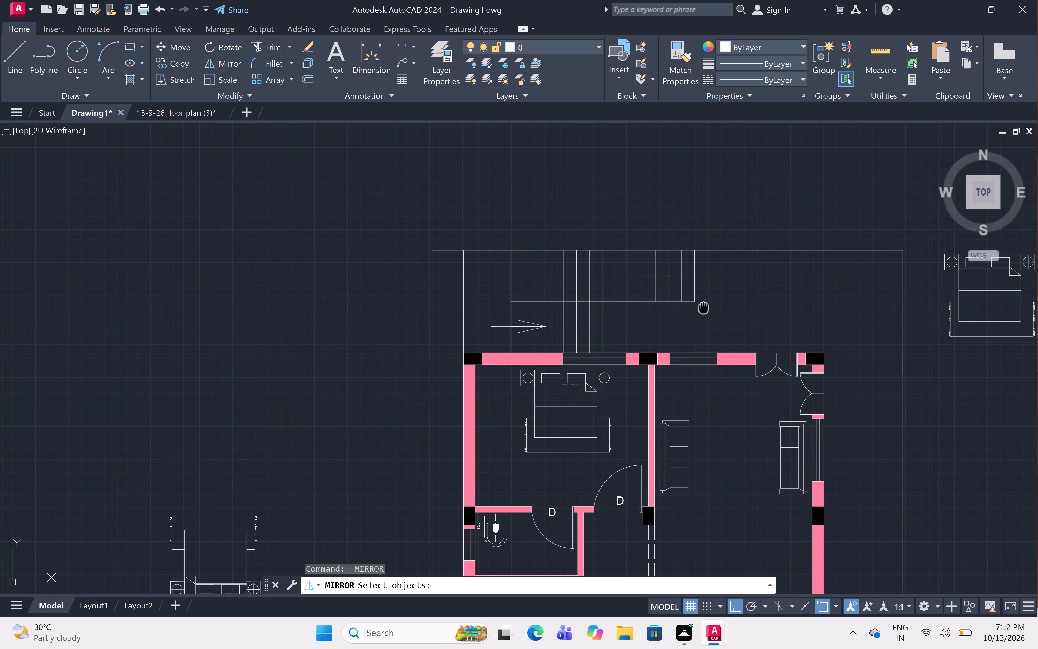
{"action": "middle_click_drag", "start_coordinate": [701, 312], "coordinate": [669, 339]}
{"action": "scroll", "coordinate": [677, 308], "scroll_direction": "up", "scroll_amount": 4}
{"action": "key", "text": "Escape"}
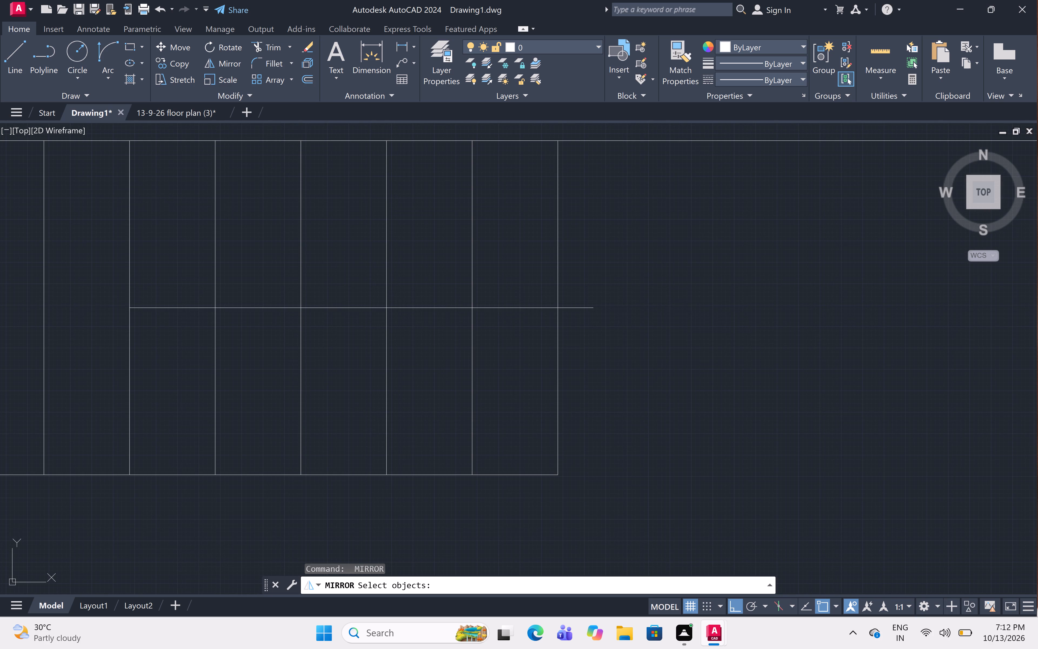
Draw a circle with a radius of about 3.4" at the right end of the upper flight's direction line.
{"action": "key", "text": "c"}
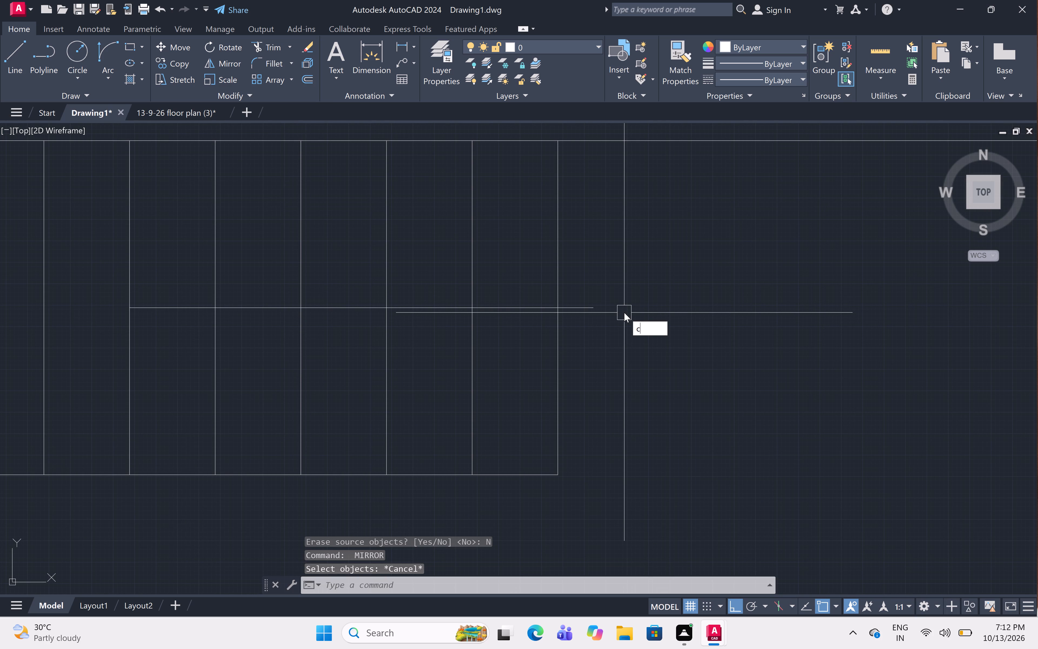
{"action": "key", "text": "space"}
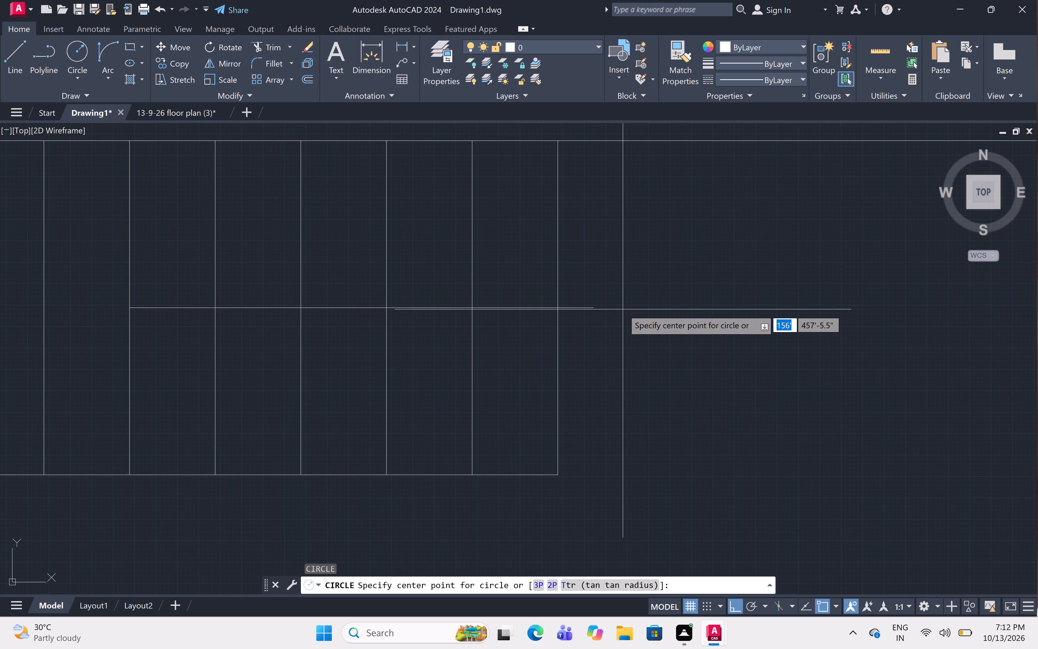
{"action": "left_click", "coordinate": [623, 305]}
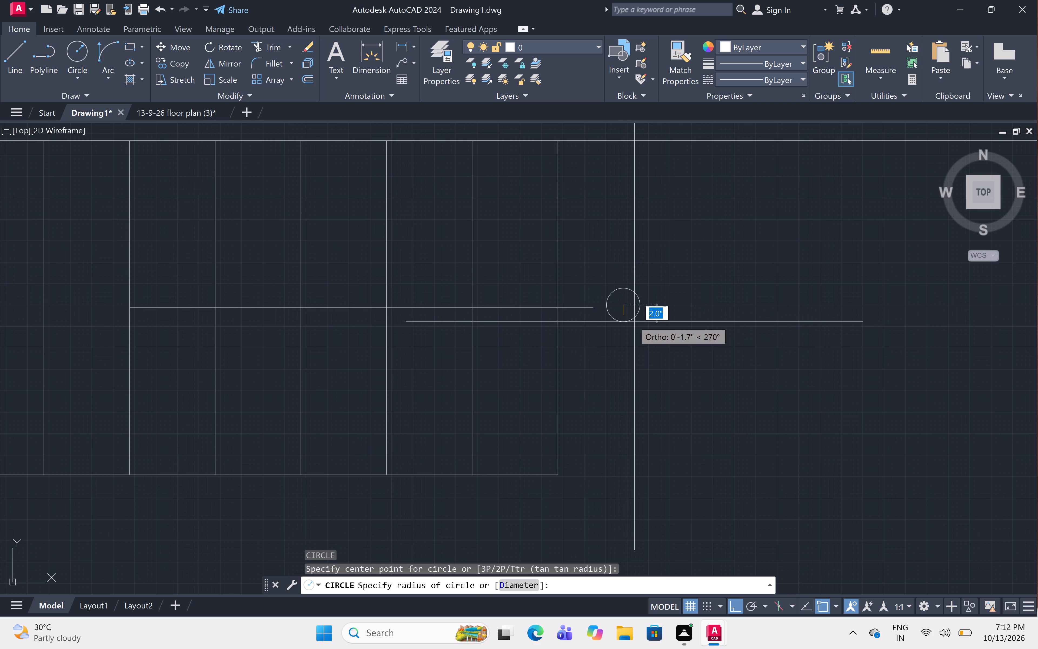
{"action": "left_click", "coordinate": [643, 335]}
Draw a slanted arrowhead line about 2' long, with Ortho off, from the upper direction line's left end up to the right.
{"action": "scroll", "coordinate": [712, 290], "scroll_direction": "down", "scroll_amount": 2}
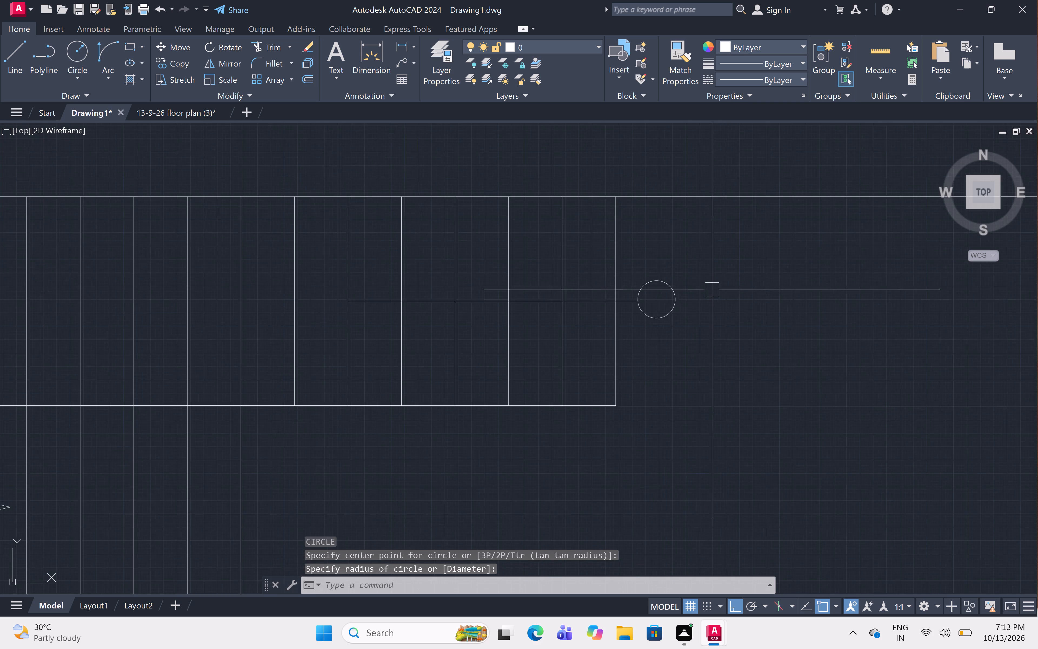
{"action": "scroll", "coordinate": [712, 289], "scroll_direction": "down", "scroll_amount": 2}
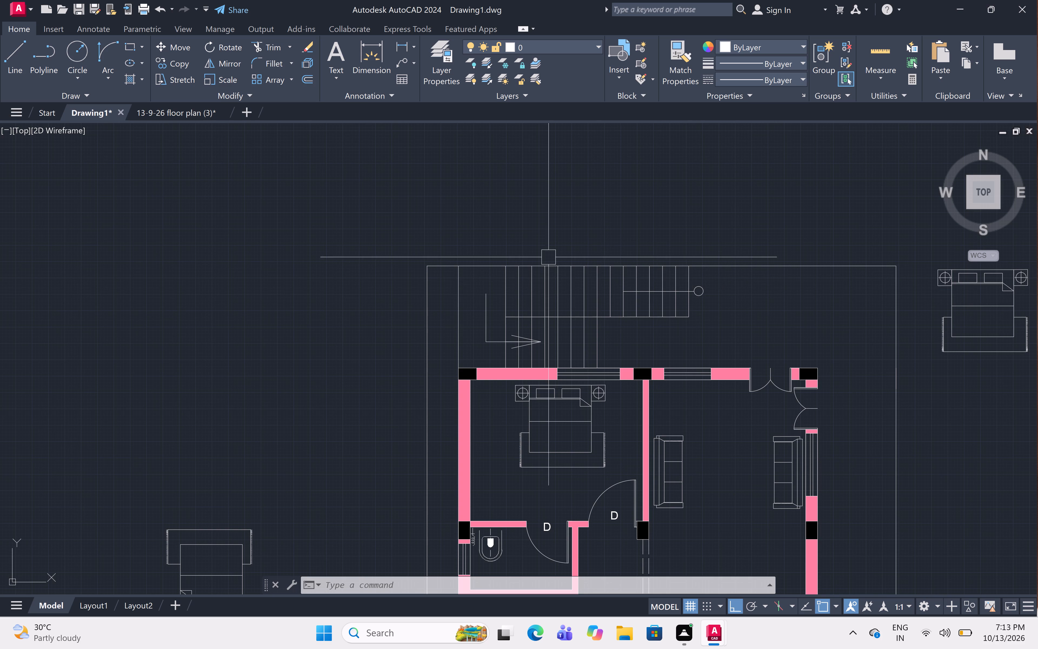
{"action": "scroll", "coordinate": [628, 290], "scroll_direction": "up", "scroll_amount": 3}
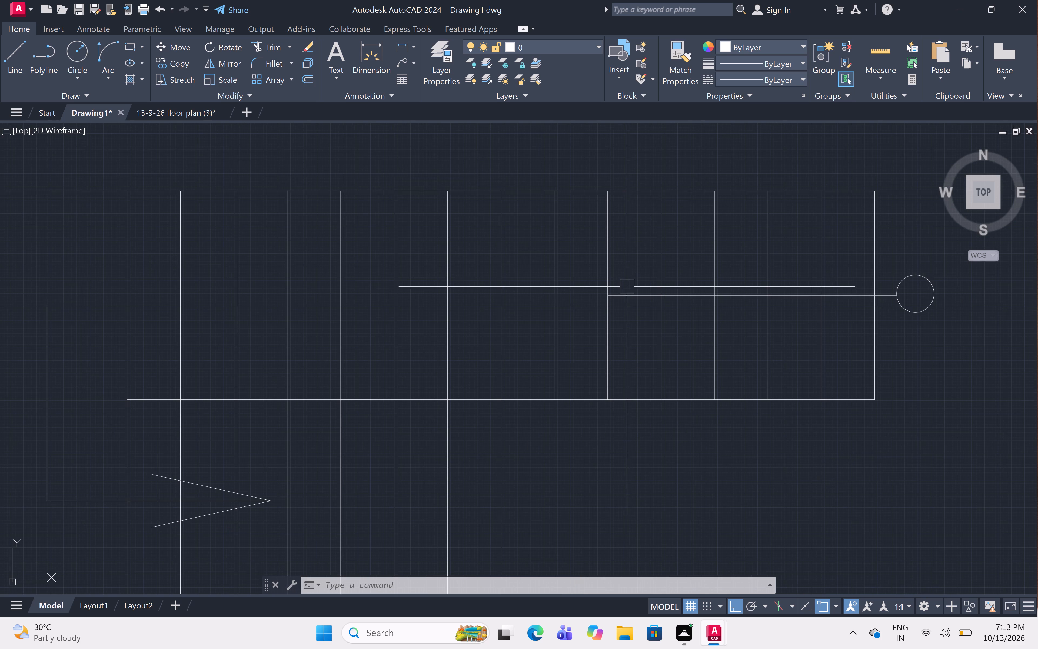
{"action": "scroll", "coordinate": [626, 270], "scroll_direction": "up", "scroll_amount": 1}
{"action": "middle_click_drag", "start_coordinate": [627, 267], "coordinate": [596, 320]}
{"action": "type", "text": "l"}
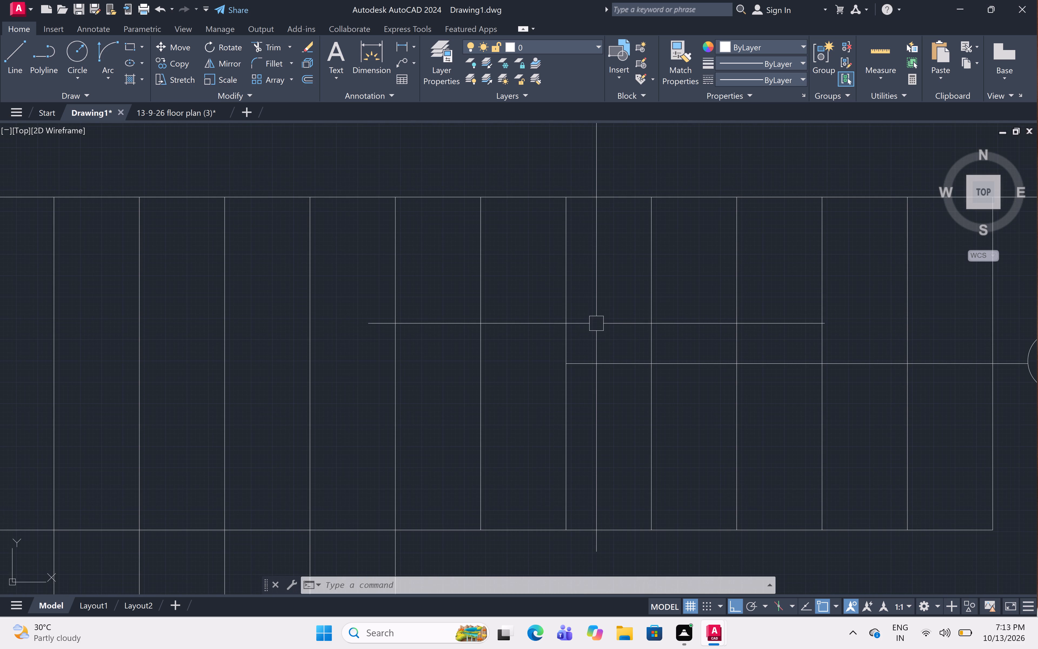
{"action": "key", "text": "space"}
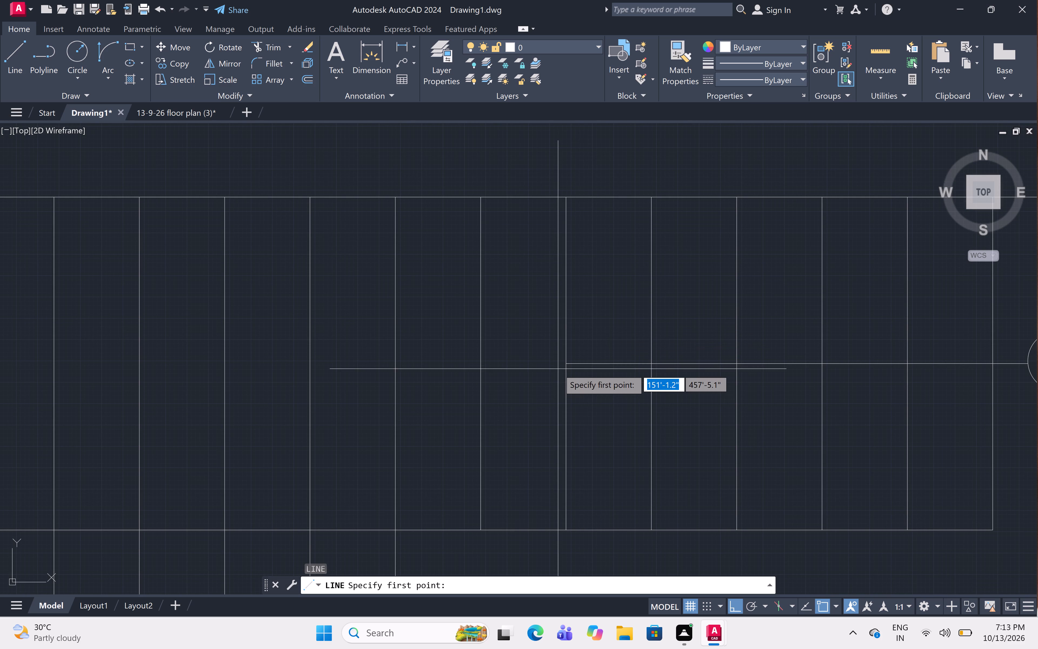
{"action": "left_click", "coordinate": [566, 359]}
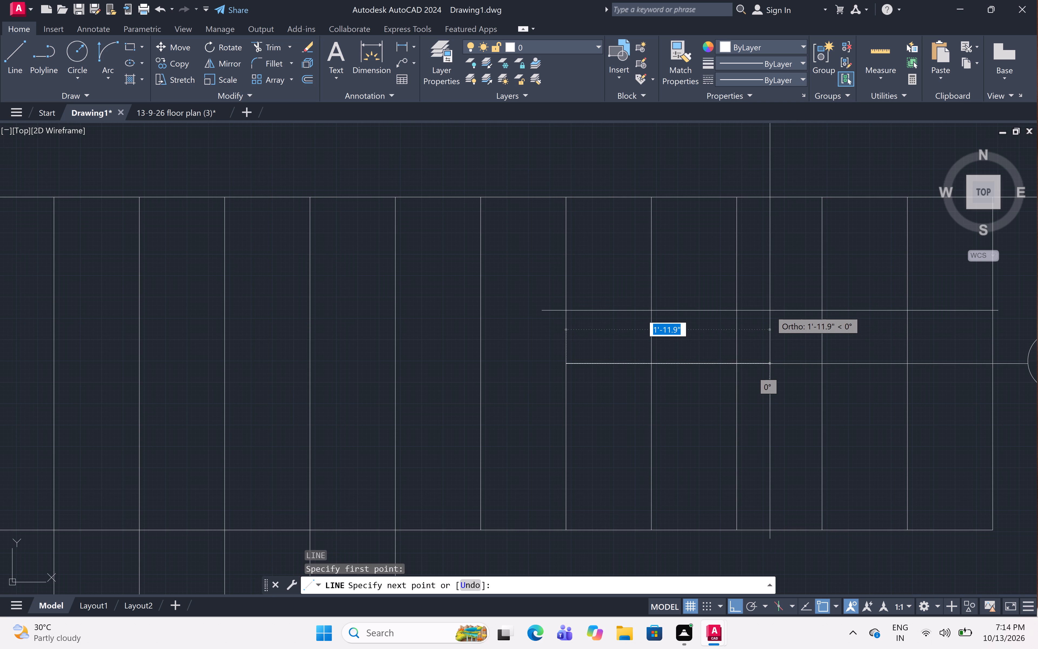
{"action": "key", "text": "F8"}
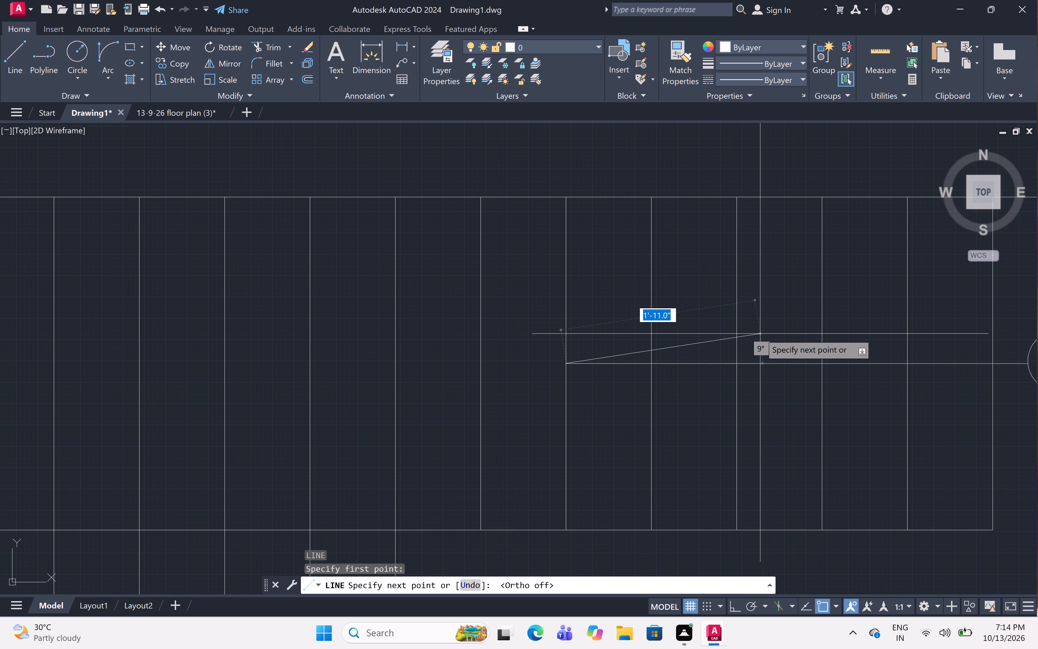
{"action": "left_click", "coordinate": [763, 319]}
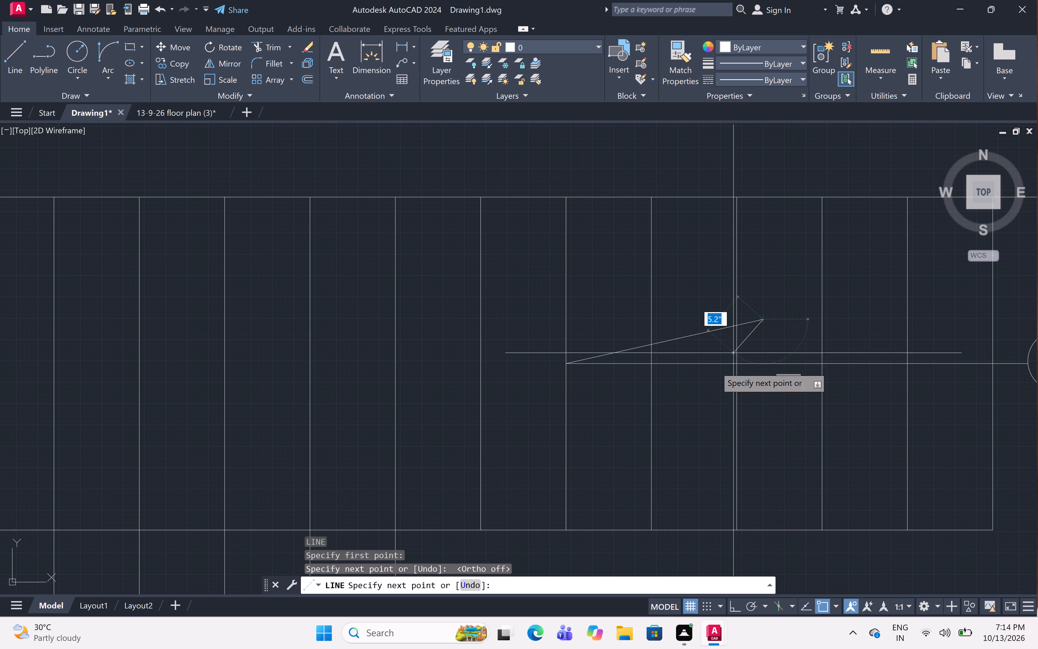
{"action": "key", "text": "Escape"}
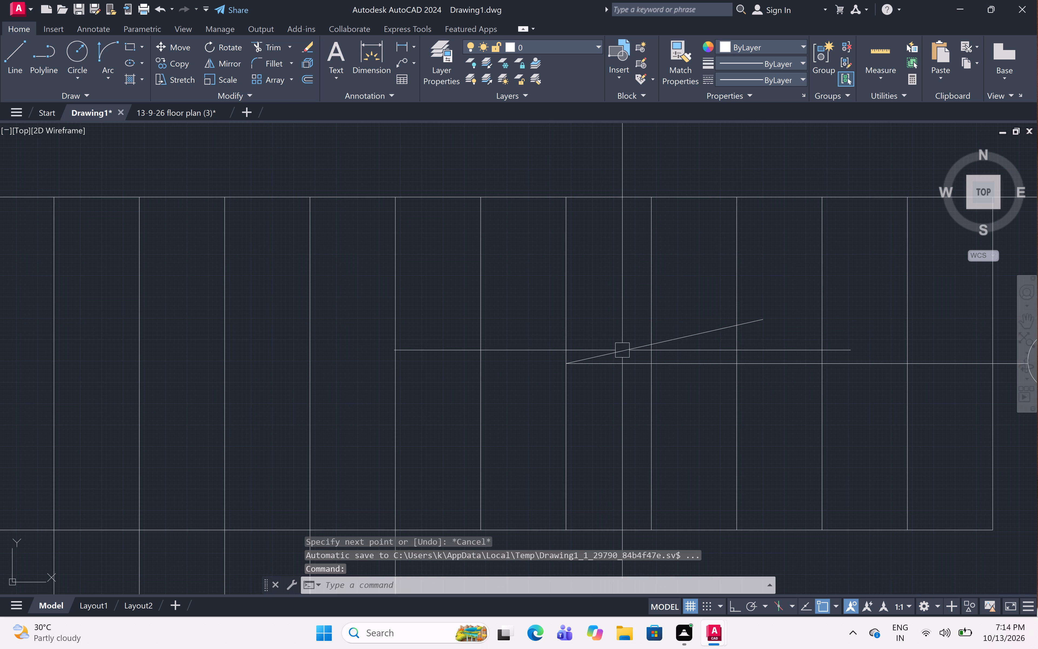
Mirror the slanted arrowhead line about a horizontal axis through the upper arrow's tip with Ortho on, keeping the source line.
{"action": "left_click", "coordinate": [623, 350]}
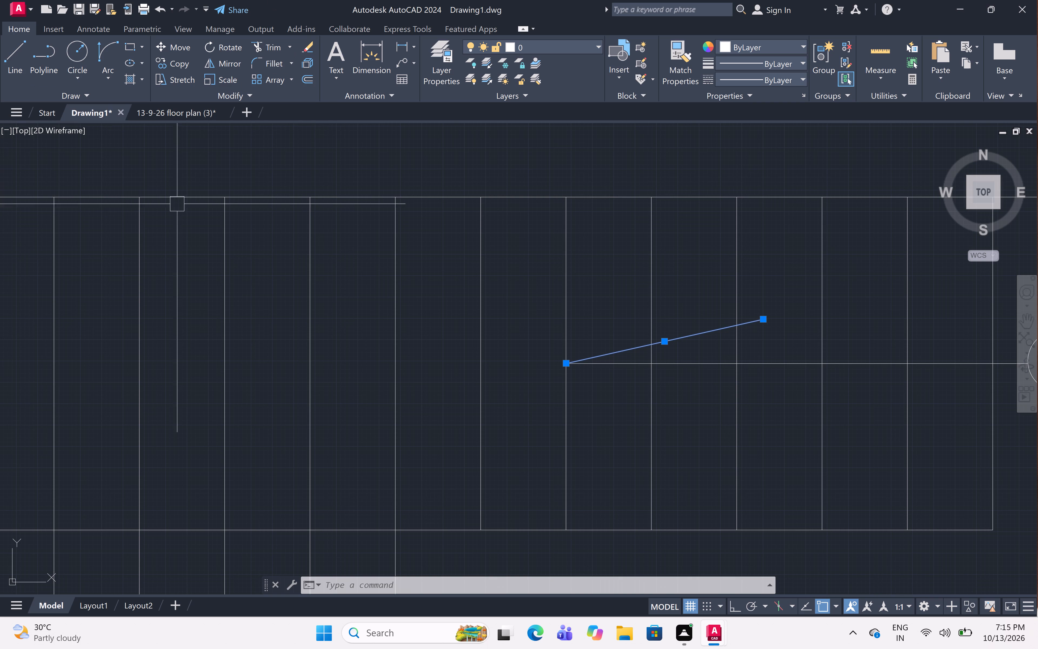
{"action": "key", "text": "m"}
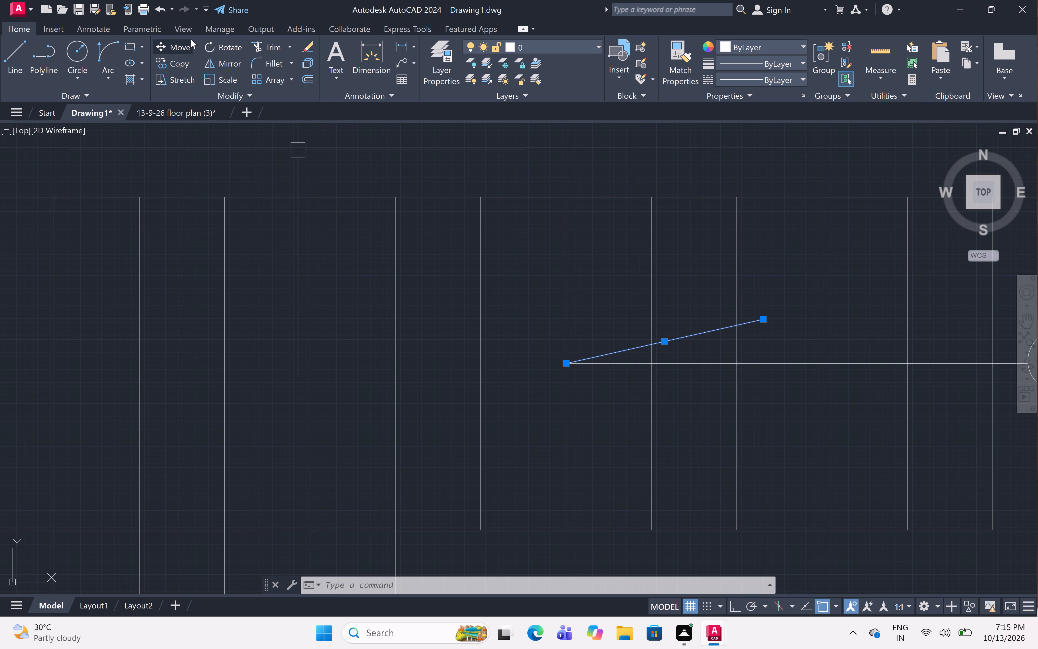
{"action": "key", "text": "i"}
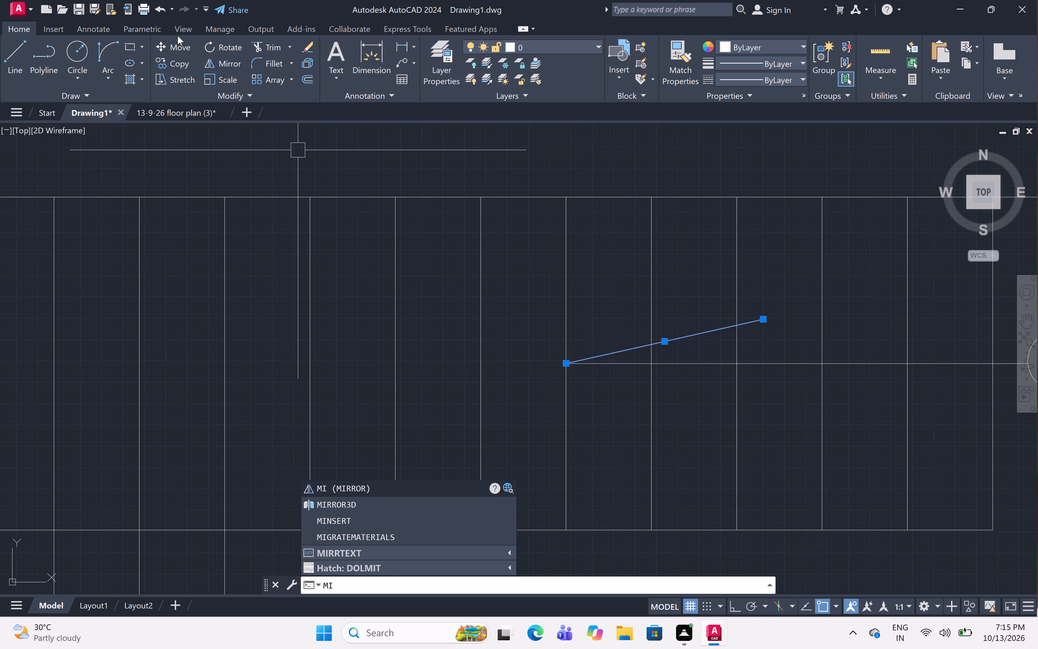
{"action": "key", "text": "space"}
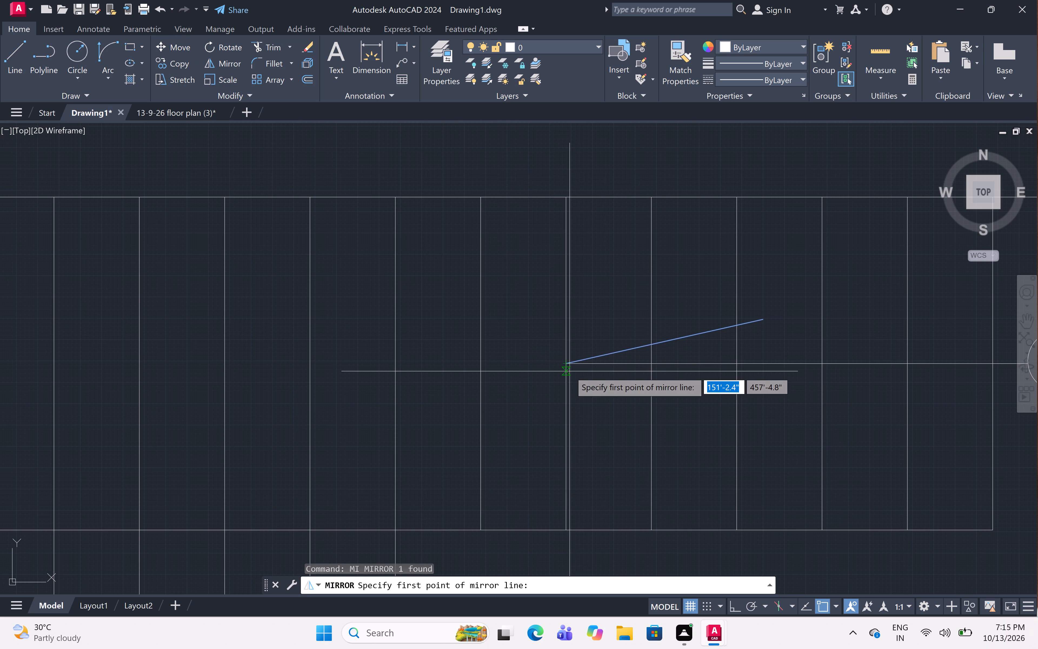
{"action": "left_click", "coordinate": [565, 365]}
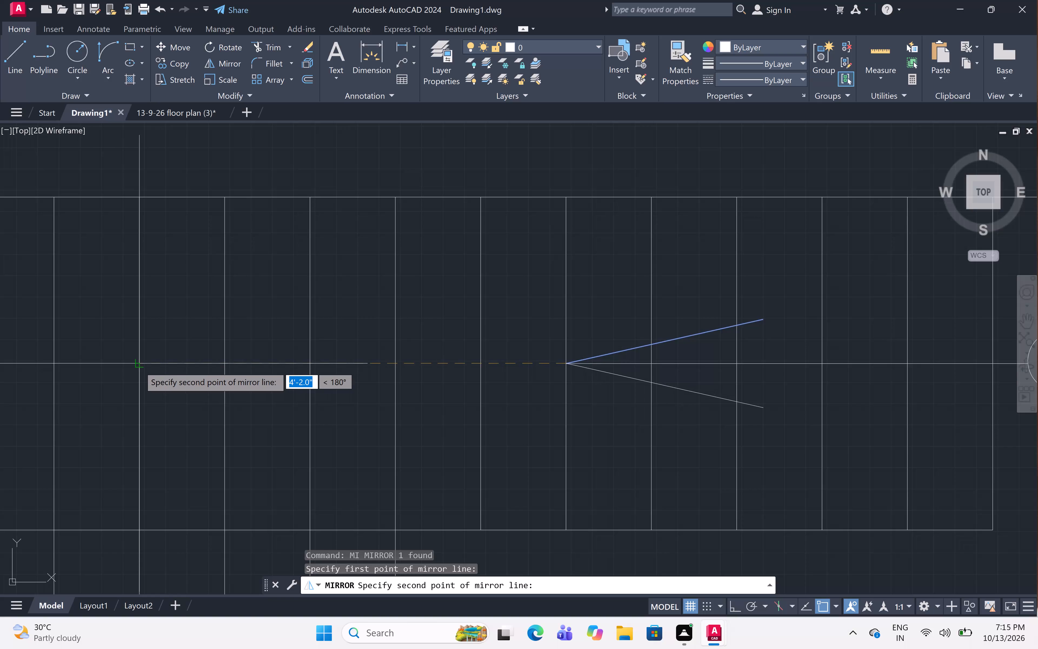
{"action": "key", "text": "F8"}
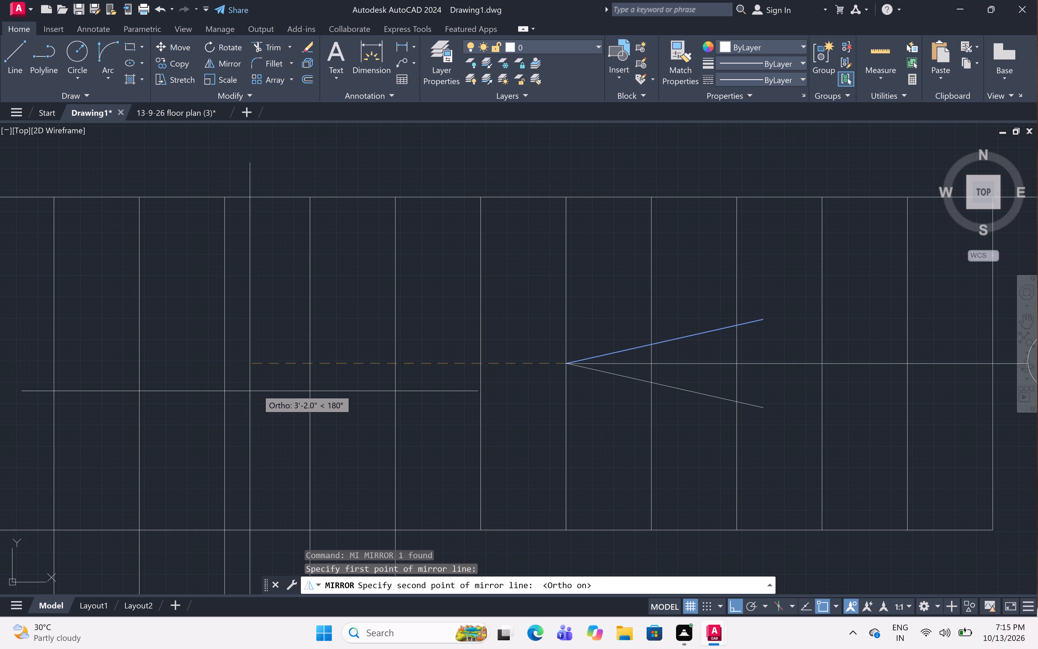
{"action": "left_click", "coordinate": [333, 376]}
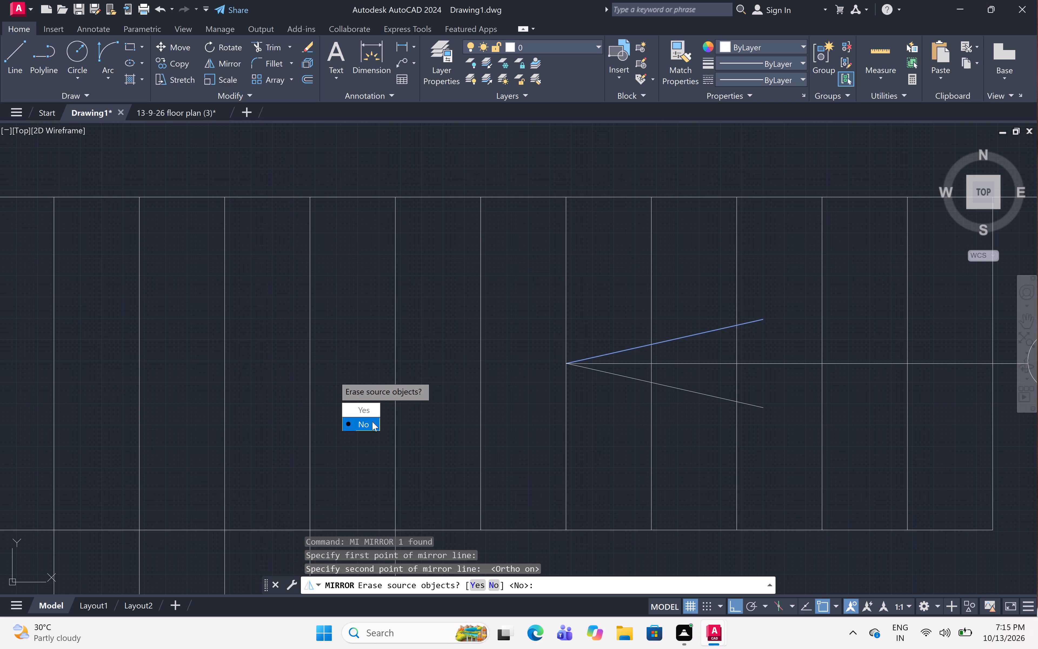
{"action": "left_click_drag", "start_coordinate": [372, 422], "coordinate": [332, 374]}
Examine the staircase direction markers and the overall furnished plan.
{"action": "scroll", "coordinate": [467, 203], "scroll_direction": "down", "scroll_amount": 1}
{"action": "scroll", "coordinate": [627, 264], "scroll_direction": "down", "scroll_amount": 3}
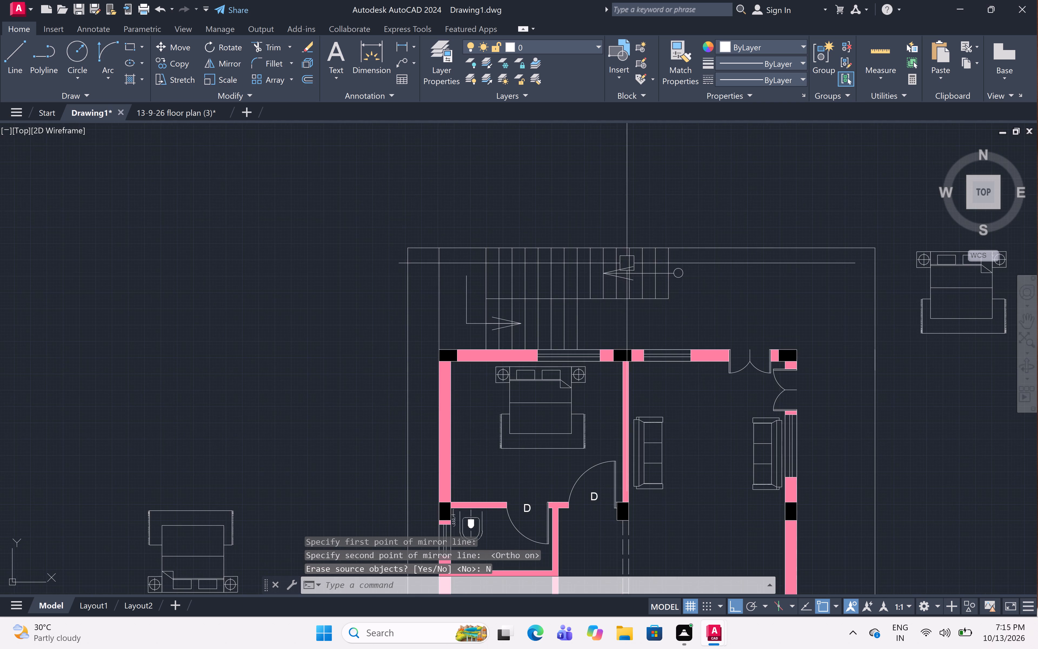
{"action": "scroll", "coordinate": [639, 260], "scroll_direction": "down", "scroll_amount": 1}
{"action": "scroll", "coordinate": [629, 267], "scroll_direction": "up", "scroll_amount": 5}
{"action": "scroll", "coordinate": [627, 265], "scroll_direction": "down", "scroll_amount": 1}
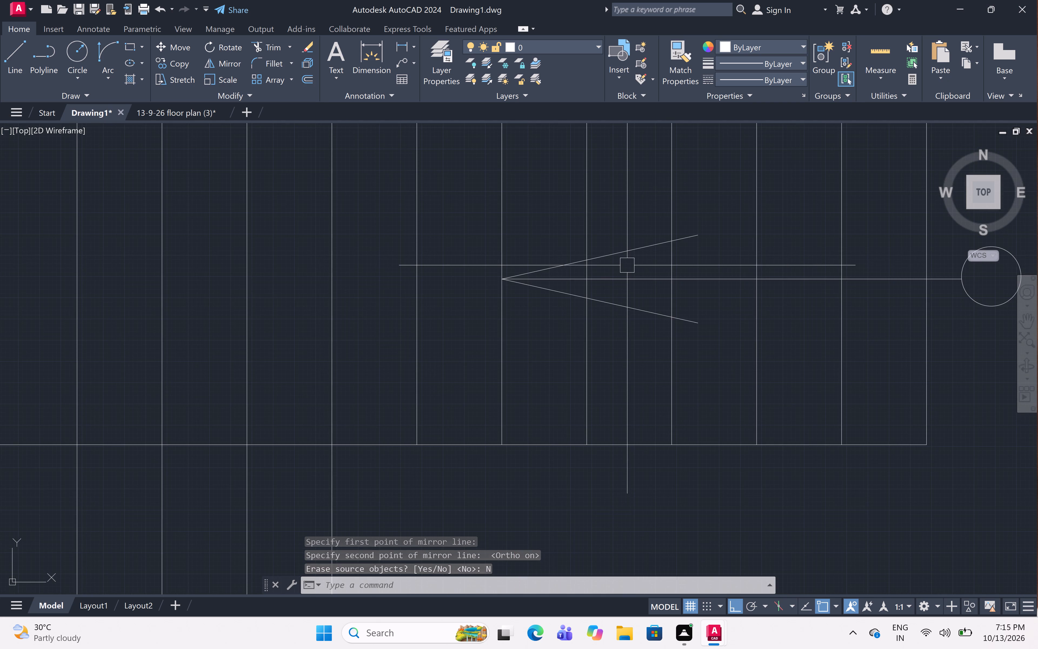
{"action": "scroll", "coordinate": [627, 265], "scroll_direction": "down", "scroll_amount": 5}
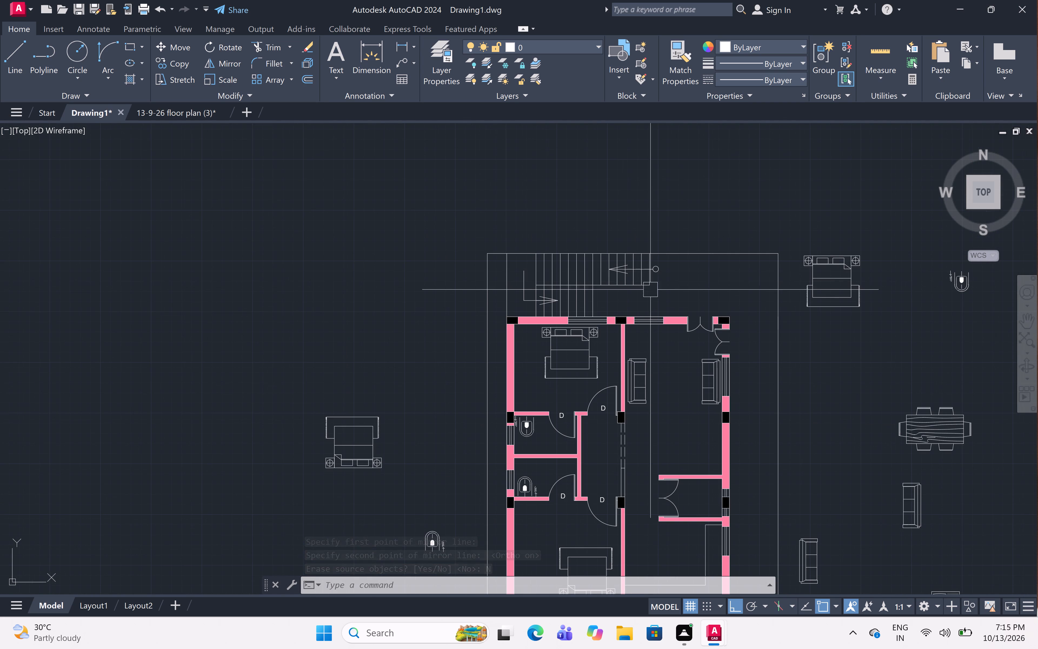
{"action": "middle_click_drag", "start_coordinate": [676, 294], "coordinate": [647, 274]}
{"action": "scroll", "coordinate": [647, 274], "scroll_direction": "up", "scroll_amount": 1}
{"action": "middle_click_drag", "start_coordinate": [647, 273], "coordinate": [626, 213]}
{"action": "scroll", "coordinate": [626, 213], "scroll_direction": "down", "scroll_amount": 1}
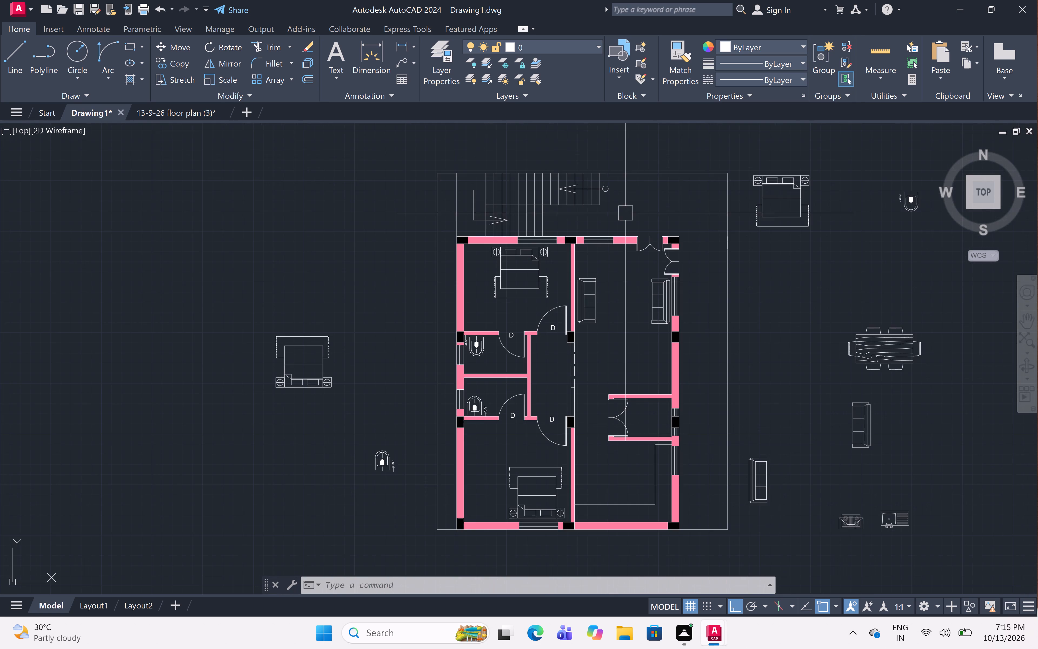
{"action": "middle_click_drag", "start_coordinate": [626, 213], "coordinate": [557, 214]}
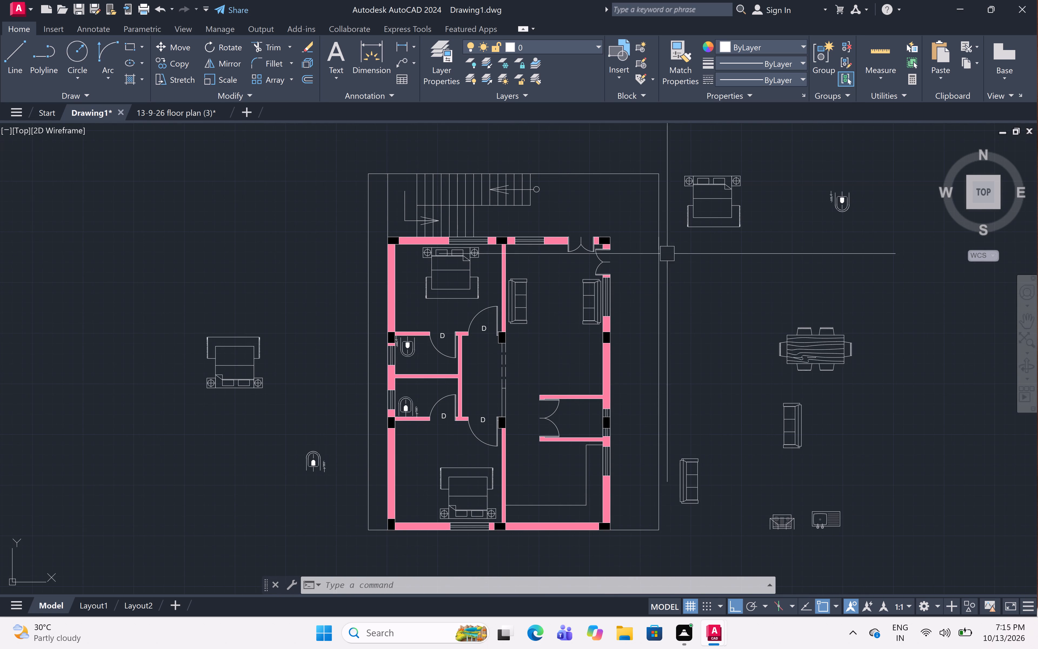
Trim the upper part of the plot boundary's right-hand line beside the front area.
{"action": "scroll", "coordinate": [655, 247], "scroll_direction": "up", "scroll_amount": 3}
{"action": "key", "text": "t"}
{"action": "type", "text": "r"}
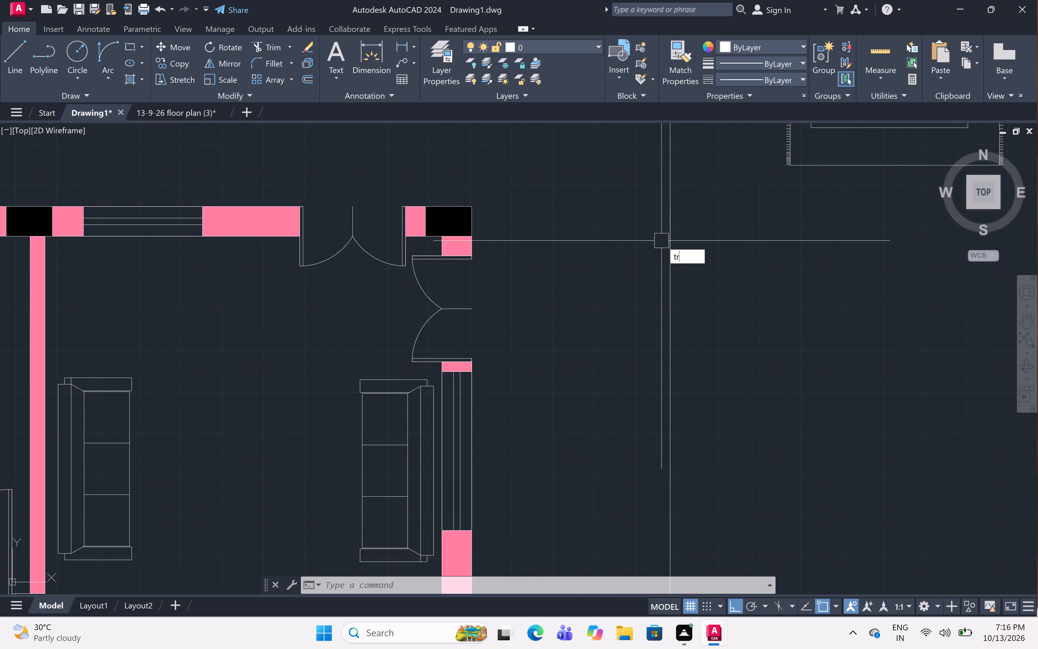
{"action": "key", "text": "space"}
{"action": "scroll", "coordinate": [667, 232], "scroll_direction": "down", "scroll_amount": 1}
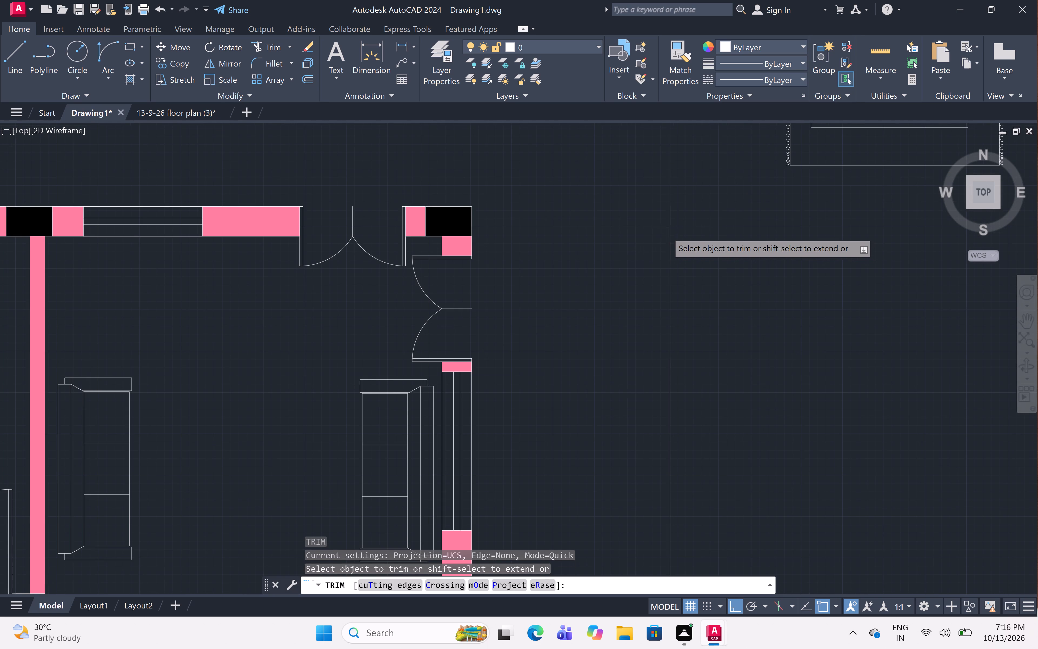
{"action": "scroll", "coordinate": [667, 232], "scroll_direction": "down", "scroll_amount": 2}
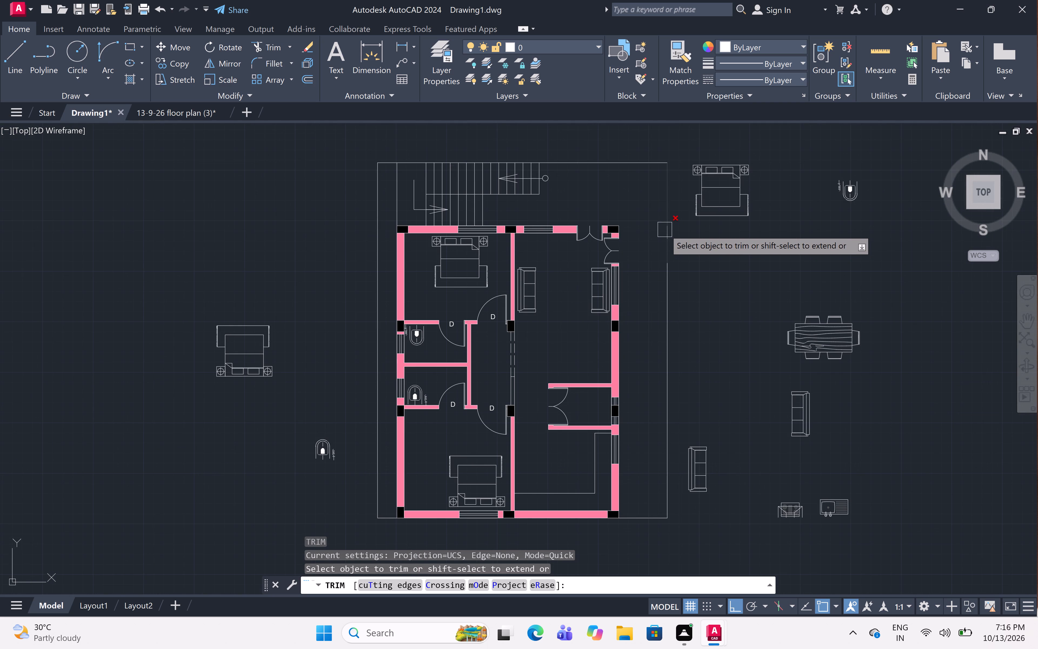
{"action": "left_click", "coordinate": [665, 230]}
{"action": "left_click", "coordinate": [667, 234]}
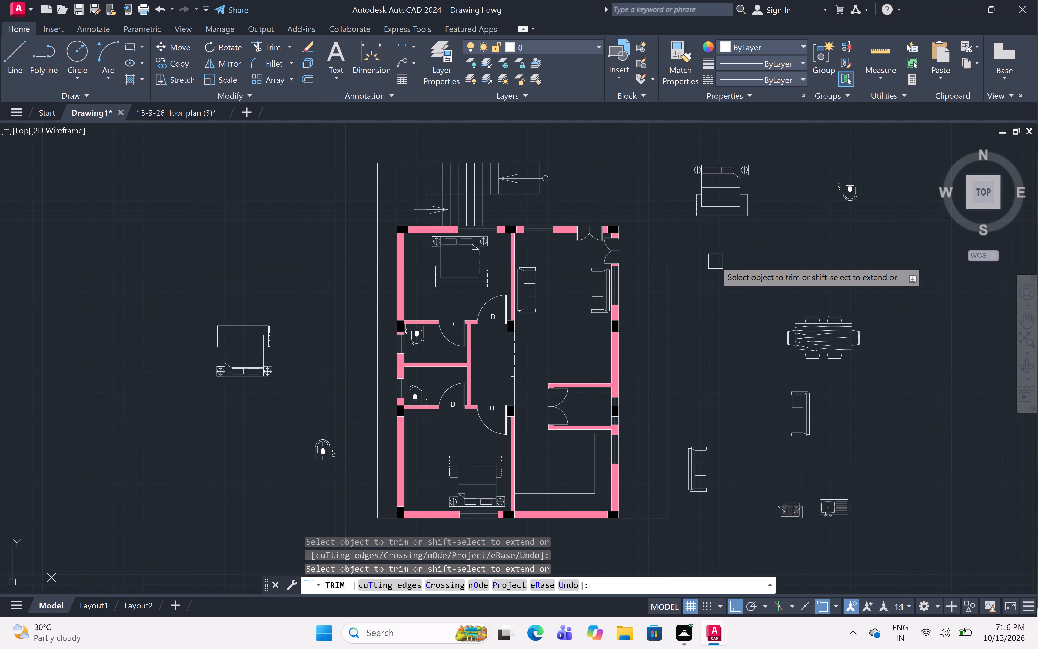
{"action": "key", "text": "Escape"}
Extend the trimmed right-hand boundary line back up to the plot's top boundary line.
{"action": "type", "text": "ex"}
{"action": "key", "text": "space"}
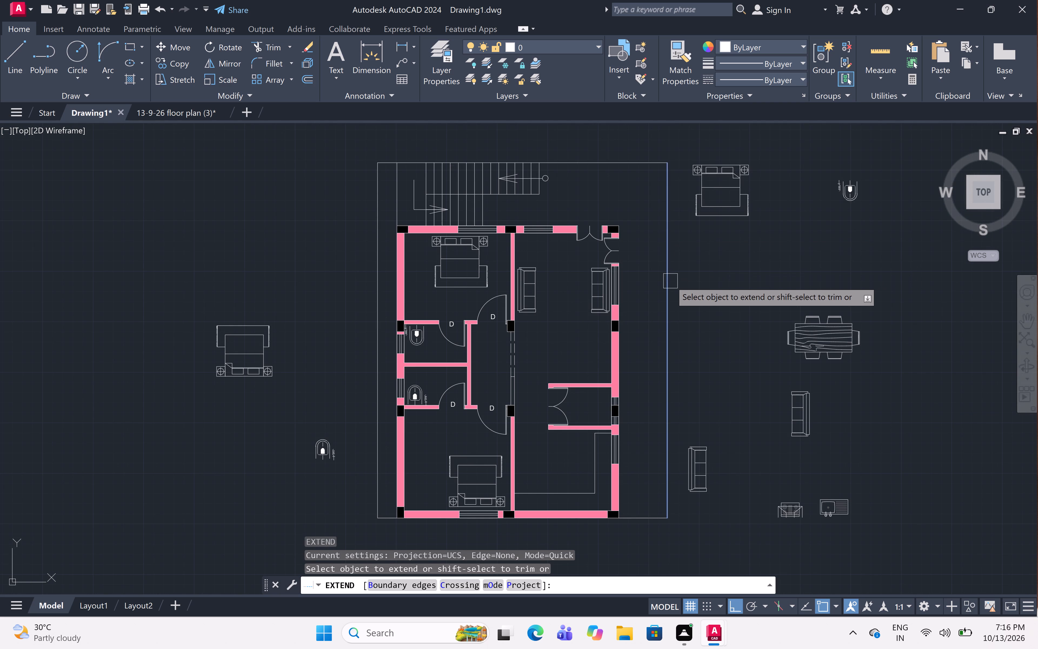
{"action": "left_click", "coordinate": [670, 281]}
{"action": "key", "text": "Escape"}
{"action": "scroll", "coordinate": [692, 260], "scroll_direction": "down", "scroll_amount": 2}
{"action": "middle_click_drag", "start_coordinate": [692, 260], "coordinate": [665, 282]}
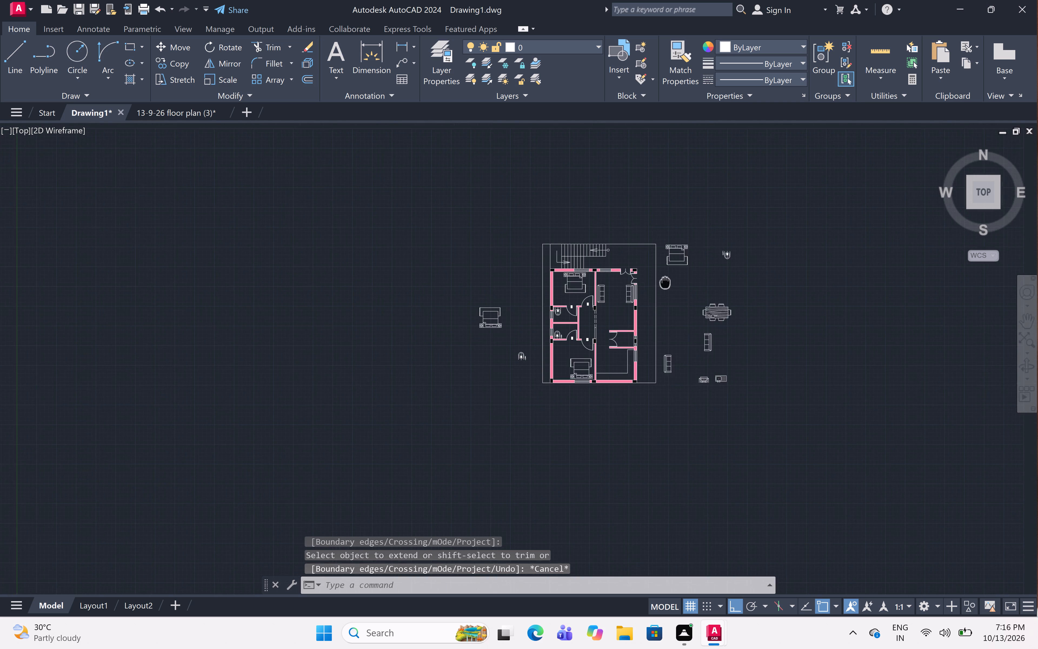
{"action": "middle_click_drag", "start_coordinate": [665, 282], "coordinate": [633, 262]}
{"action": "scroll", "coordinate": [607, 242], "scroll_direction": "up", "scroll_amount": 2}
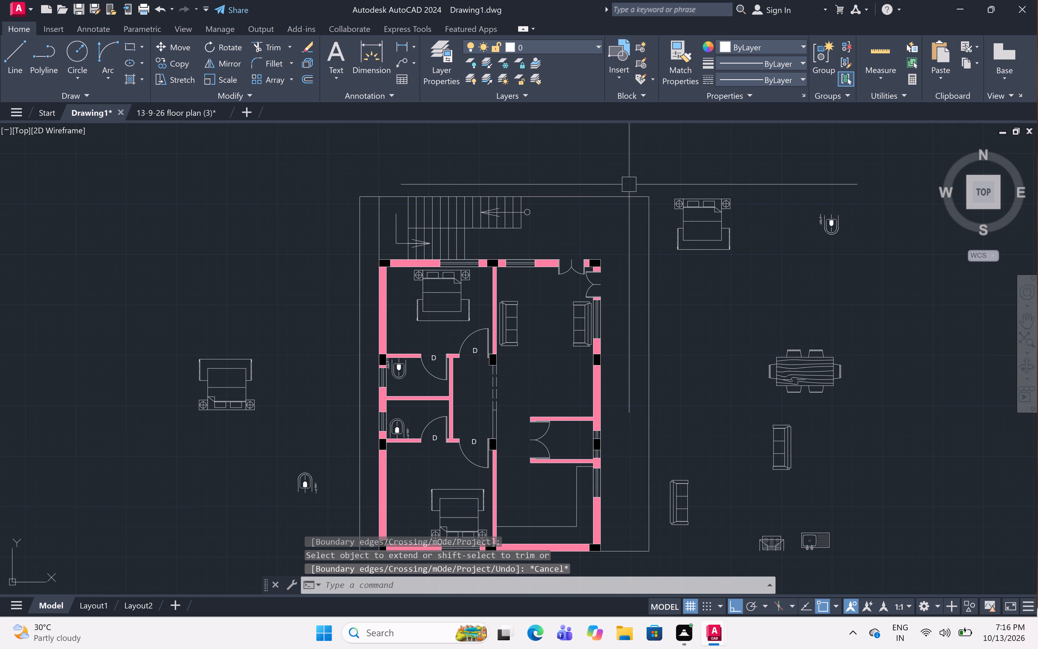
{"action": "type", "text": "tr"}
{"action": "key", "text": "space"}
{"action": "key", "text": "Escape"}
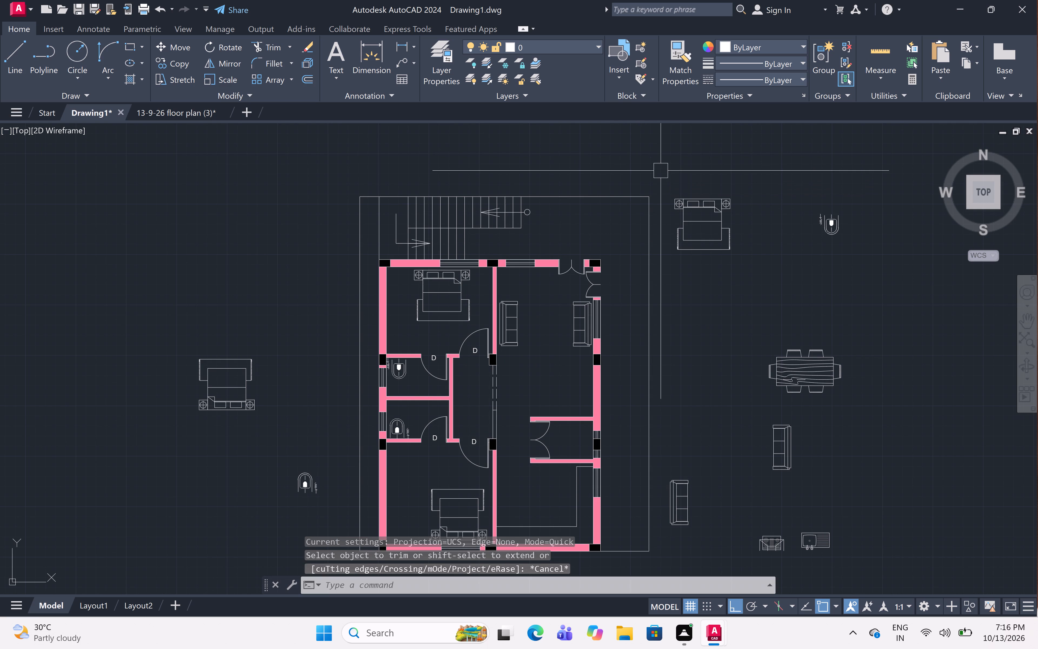
Delete all the loose furniture and fixture symbols lying to the right of the plot boundary.
{"action": "left_click", "coordinate": [661, 171]}
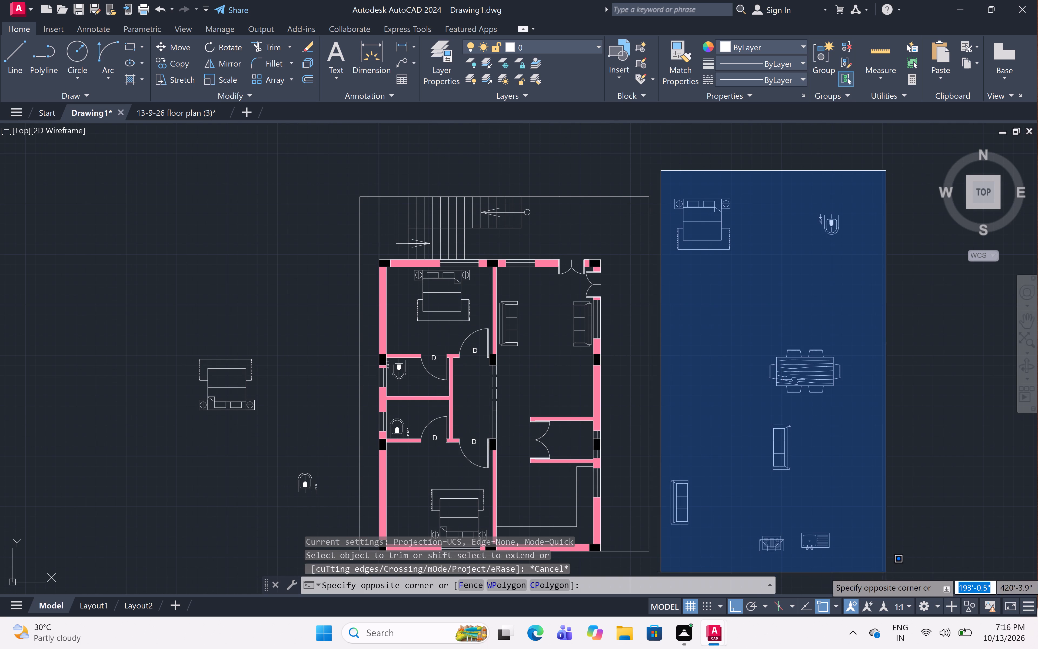
{"action": "left_click", "coordinate": [887, 572]}
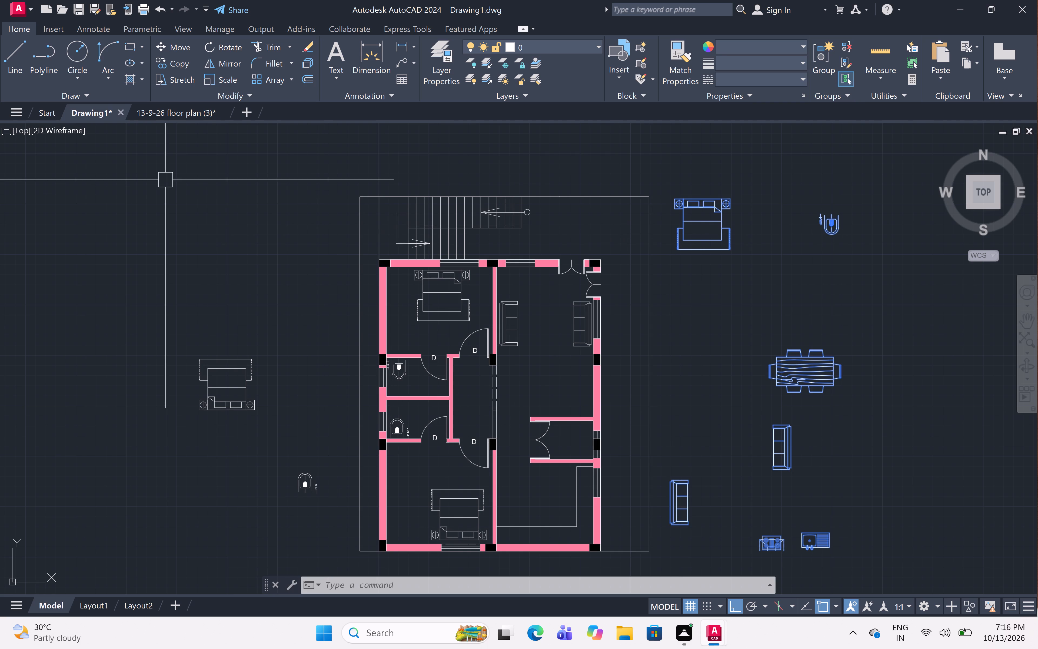
{"action": "scroll", "coordinate": [134, 158], "scroll_direction": "down", "scroll_amount": 2}
{"action": "scroll", "coordinate": [202, 169], "scroll_direction": "up", "scroll_amount": 1}
{"action": "middle_click_drag", "start_coordinate": [202, 169], "coordinate": [202, 170]}
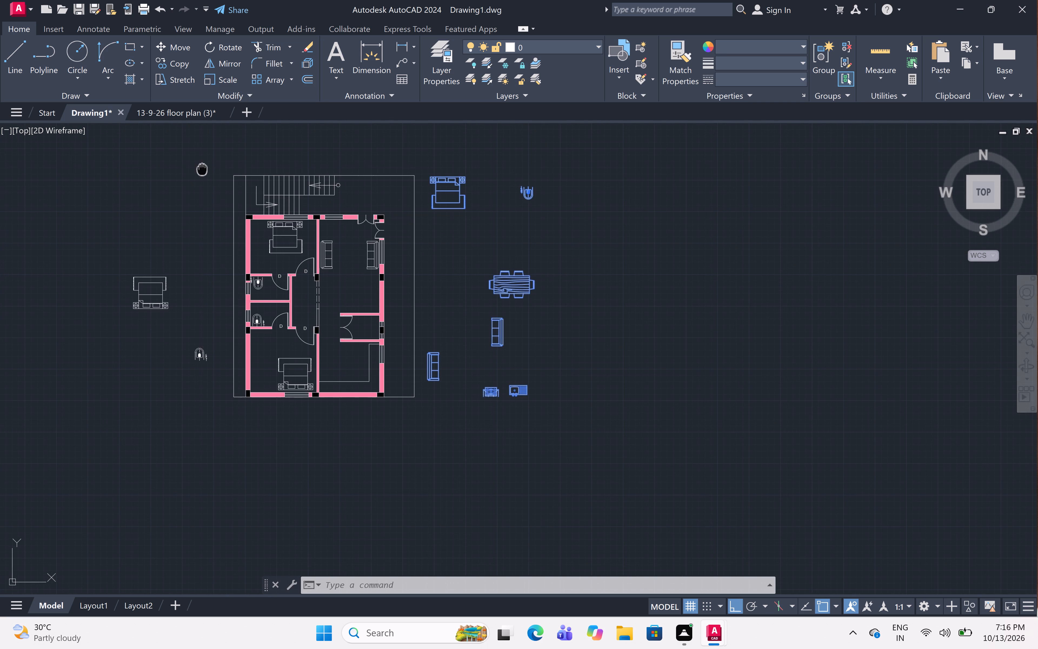
{"action": "middle_click_drag", "start_coordinate": [202, 170], "coordinate": [210, 186]}
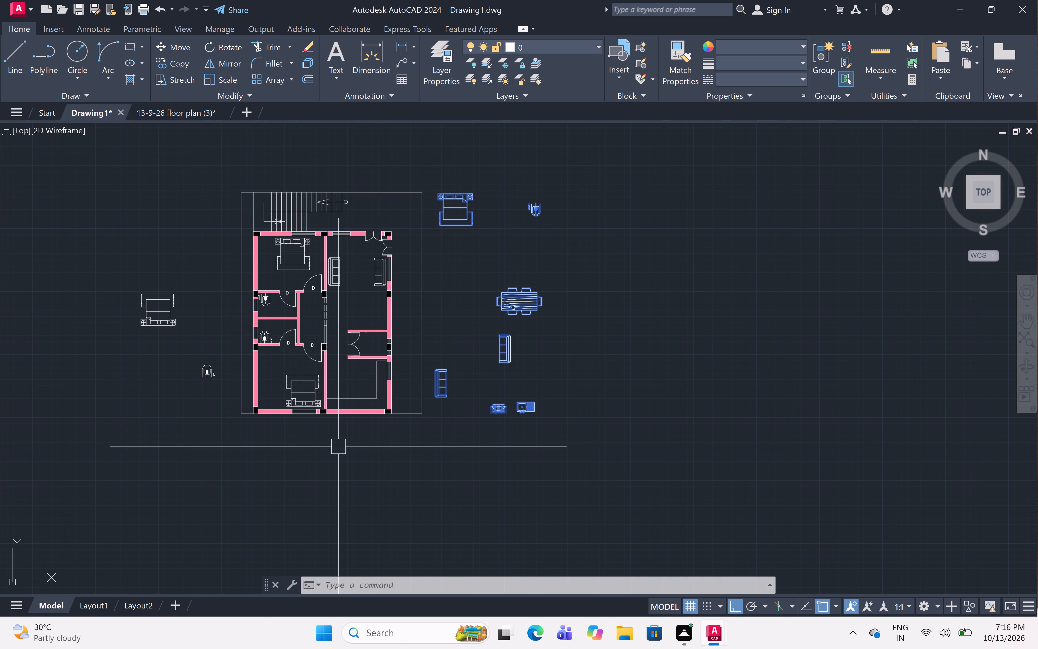
{"action": "key", "text": "Delete"}
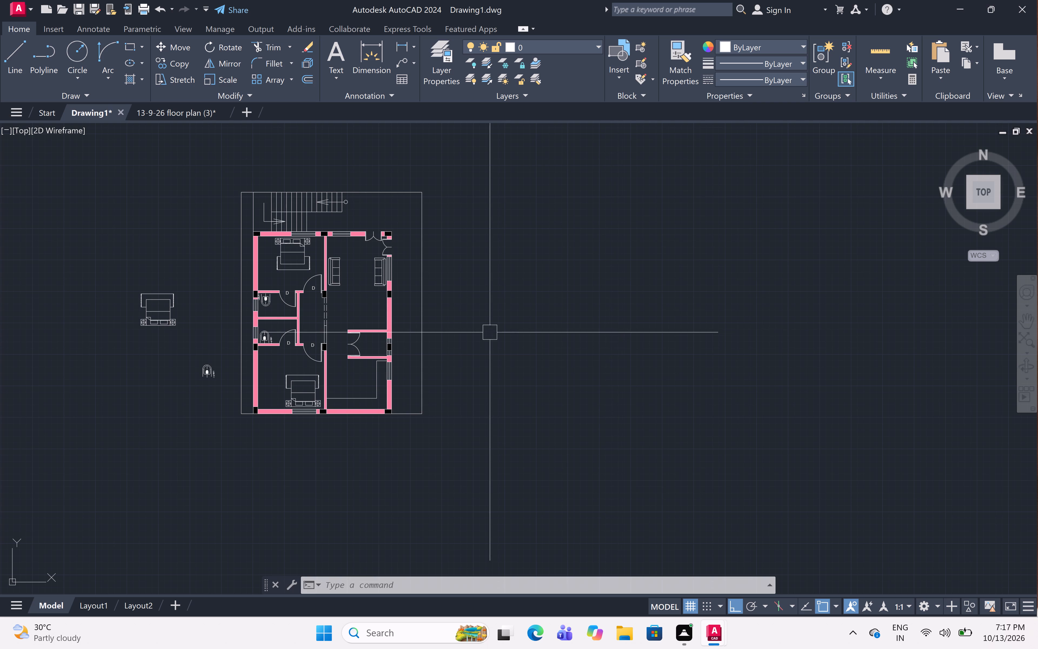
Delete the loose double bed symbol lying to the left of the plot.
{"action": "middle_click_drag", "start_coordinate": [348, 337], "coordinate": [436, 385]}
{"action": "scroll", "coordinate": [445, 280], "scroll_direction": "up", "scroll_amount": 1}
{"action": "middle_click_drag", "start_coordinate": [444, 280], "coordinate": [543, 231]}
{"action": "scroll", "coordinate": [259, 348], "scroll_direction": "up", "scroll_amount": 1}
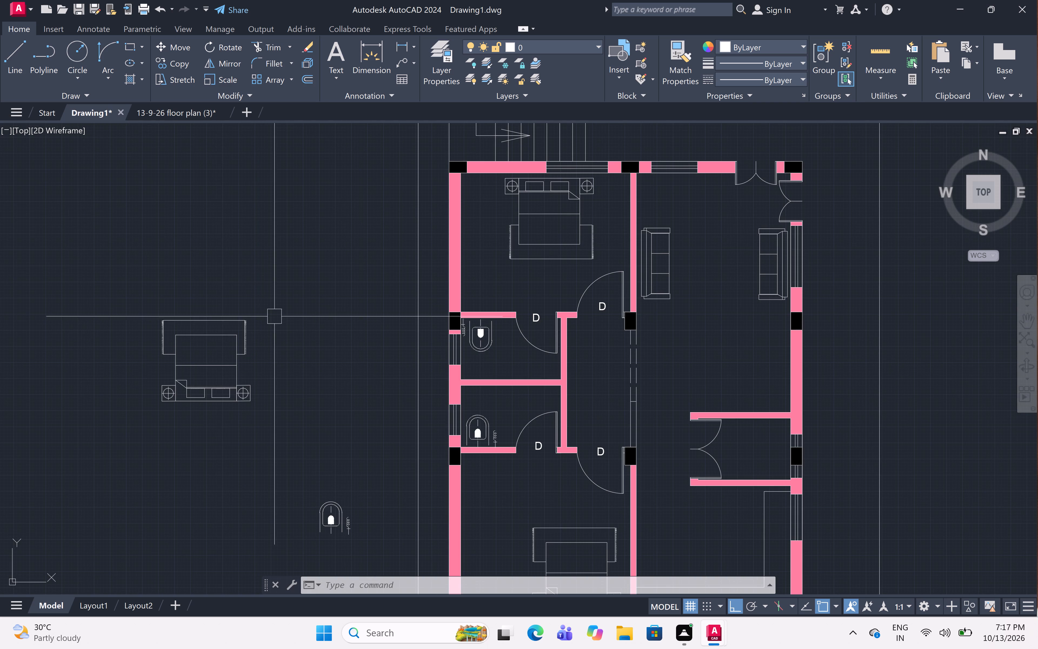
{"action": "scroll", "coordinate": [278, 302], "scroll_direction": "down", "scroll_amount": 2}
{"action": "left_click", "coordinate": [288, 280]}
{"action": "left_click", "coordinate": [141, 376]}
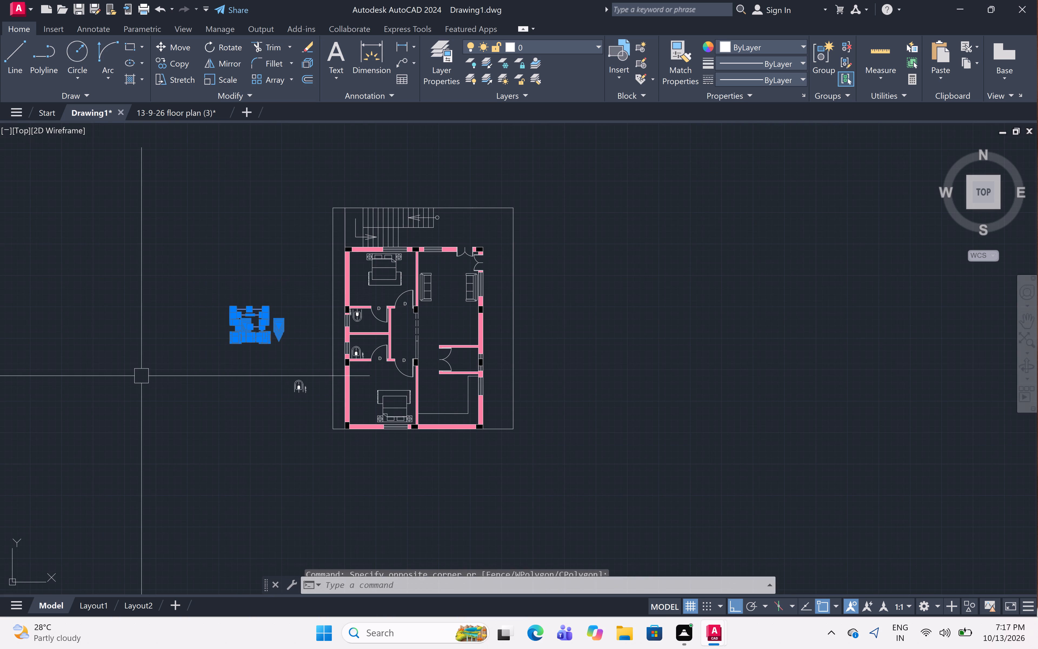
{"action": "key", "text": "Delete"}
Delete the loose toilet symbol lying to the left of the plot.
{"action": "scroll", "coordinate": [306, 377], "scroll_direction": "up", "scroll_amount": 3}
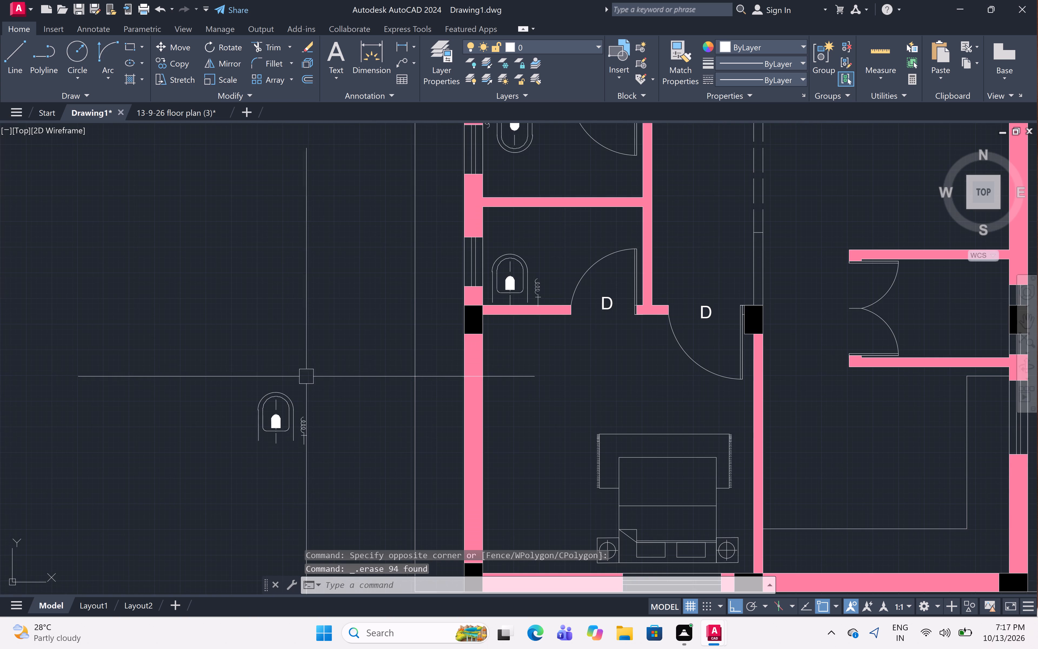
{"action": "left_click_drag", "start_coordinate": [325, 365], "coordinate": [325, 369]}
{"action": "left_click", "coordinate": [87, 468]}
{"action": "key", "text": "Delete"}
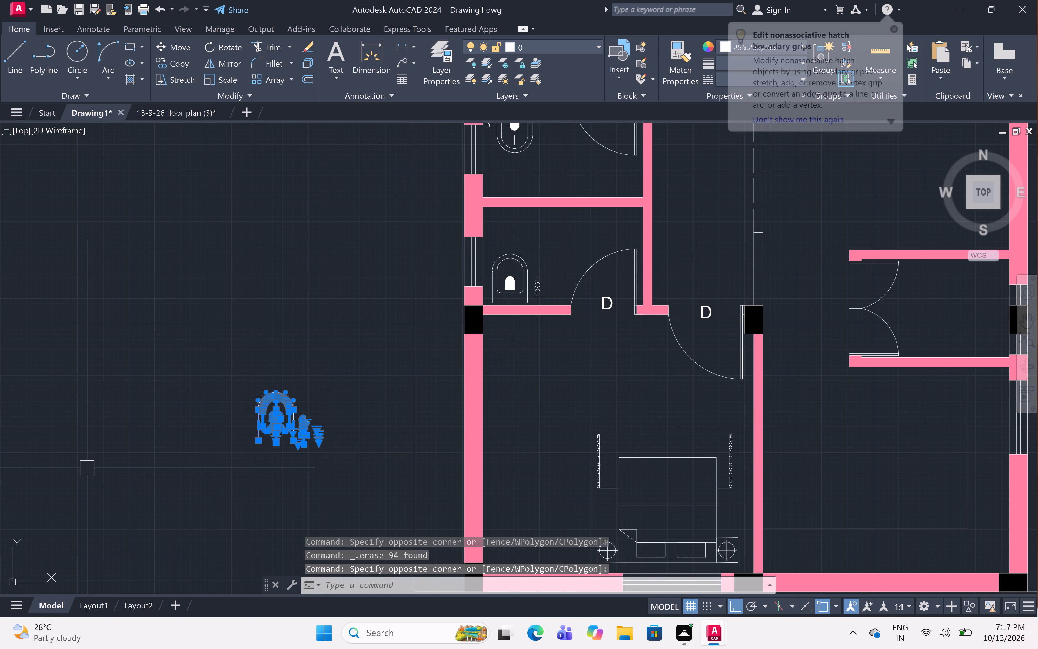
Examine the cleaned-up floor plan, including the toilets, living area, staircase and plot boundary.
{"action": "scroll", "coordinate": [85, 462], "scroll_direction": "down", "scroll_amount": 3}
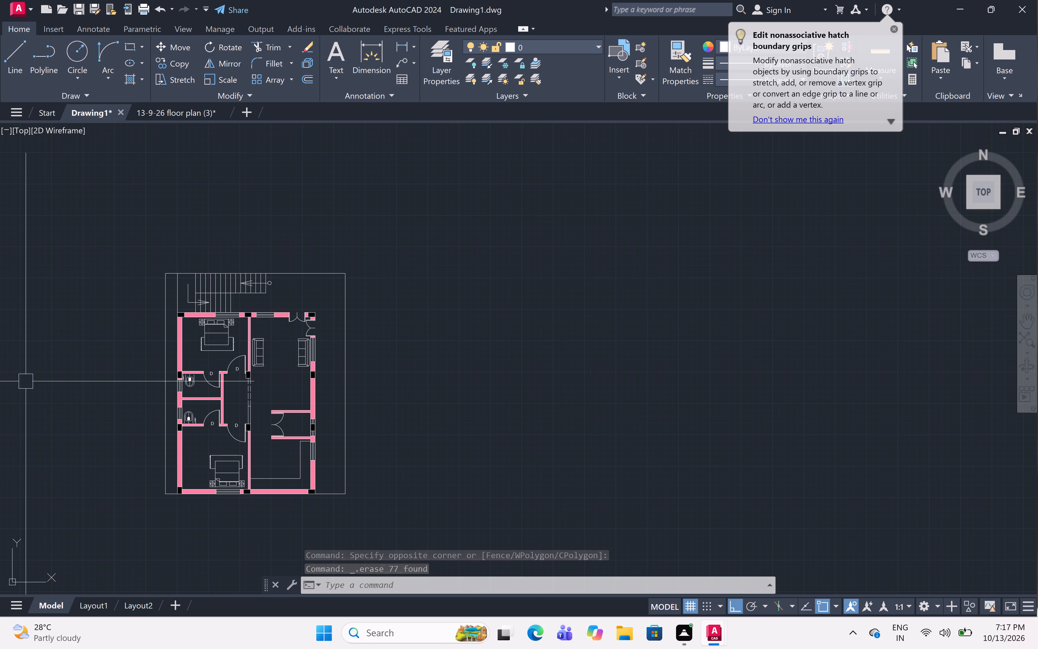
{"action": "scroll", "coordinate": [125, 302], "scroll_direction": "down", "scroll_amount": 1}
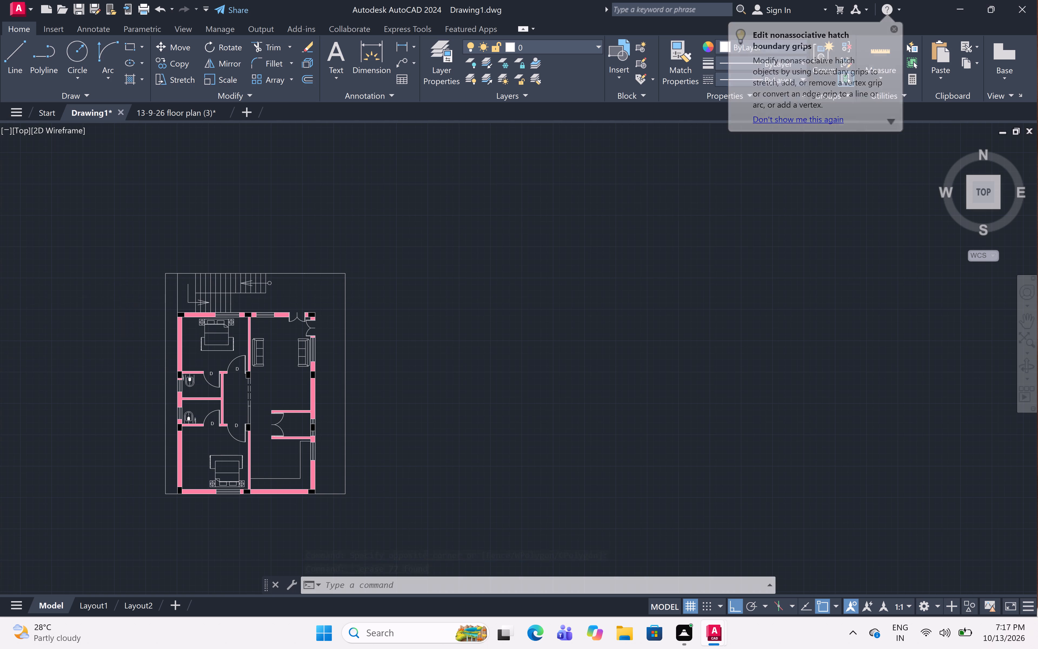
{"action": "middle_click_drag", "start_coordinate": [172, 271], "coordinate": [492, 275]}
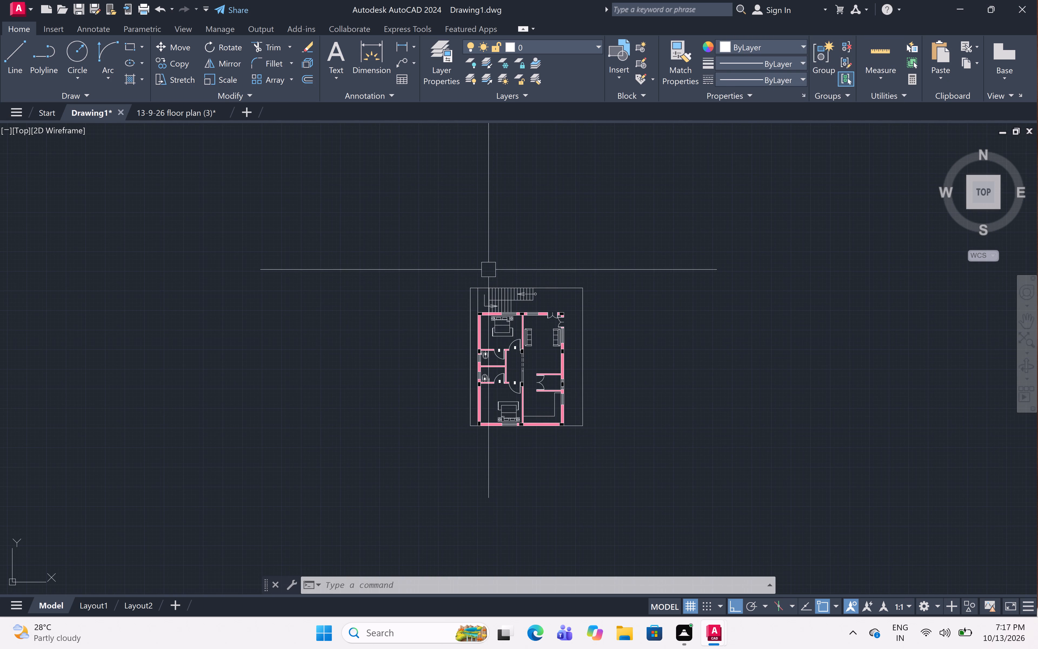
{"action": "scroll", "coordinate": [462, 401], "scroll_direction": "up", "scroll_amount": 2}
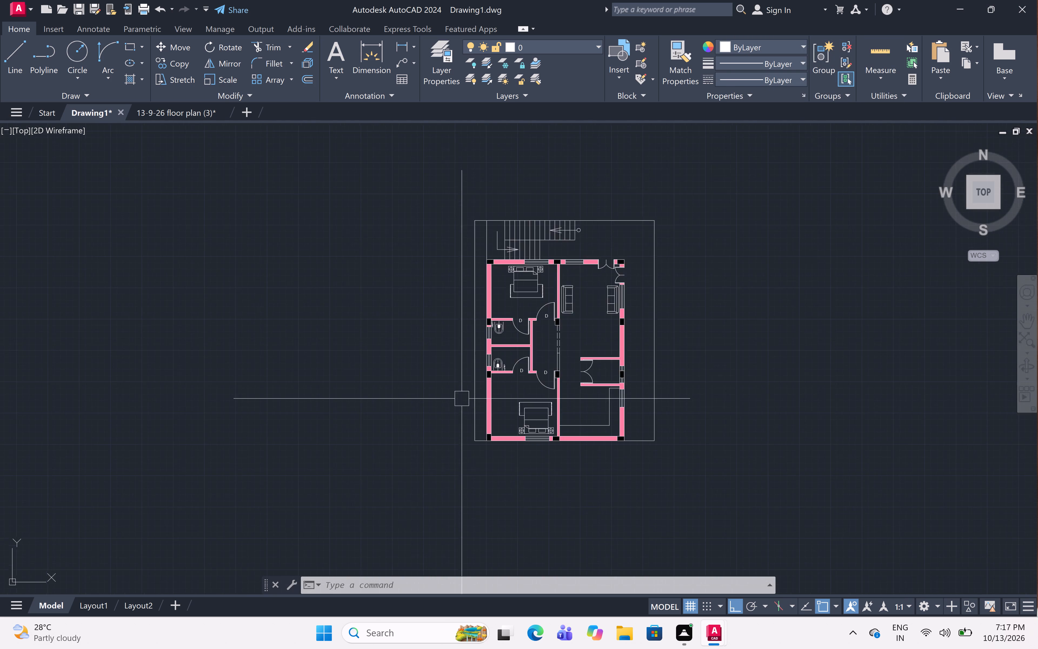
{"action": "scroll", "coordinate": [462, 398], "scroll_direction": "up", "scroll_amount": 2}
{"action": "middle_click_drag", "start_coordinate": [661, 274], "coordinate": [443, 344]}
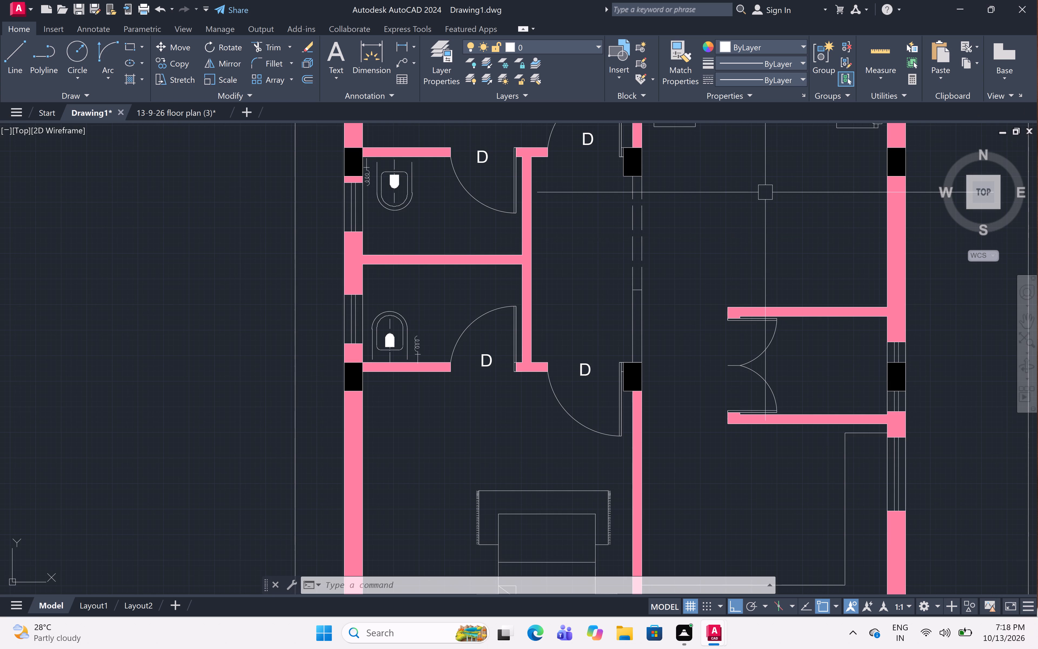
{"action": "scroll", "coordinate": [766, 192], "scroll_direction": "down", "scroll_amount": 2}
{"action": "middle_click_drag", "start_coordinate": [764, 187], "coordinate": [710, 284]}
{"action": "scroll", "coordinate": [685, 228], "scroll_direction": "up", "scroll_amount": 2}
{"action": "middle_click_drag", "start_coordinate": [685, 230], "coordinate": [688, 247]}
{"action": "scroll", "coordinate": [705, 195], "scroll_direction": "down", "scroll_amount": 2}
{"action": "middle_click_drag", "start_coordinate": [716, 194], "coordinate": [691, 260]}
{"action": "scroll", "coordinate": [676, 202], "scroll_direction": "down", "scroll_amount": 1}
{"action": "middle_click_drag", "start_coordinate": [675, 201], "coordinate": [675, 201]}
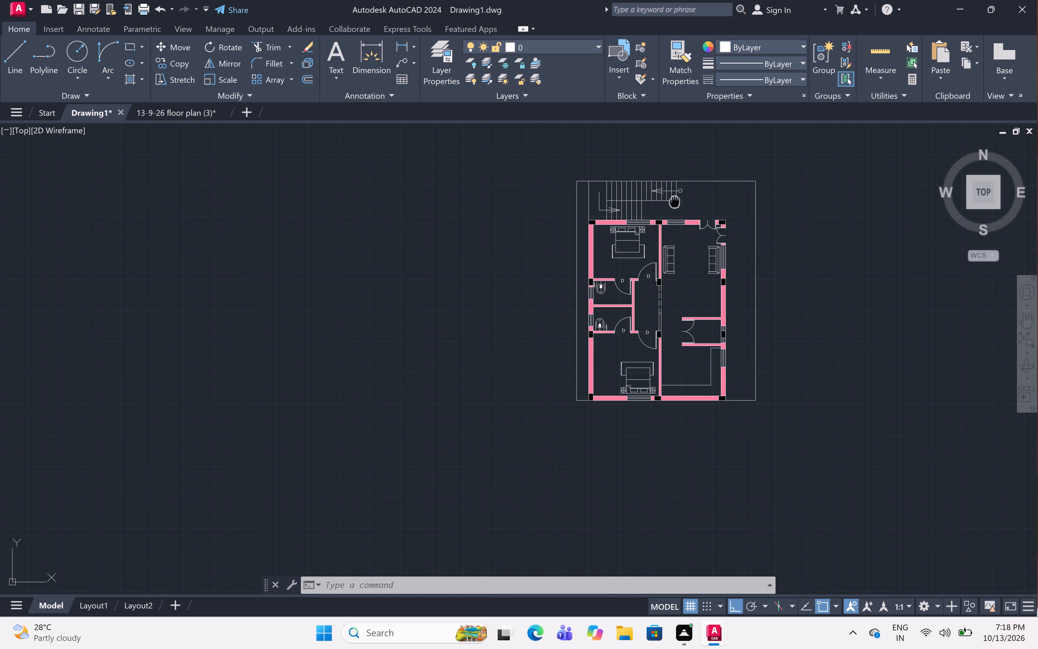
{"action": "middle_click_drag", "start_coordinate": [675, 201], "coordinate": [657, 176]}
{"action": "scroll", "coordinate": [707, 177], "scroll_direction": "up", "scroll_amount": 2}
{"action": "middle_click_drag", "start_coordinate": [706, 172], "coordinate": [663, 198]}
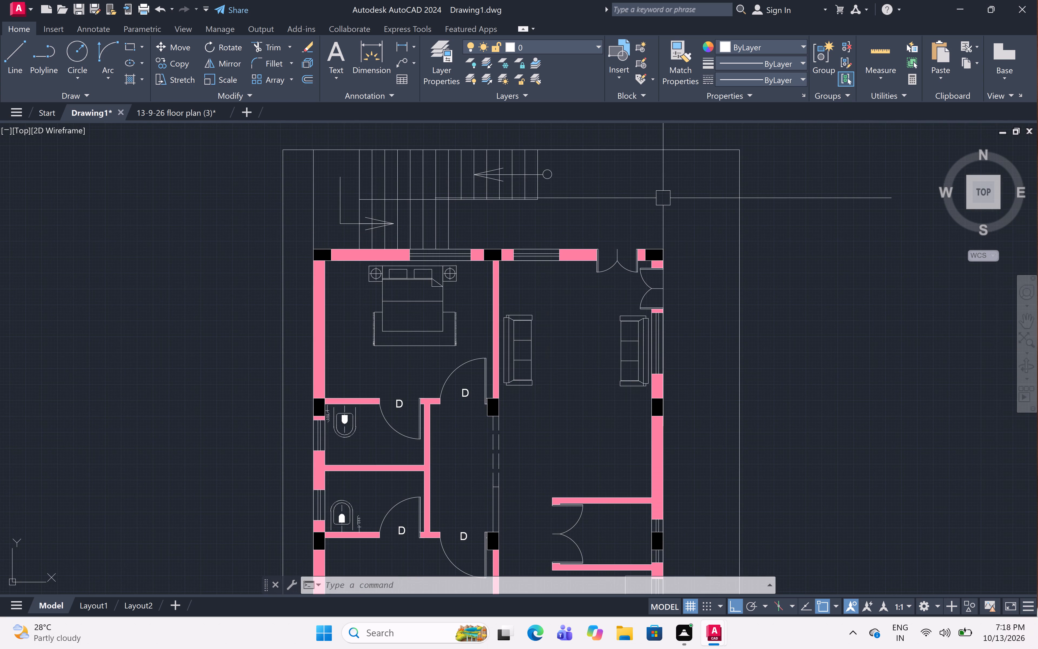
{"action": "scroll", "coordinate": [662, 198], "scroll_direction": "down", "scroll_amount": 1}
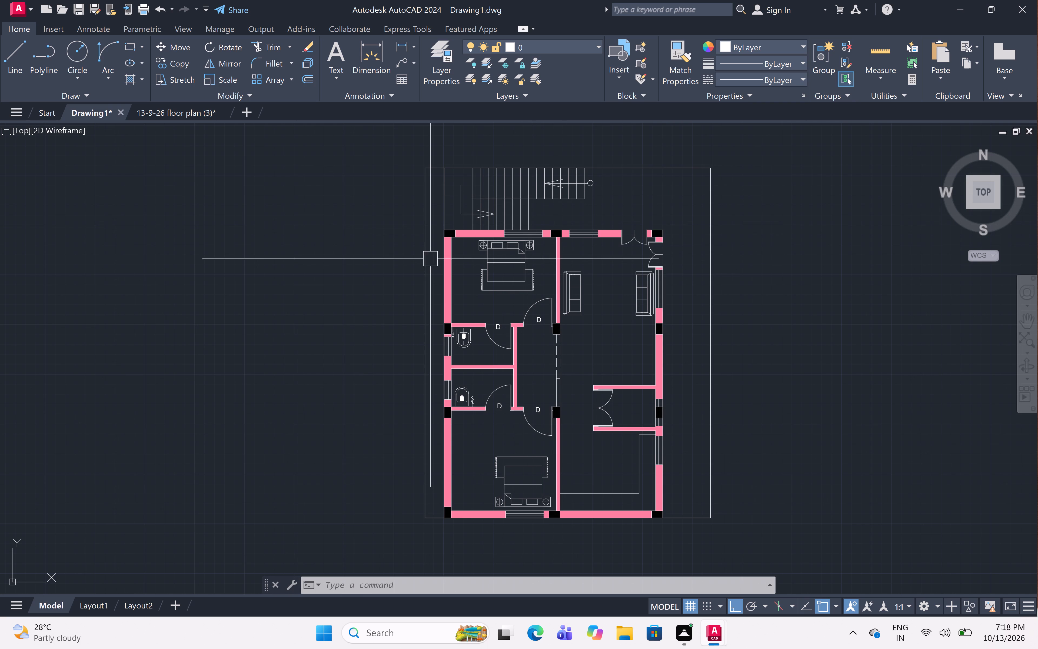
{"action": "middle_click_drag", "start_coordinate": [426, 284], "coordinate": [418, 314]}
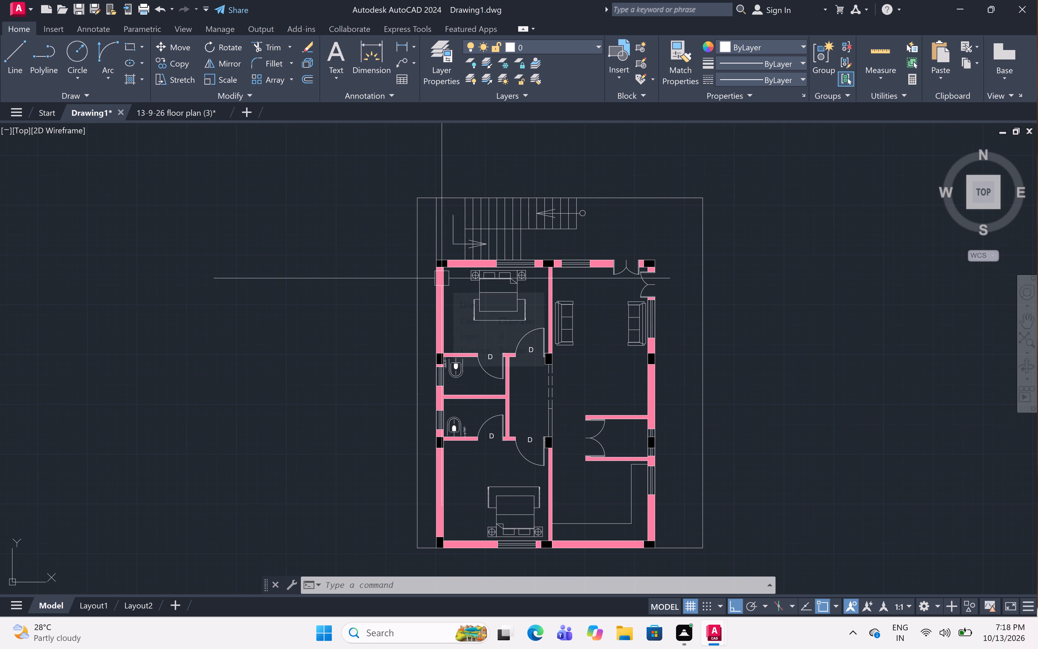
Offset the plot's left boundary line 2" outward and 2" inward, and its top boundary line 2" inward.
{"action": "key", "text": "o"}
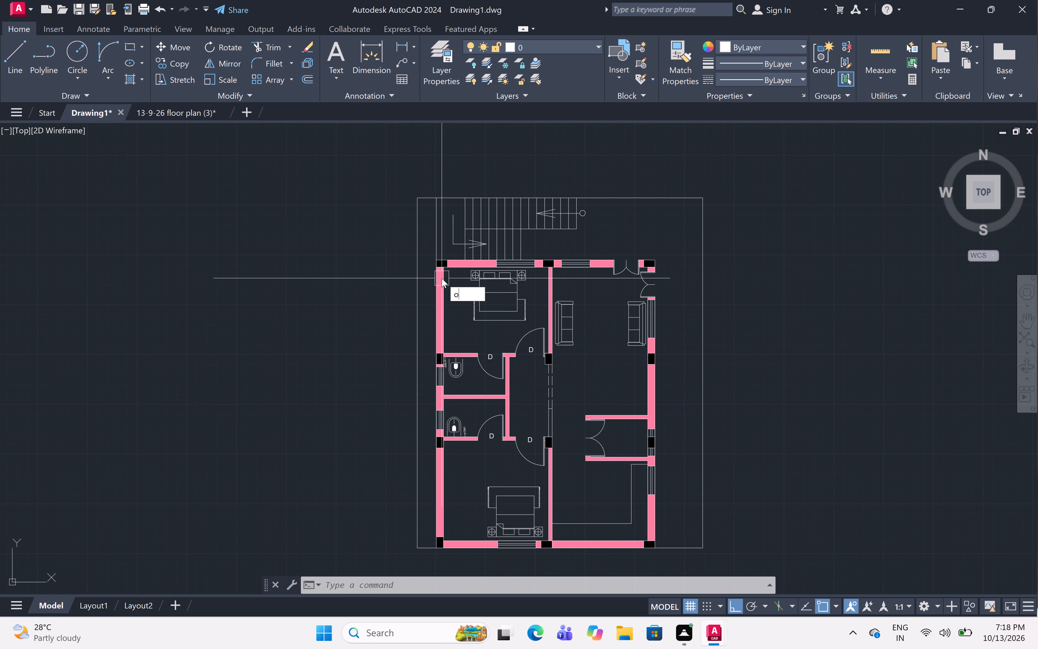
{"action": "type", "text": "ff 2"}
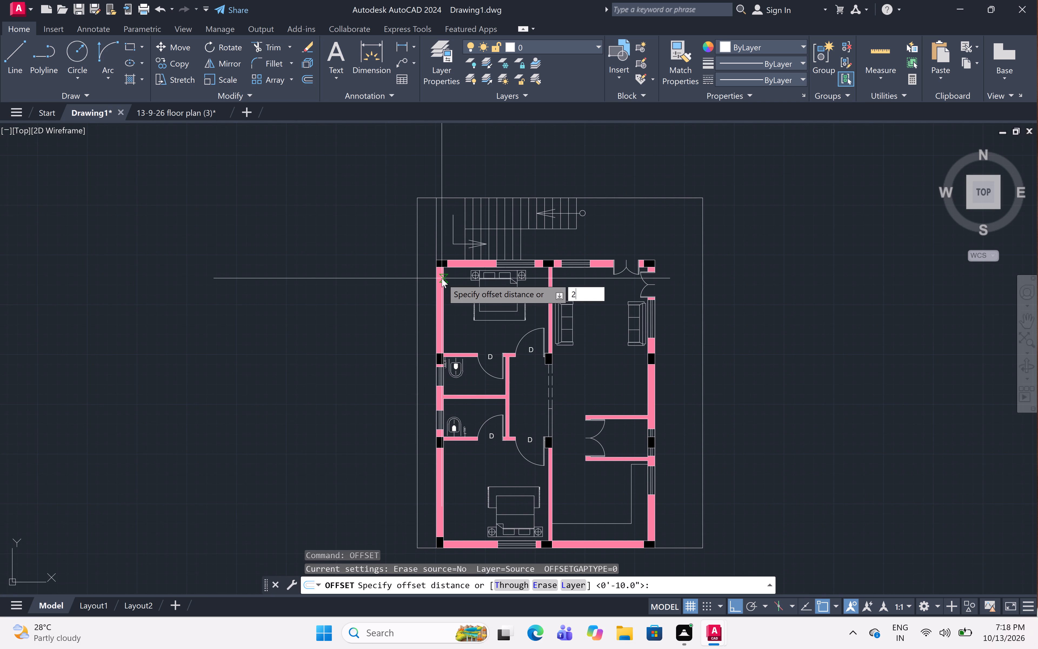
{"action": "key", "text": "shift+quotedbl"}
{"action": "key", "text": "space"}
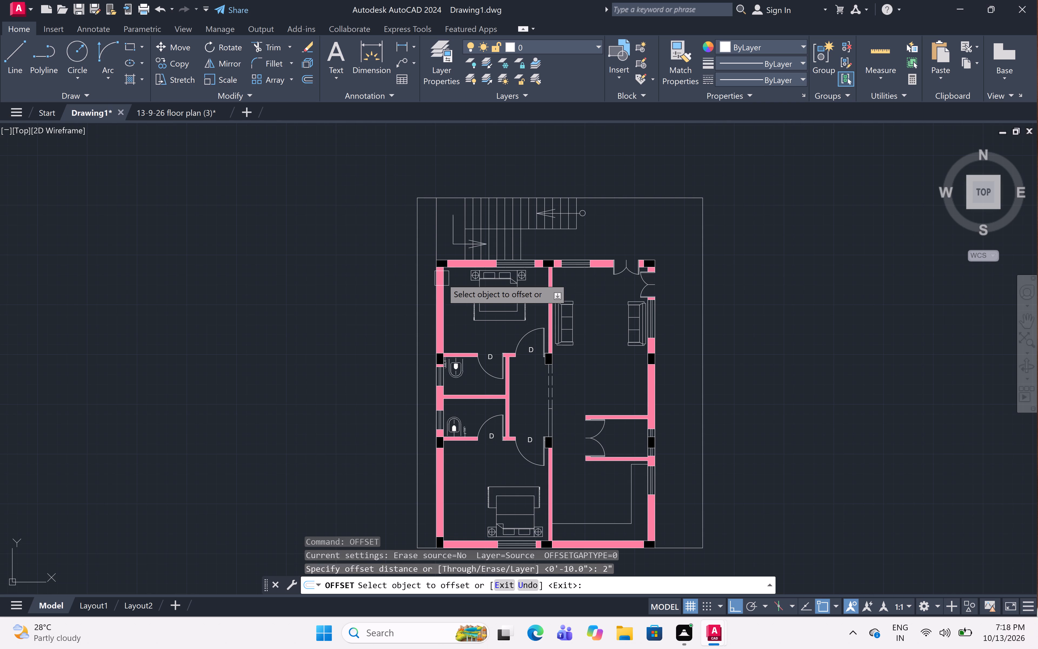
{"action": "left_click", "coordinate": [414, 265]}
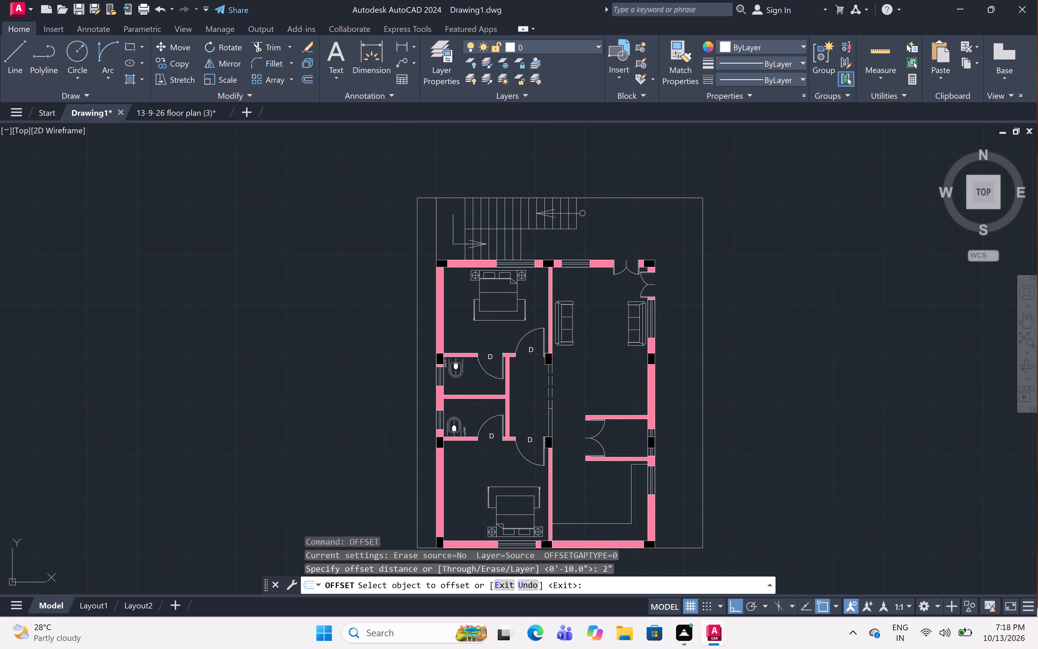
{"action": "left_click", "coordinate": [354, 277]}
{"action": "scroll", "coordinate": [416, 196], "scroll_direction": "up", "scroll_amount": 3}
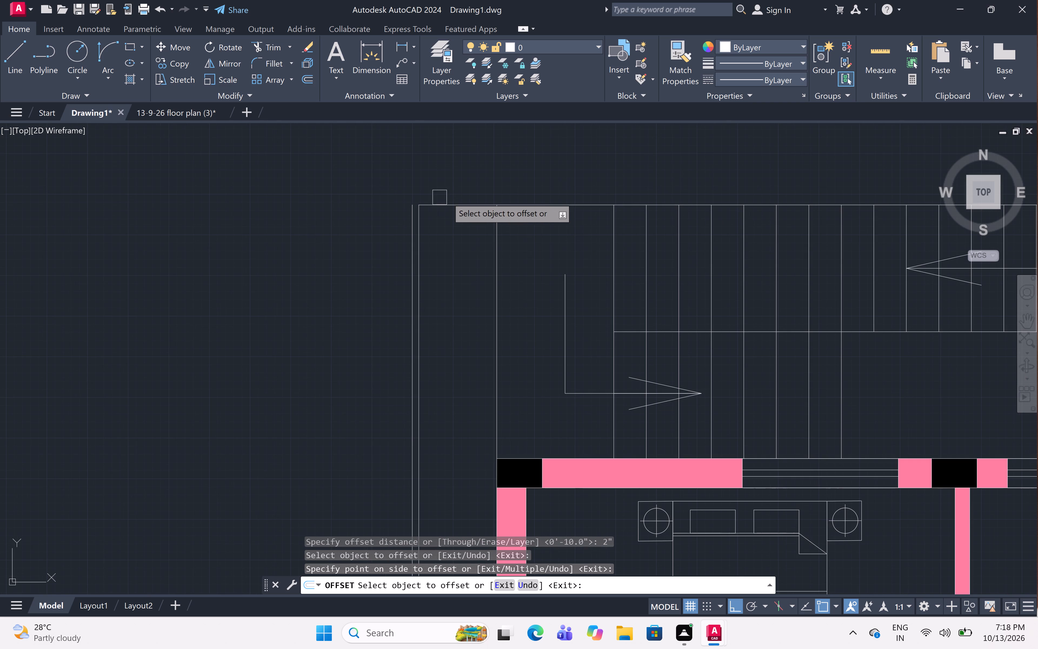
{"action": "left_click", "coordinate": [448, 198]}
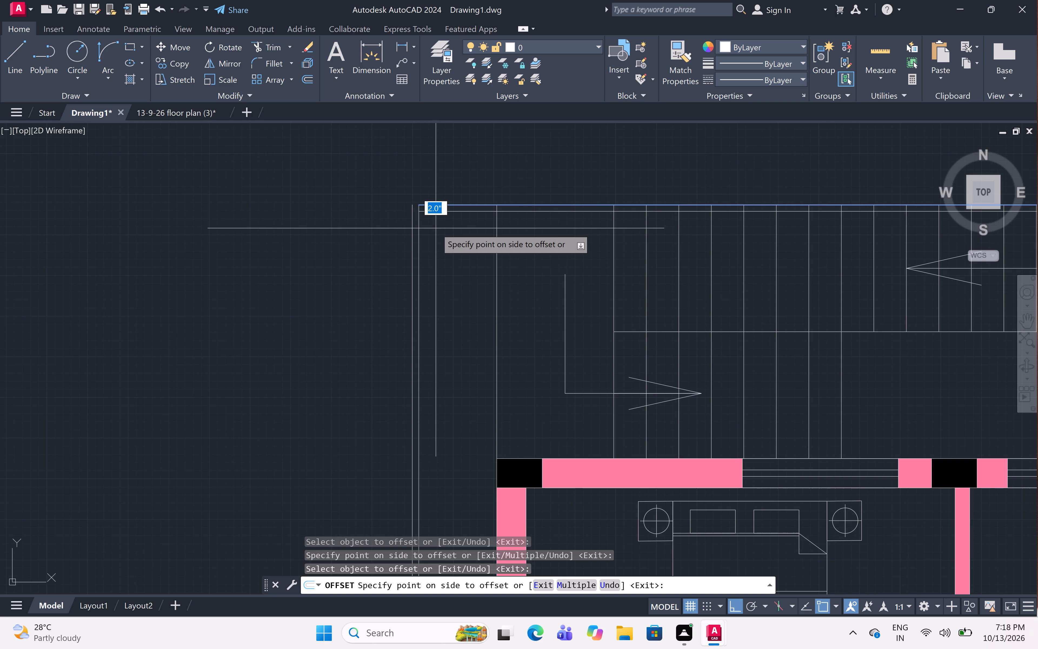
{"action": "left_click", "coordinate": [433, 245]}
{"action": "left_click", "coordinate": [421, 238]}
{"action": "left_click", "coordinate": [451, 246]}
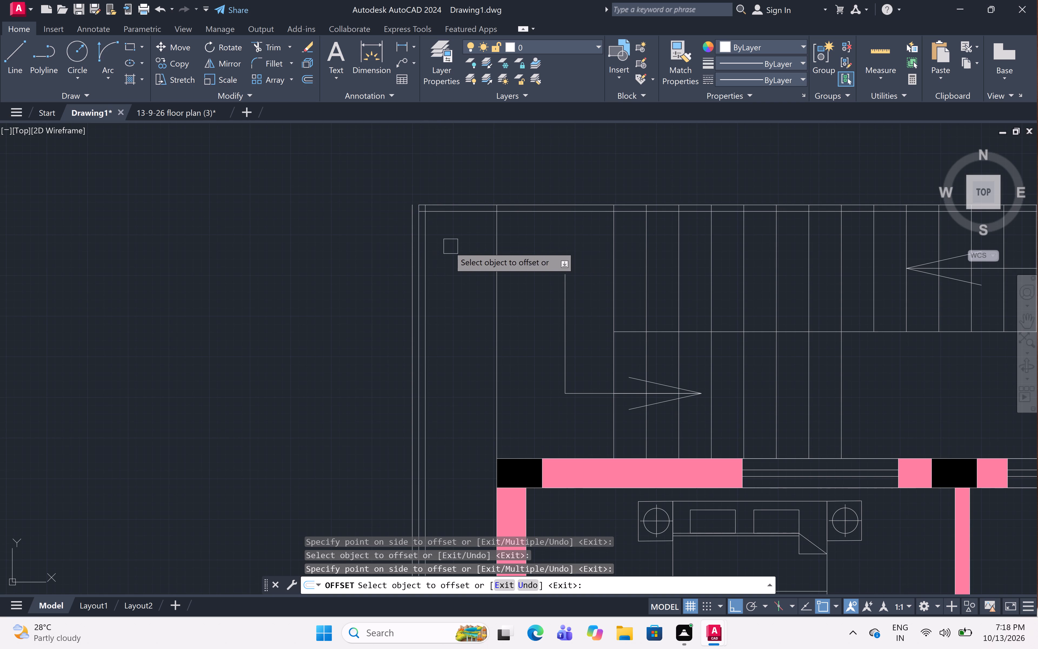
{"action": "key", "text": "Escape"}
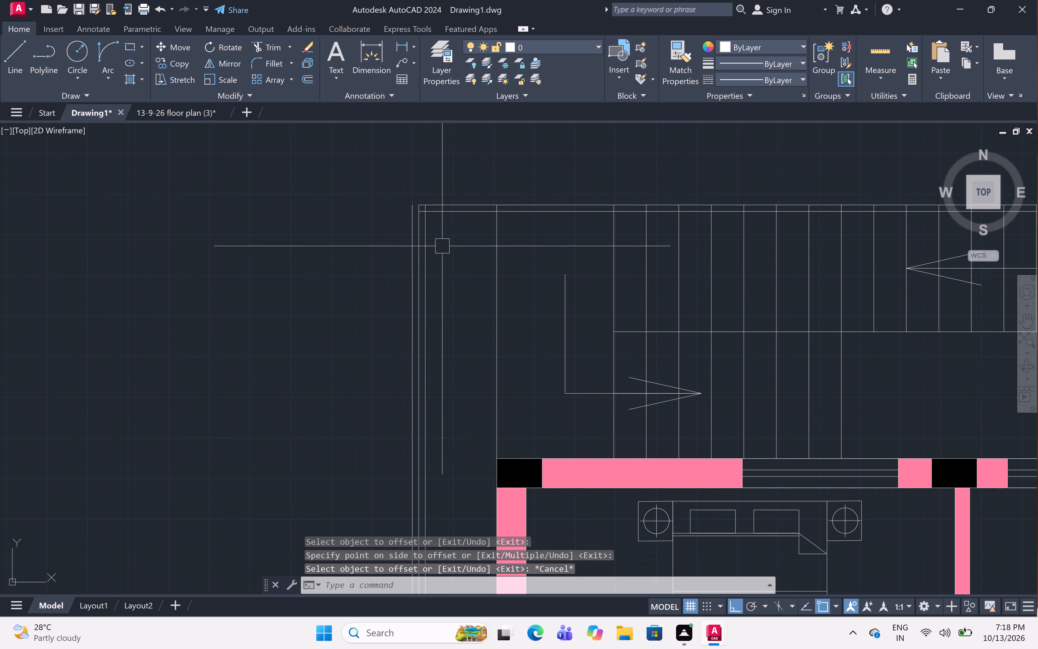
Trim away the outer left offset line, the inner top line past the stair's left edge, and the overlapping ends at the upper-left inner corner.
{"action": "type", "text": "tr"}
{"action": "key", "text": "space"}
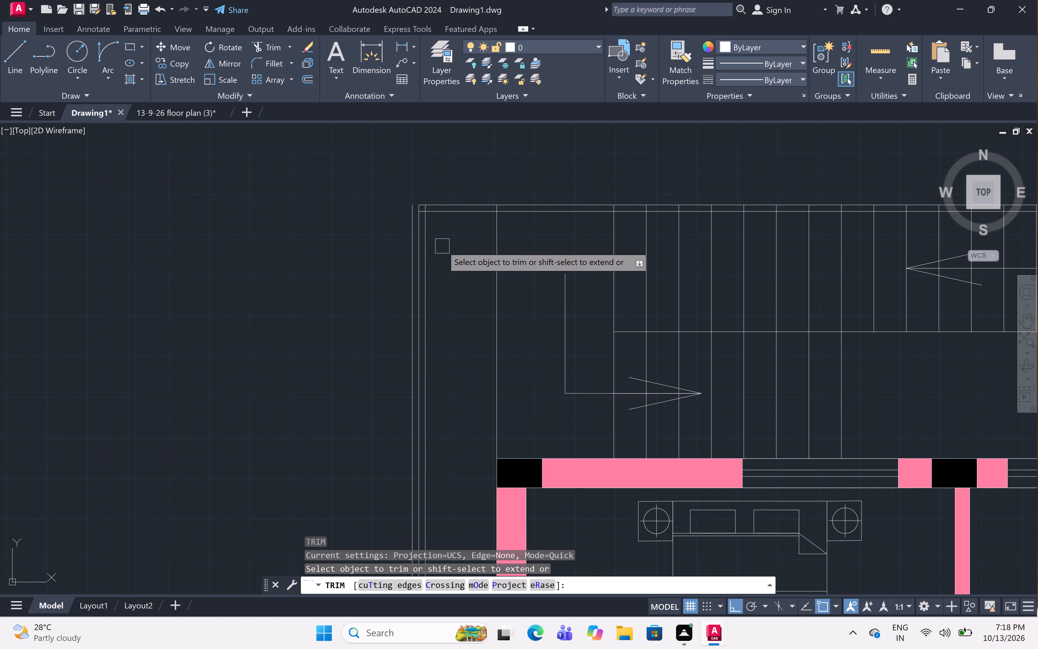
{"action": "scroll", "coordinate": [435, 201], "scroll_direction": "up", "scroll_amount": 3}
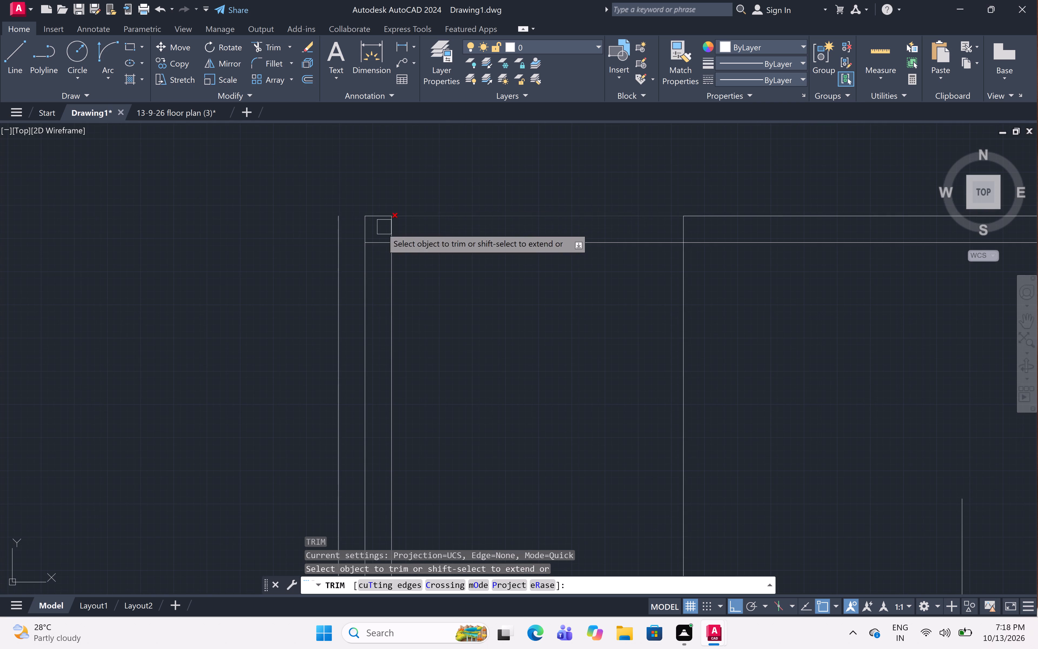
{"action": "left_click", "coordinate": [341, 253]}
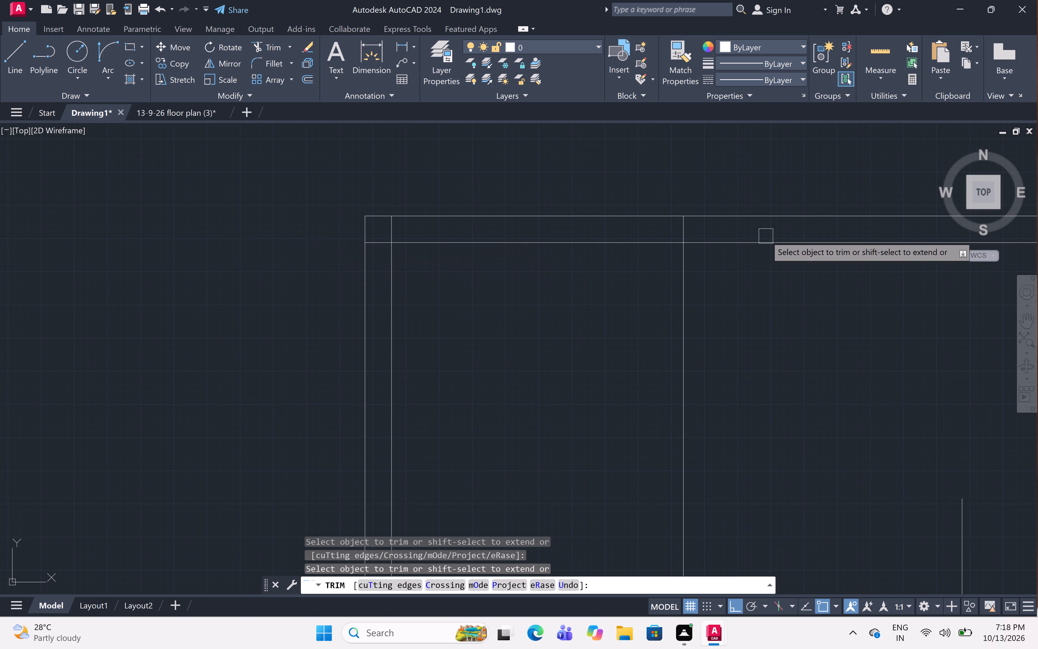
{"action": "left_click", "coordinate": [767, 243]}
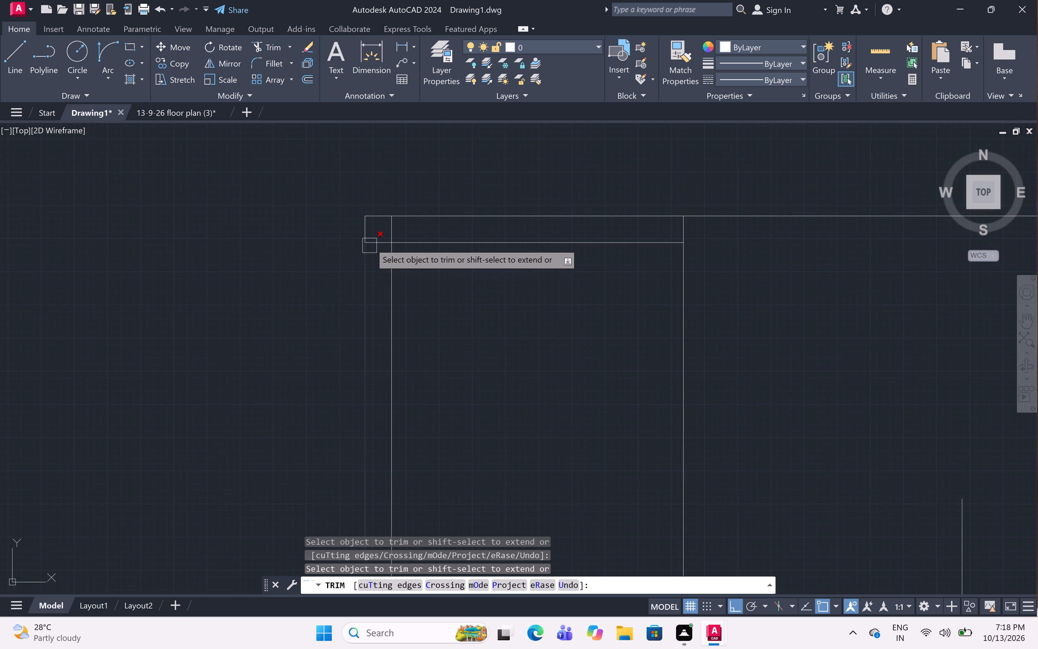
{"action": "left_click", "coordinate": [377, 238]}
{"action": "left_click", "coordinate": [392, 227]}
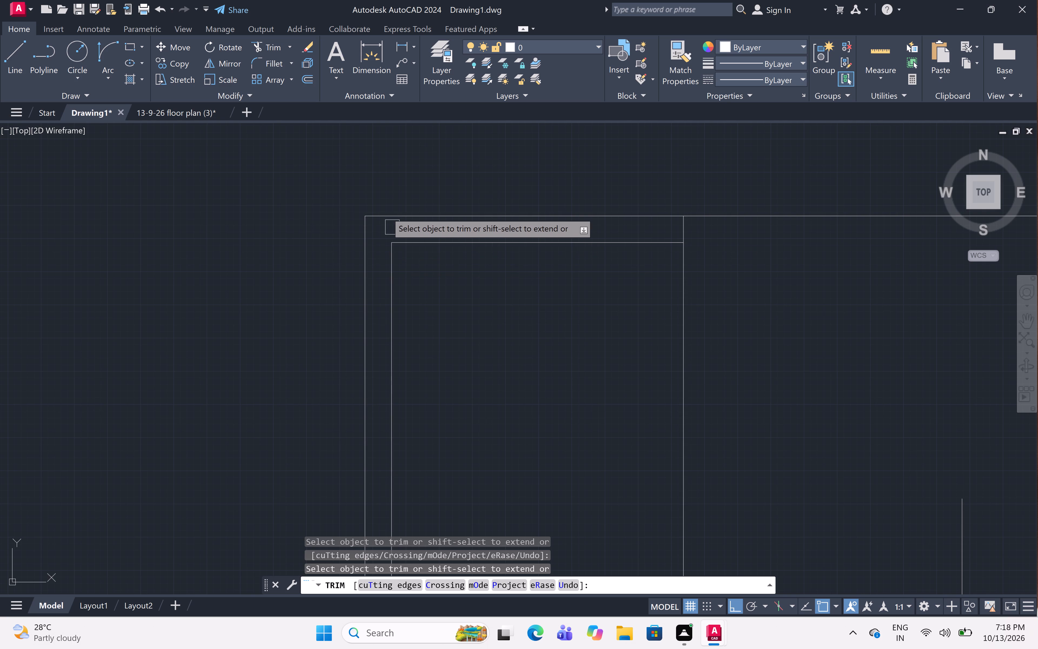
Examine the lower-left corner of the double boundary line and the overall plan.
{"action": "scroll", "coordinate": [385, 171], "scroll_direction": "down", "scroll_amount": 9}
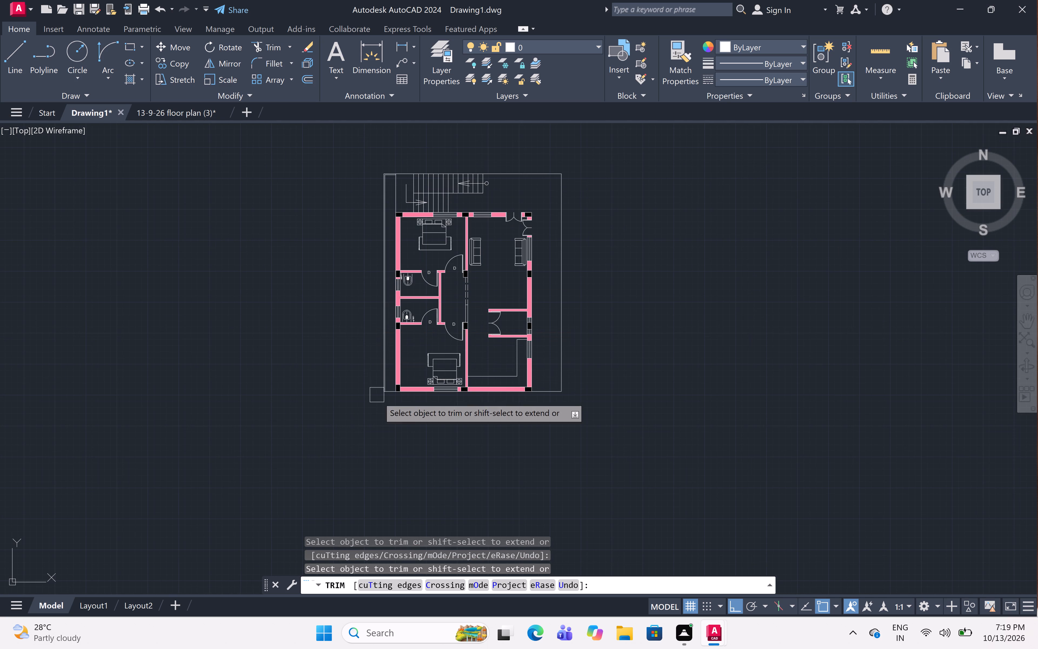
{"action": "middle_click_drag", "start_coordinate": [354, 348], "coordinate": [354, 366]}
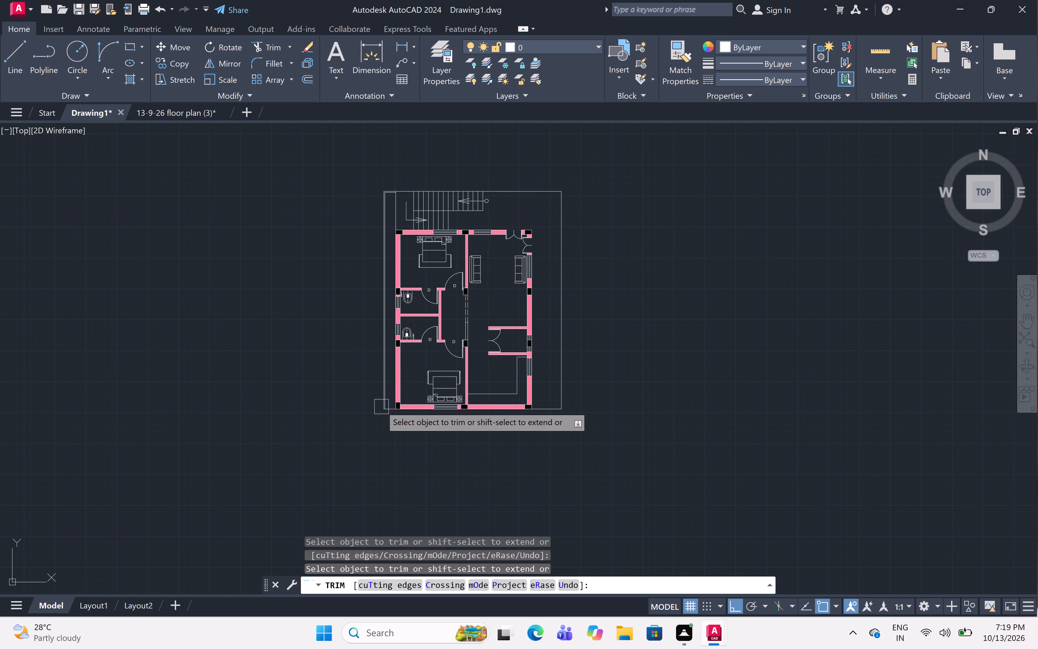
{"action": "scroll", "coordinate": [373, 399], "scroll_direction": "up", "scroll_amount": 6}
{"action": "scroll", "coordinate": [398, 443], "scroll_direction": "up", "scroll_amount": 2}
{"action": "scroll", "coordinate": [378, 371], "scroll_direction": "down", "scroll_amount": 2}
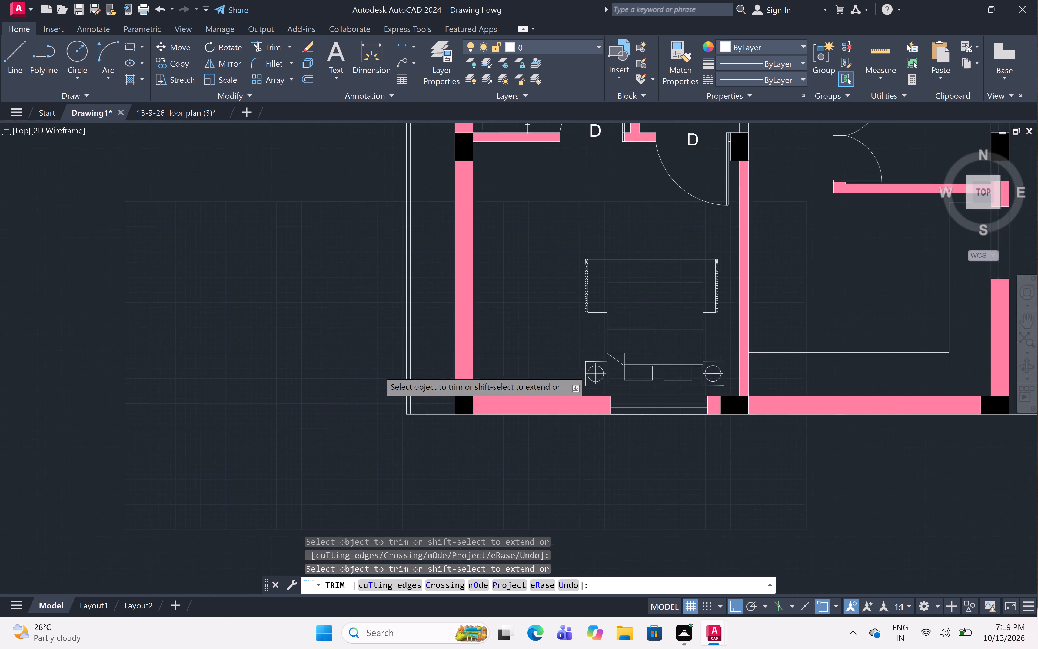
{"action": "middle_click_drag", "start_coordinate": [379, 369], "coordinate": [371, 578]}
{"action": "scroll", "coordinate": [329, 400], "scroll_direction": "down", "scroll_amount": 2}
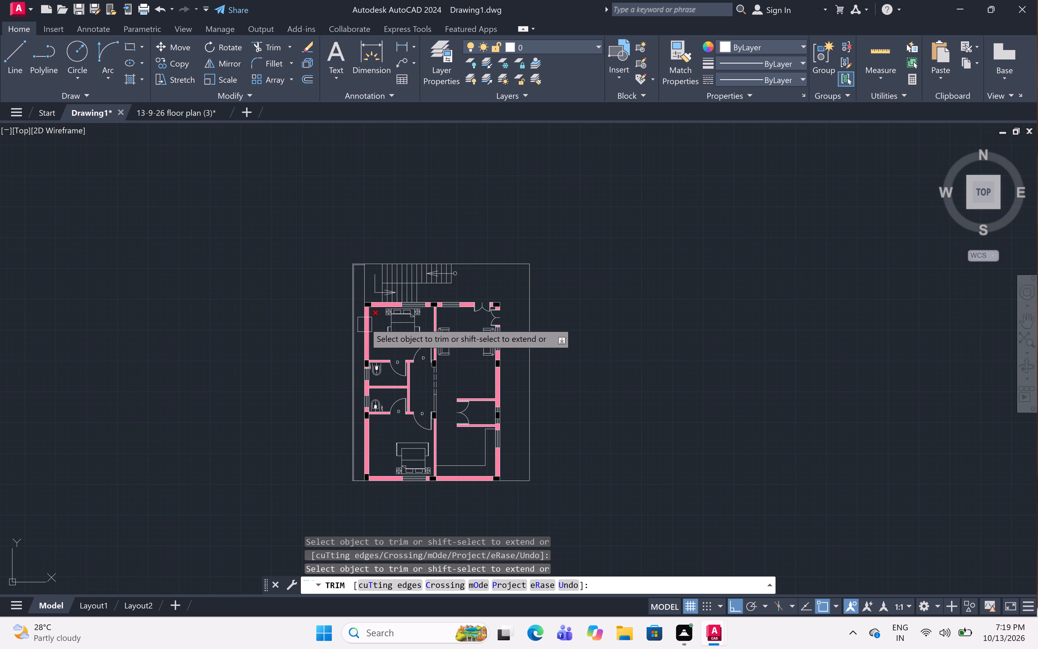
Examine the overall plan, the staircase area and the upper plot boundary, and end the trimming.
{"action": "scroll", "coordinate": [476, 264], "scroll_direction": "down", "scroll_amount": 1}
{"action": "scroll", "coordinate": [463, 283], "scroll_direction": "up", "scroll_amount": 4}
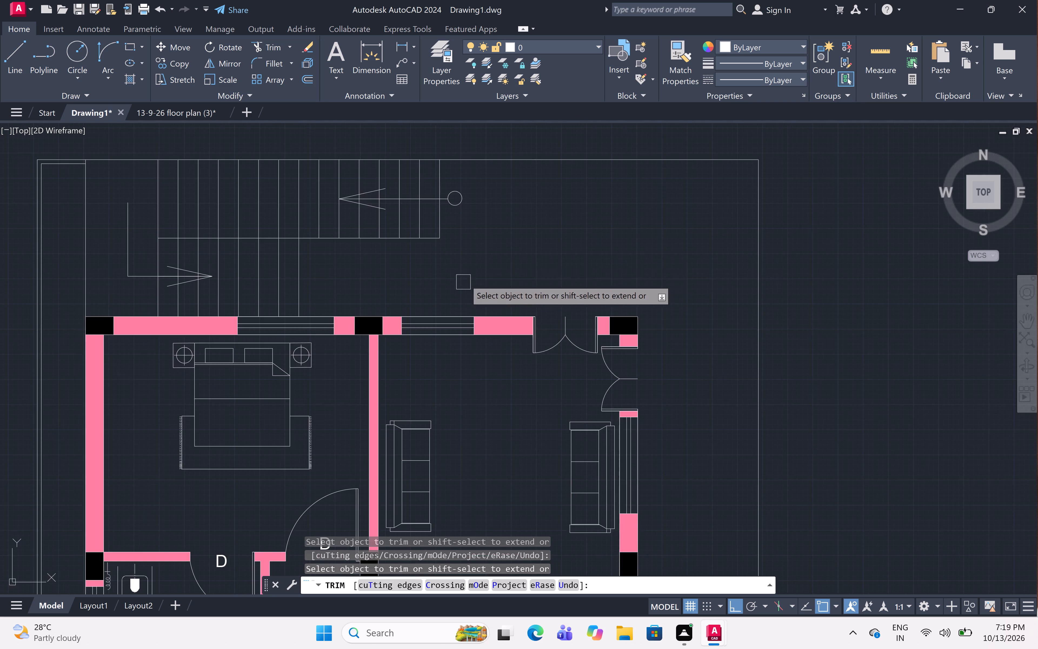
{"action": "scroll", "coordinate": [504, 251], "scroll_direction": "down", "scroll_amount": 1}
{"action": "middle_click_drag", "start_coordinate": [503, 250], "coordinate": [555, 207]}
{"action": "scroll", "coordinate": [555, 207], "scroll_direction": "down", "scroll_amount": 1}
{"action": "middle_click_drag", "start_coordinate": [555, 207], "coordinate": [532, 254]}
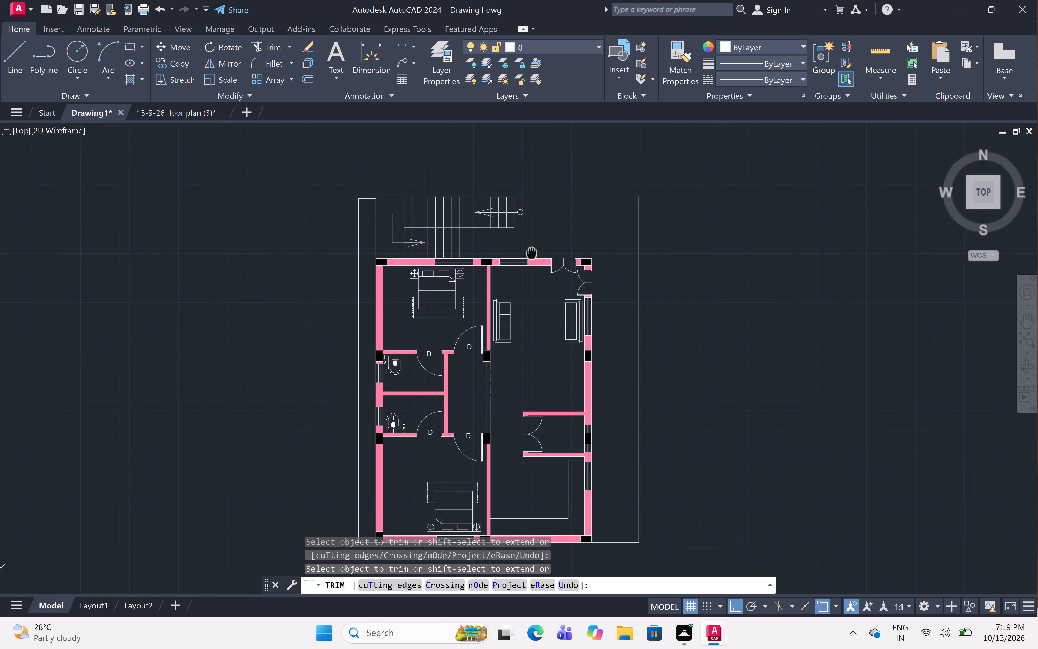
{"action": "scroll", "coordinate": [531, 231], "scroll_direction": "up", "scroll_amount": 2}
{"action": "middle_click_drag", "start_coordinate": [531, 230], "coordinate": [534, 282]}
{"action": "scroll", "coordinate": [534, 279], "scroll_direction": "down", "scroll_amount": 1}
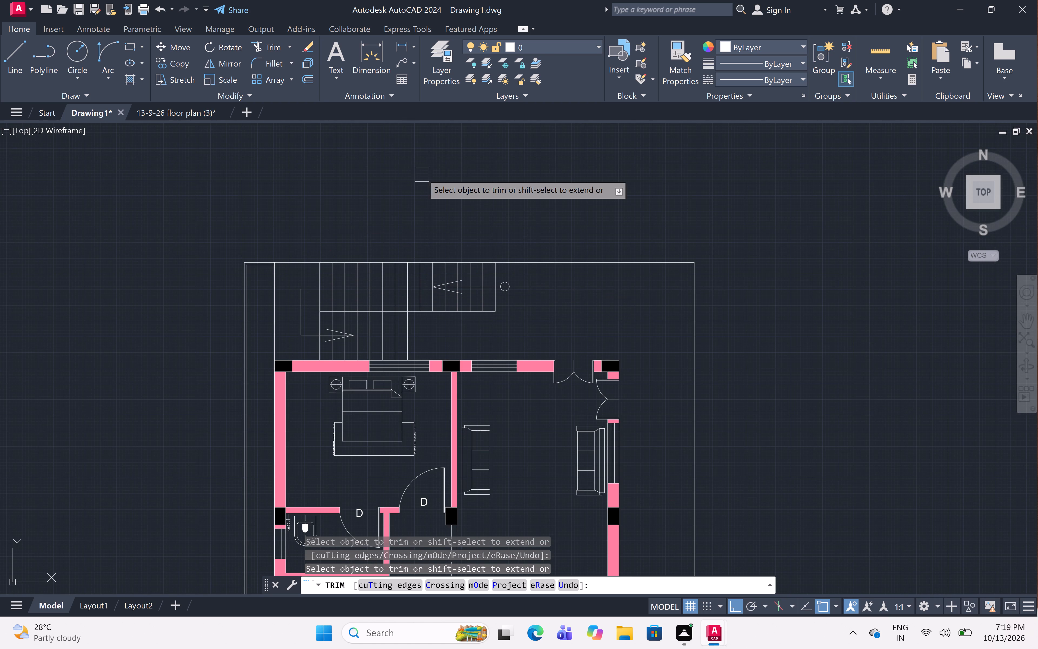
{"action": "scroll", "coordinate": [421, 176], "scroll_direction": "down", "scroll_amount": 2}
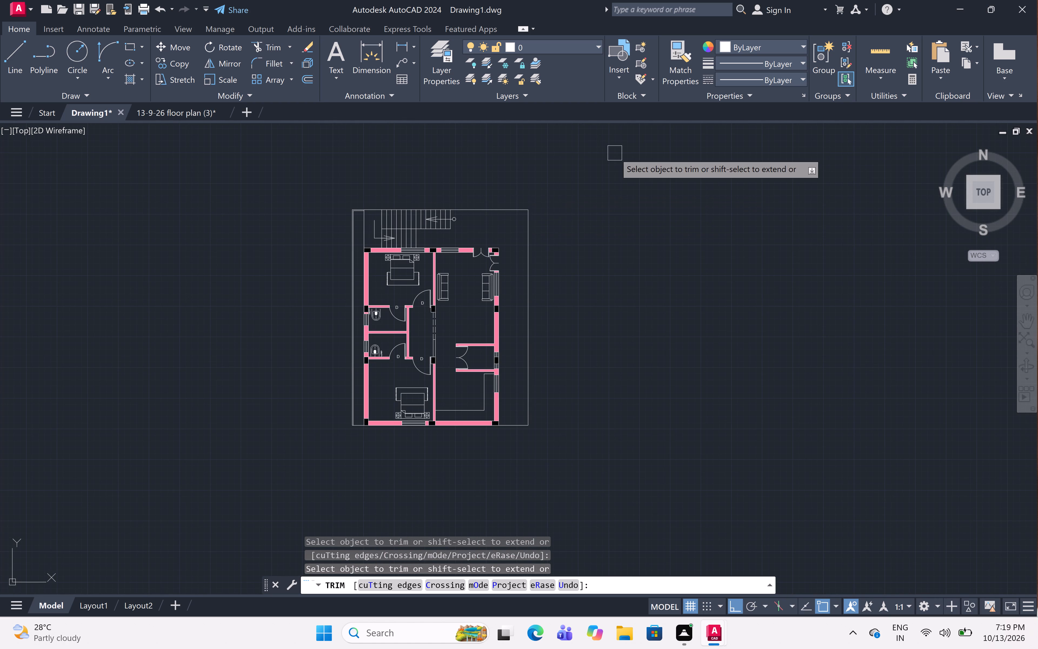
{"action": "key", "text": "Escape"}
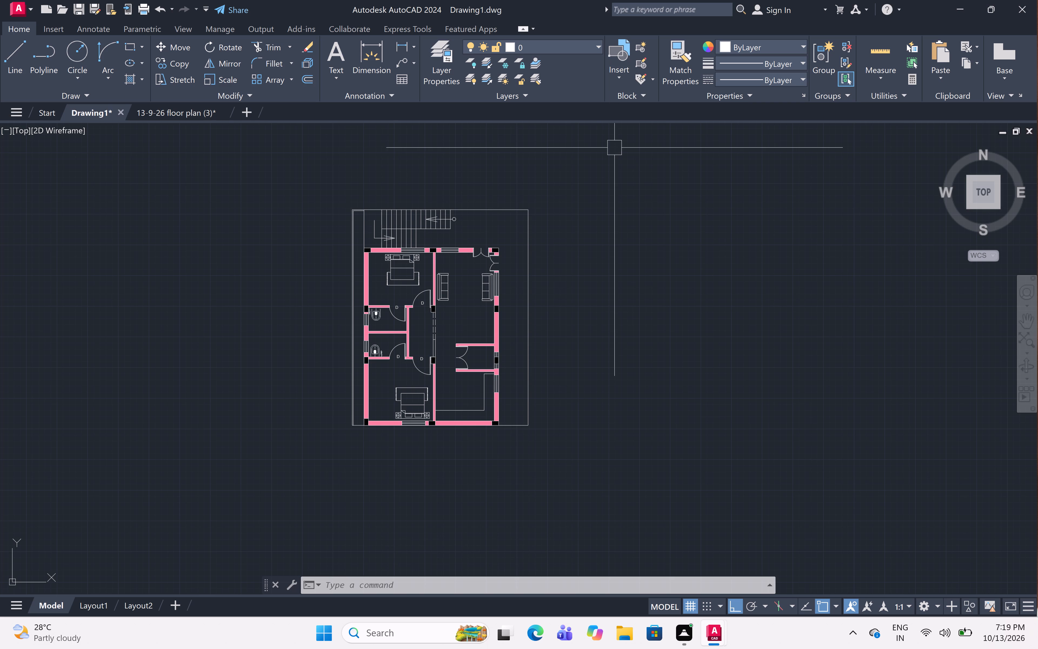
Place a multiline text label over the bed in the upper bedroom, with the indented heading "Bed".
{"action": "scroll", "coordinate": [343, 358], "scroll_direction": "up", "scroll_amount": 2}
{"action": "middle_click_drag", "start_coordinate": [483, 279], "coordinate": [444, 411]}
{"action": "scroll", "coordinate": [397, 316], "scroll_direction": "up", "scroll_amount": 2}
{"action": "middle_click_drag", "start_coordinate": [446, 346], "coordinate": [435, 393]}
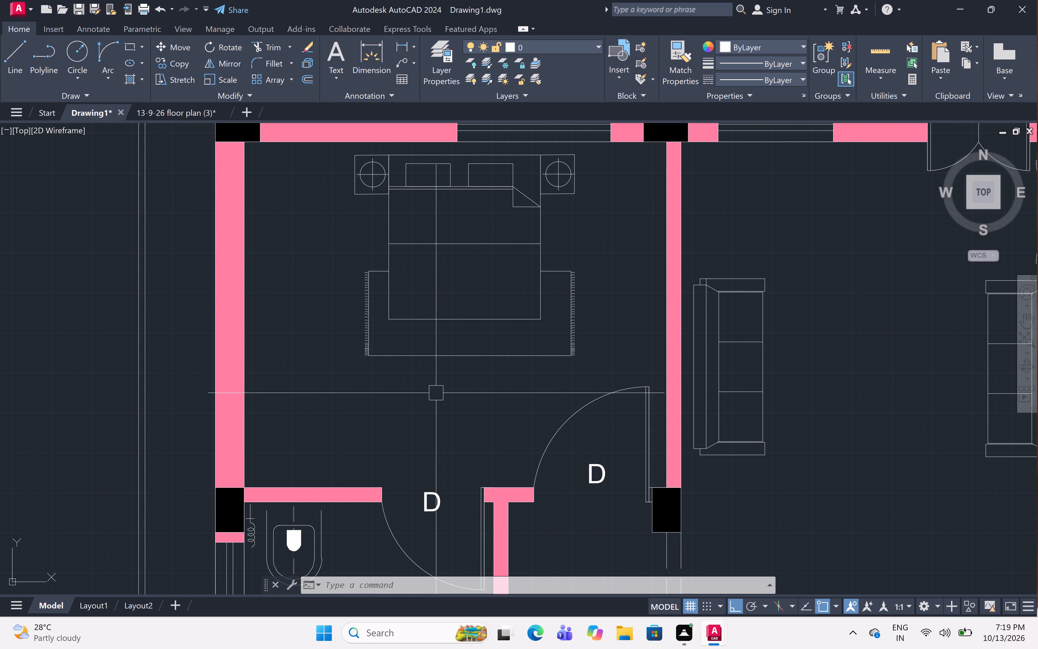
{"action": "type", "text": "mt"}
{"action": "key", "text": "space"}
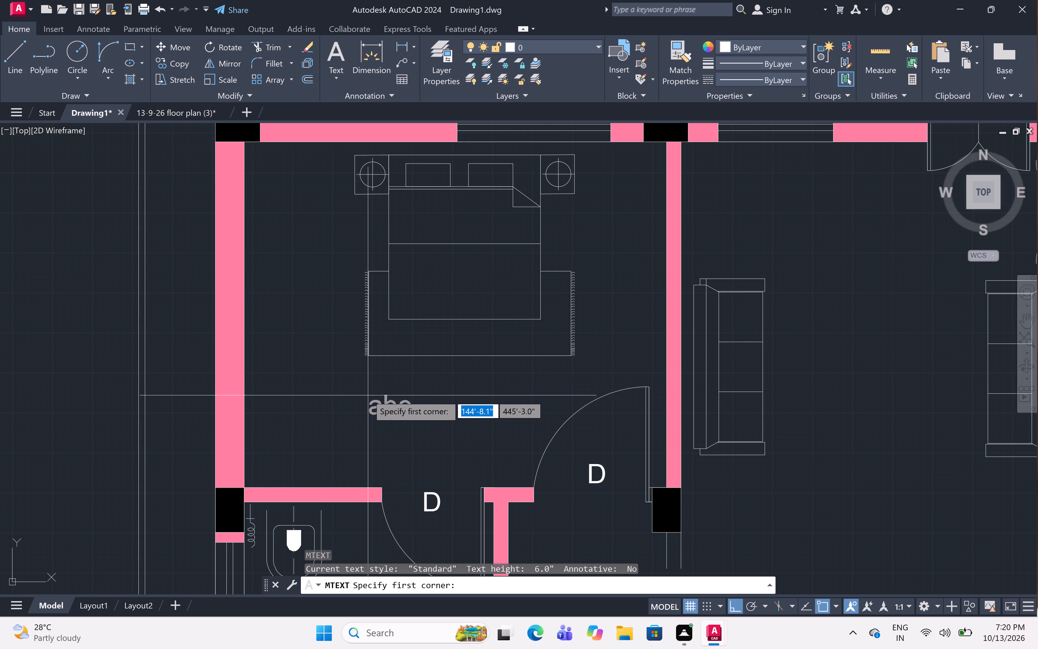
{"action": "middle_click_drag", "start_coordinate": [346, 244], "coordinate": [318, 317]}
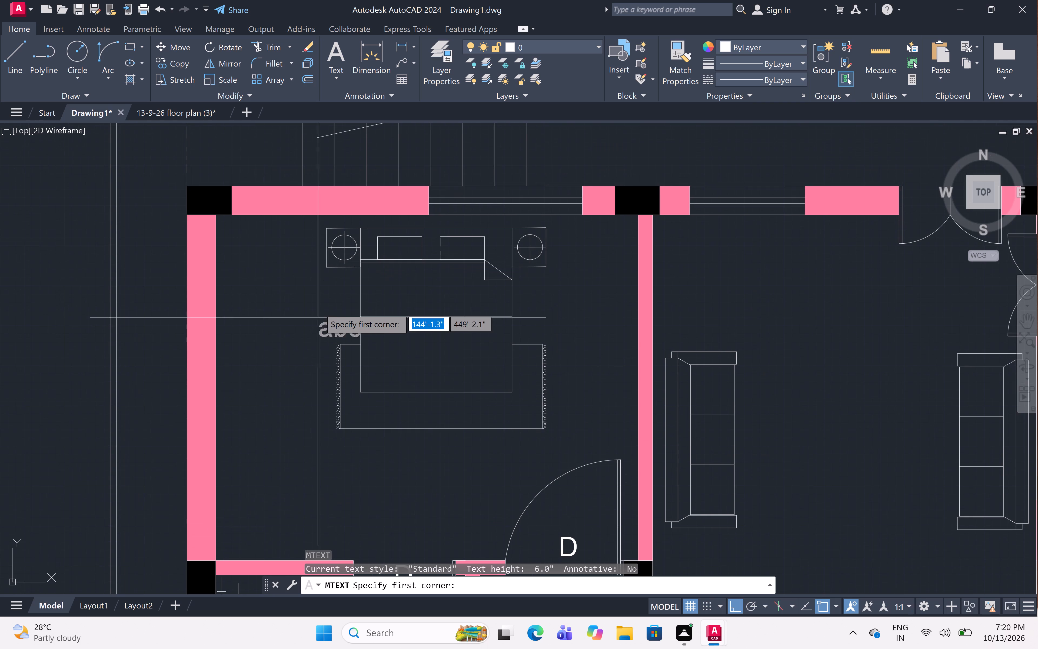
{"action": "scroll", "coordinate": [332, 284], "scroll_direction": "up", "scroll_amount": 1}
{"action": "middle_click_drag", "start_coordinate": [332, 283], "coordinate": [213, 312]}
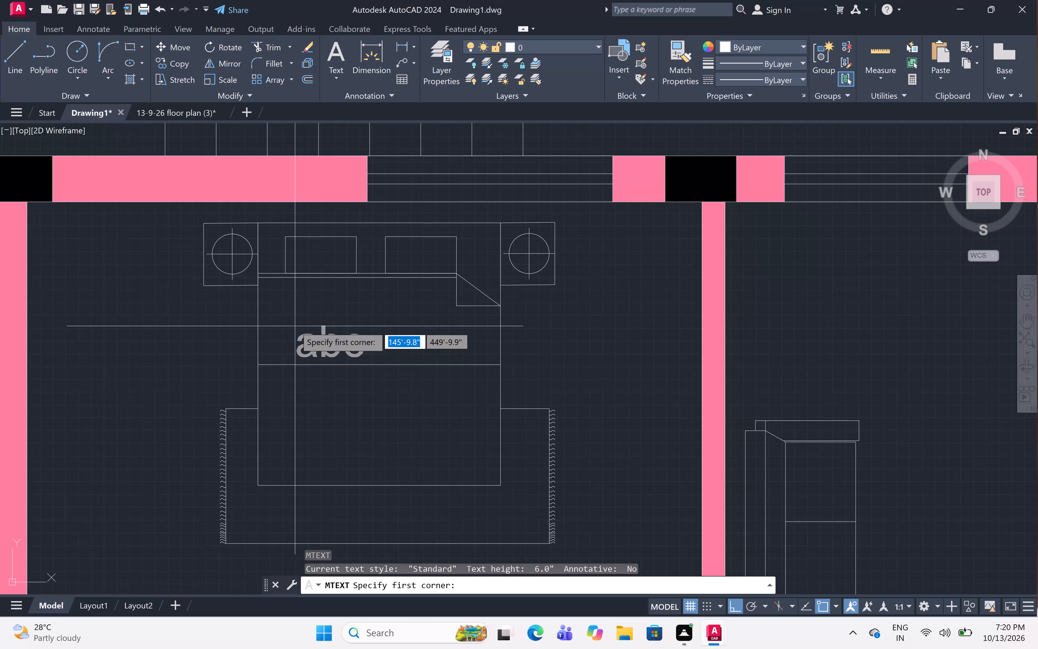
{"action": "left_click", "coordinate": [323, 324]}
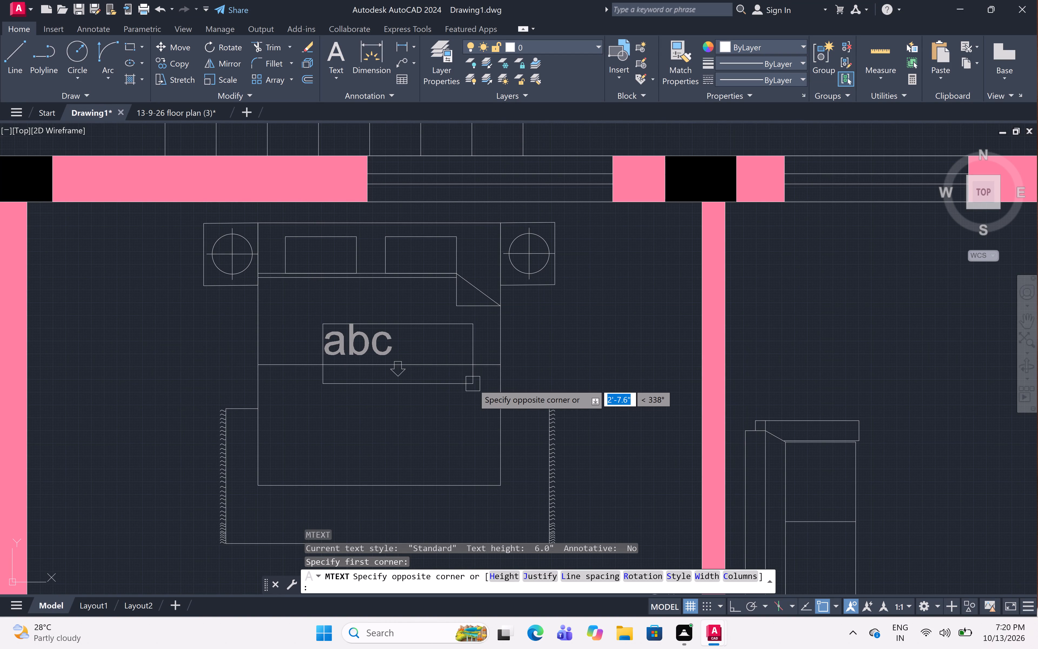
{"action": "left_click", "coordinate": [557, 387]}
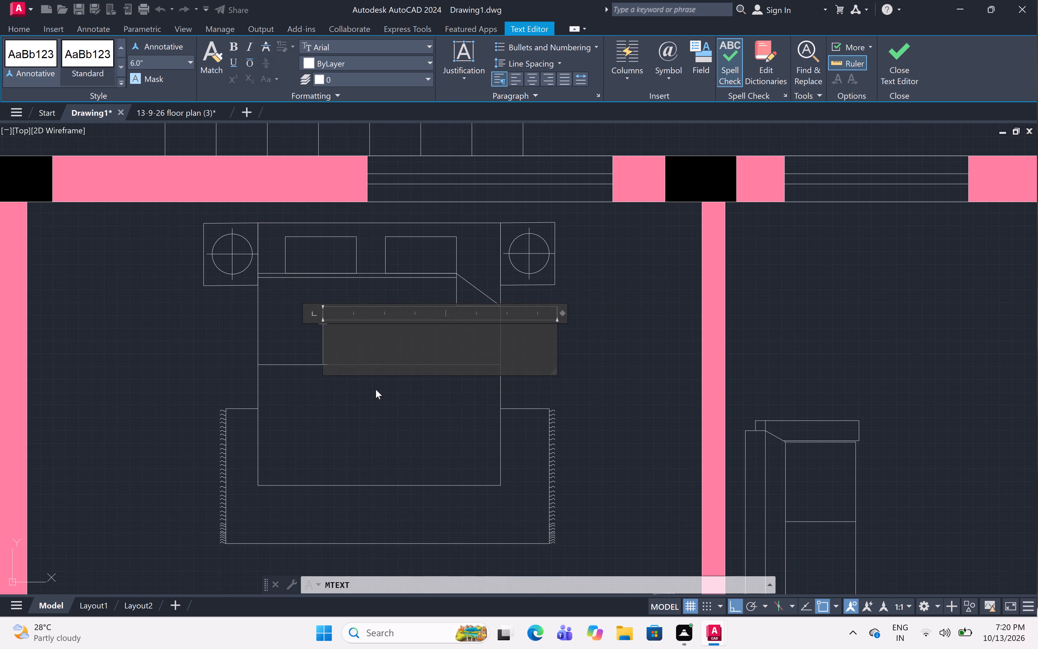
{"action": "key", "text": "space"}
{"action": "key", "text": "space"}
{"action": "key", "text": "space"}
{"action": "key", "text": "space"}
{"action": "type", "text": "b"}
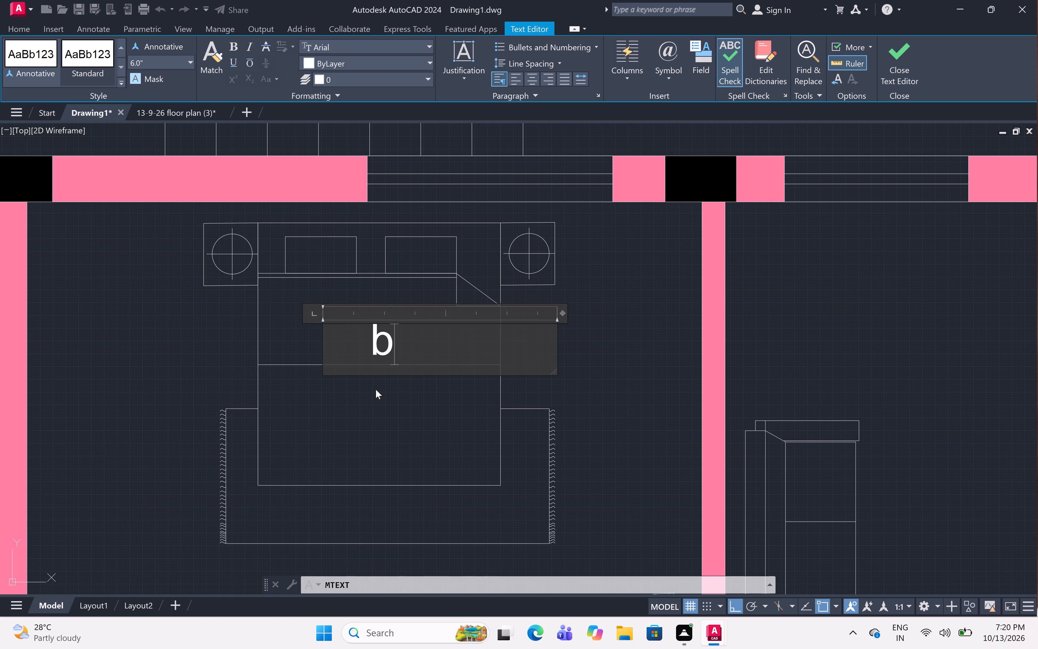
{"action": "key", "text": "BackSpace"}
{"action": "type", "text": "BED"}
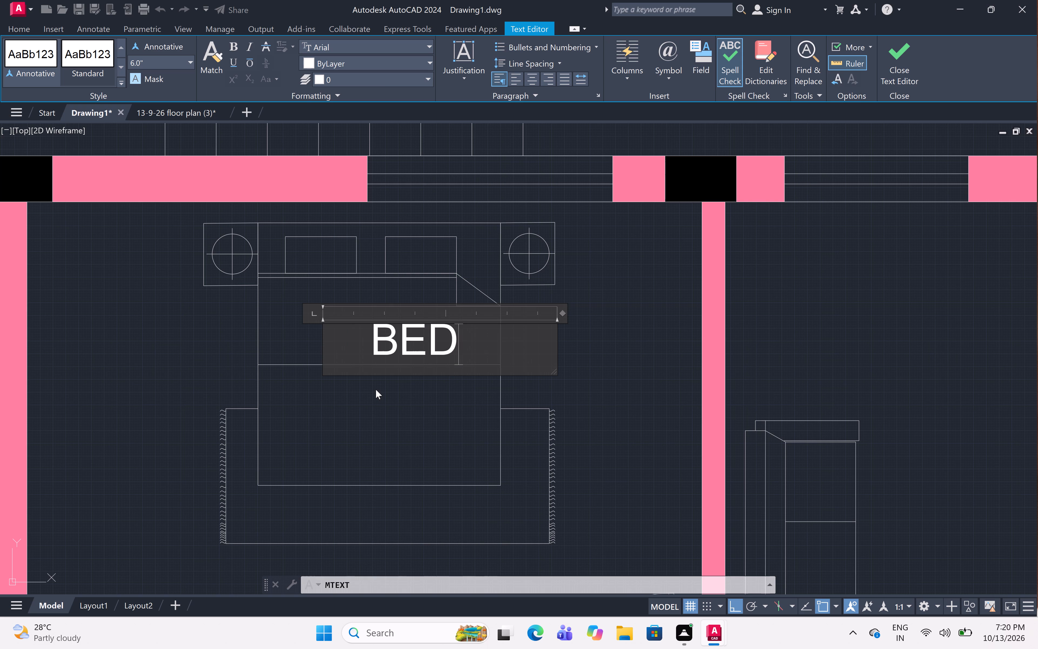
{"action": "key", "text": "BackSpace"}
{"action": "key", "text": "BackSpace"}
{"action": "type", "text": "ed"}
{"action": "key", "text": "Return"}
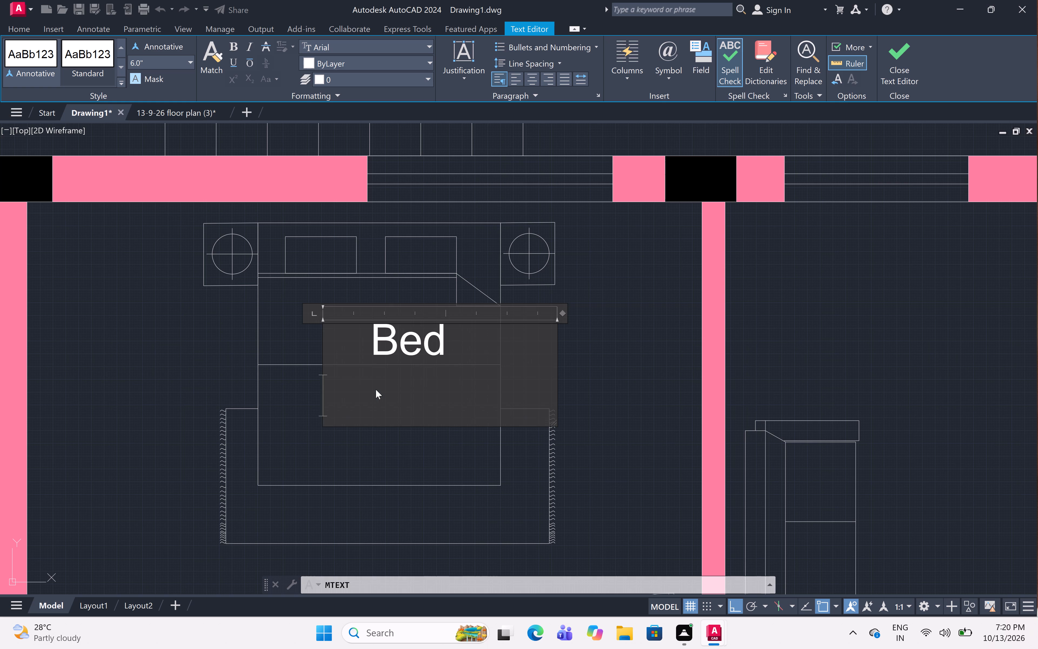
Add the room size 11'0"x9'0" as the second line of the Bed label and finish the text.
{"action": "type", "text": "11"}
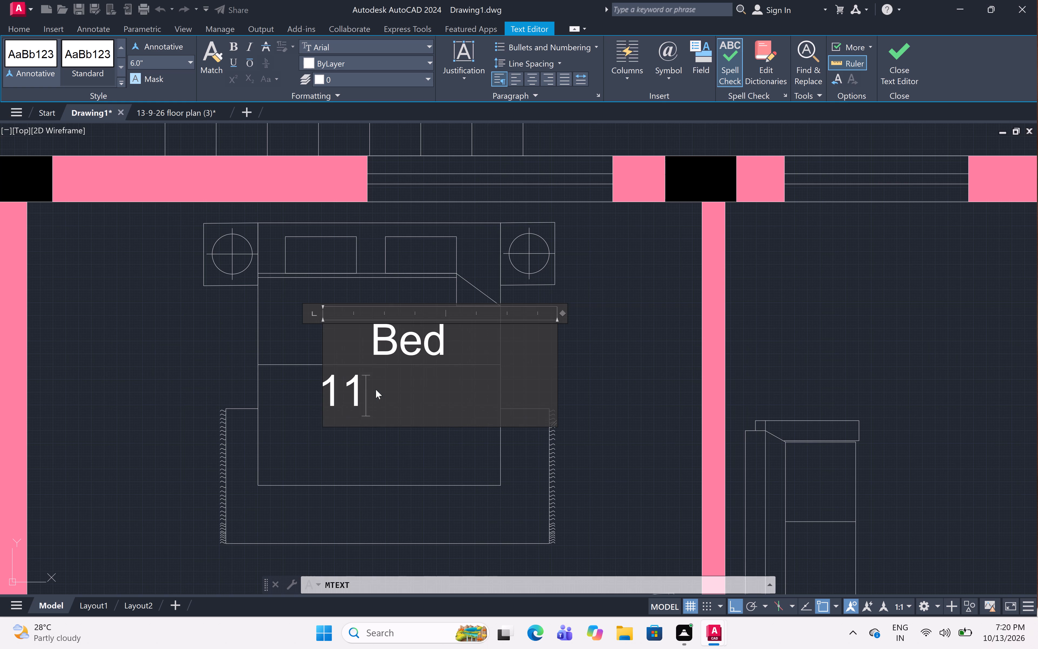
{"action": "type", "text": "'0\""}
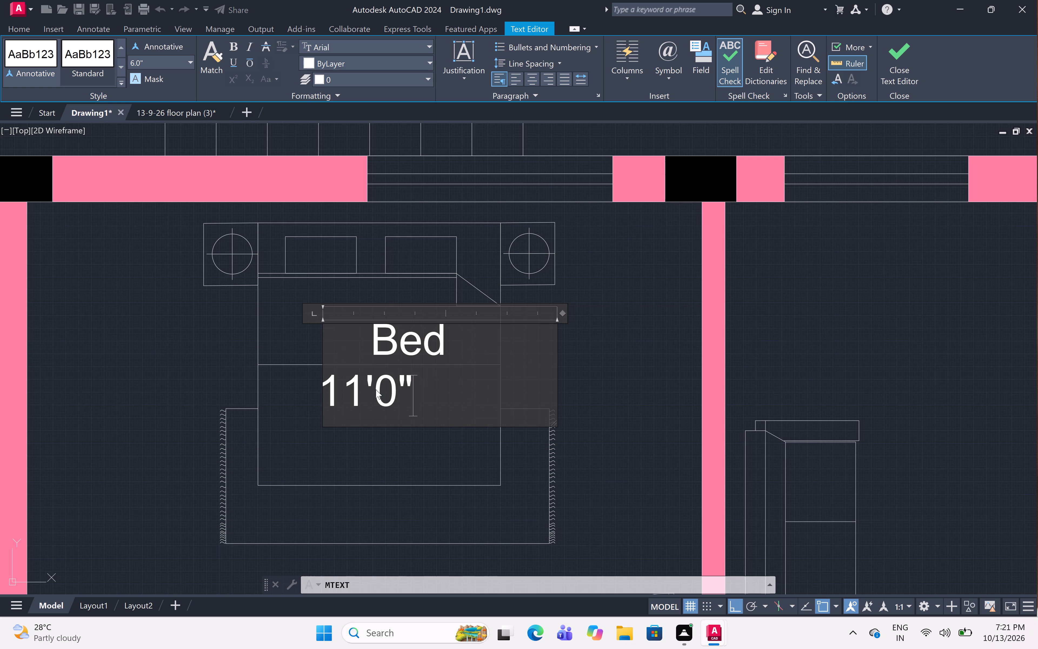
{"action": "key", "text": "x"}
{"action": "type", "text": "9'0"}
{"action": "key", "text": "shift+quotedbl"}
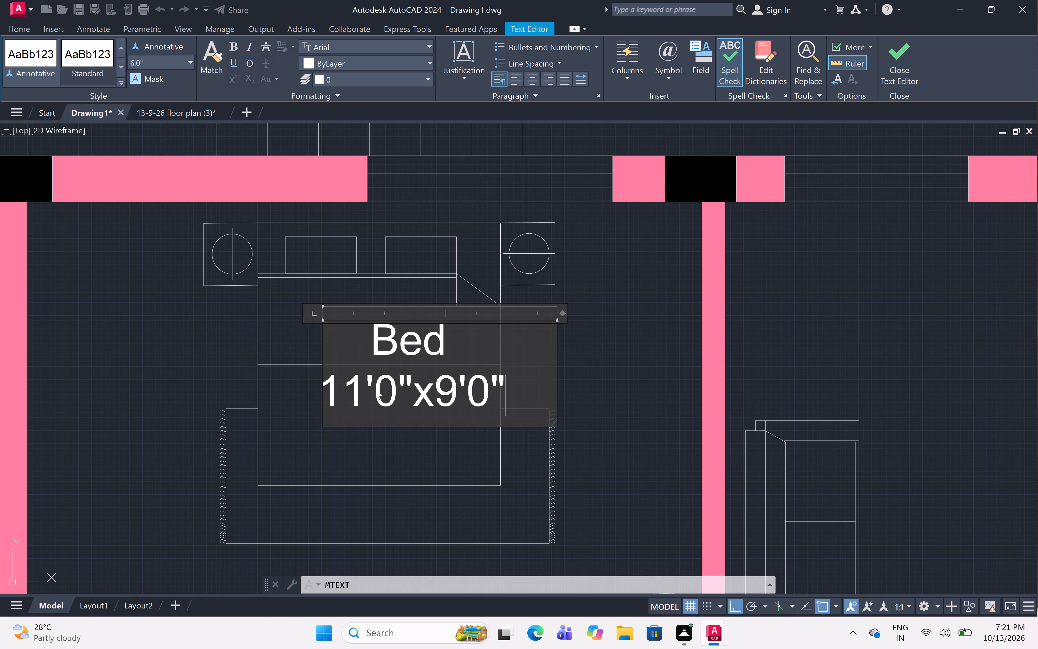
{"action": "left_click", "coordinate": [423, 449]}
Place a multiline text label between the two sofas in the living area, with the indented heading "Hall".
{"action": "scroll", "coordinate": [423, 396], "scroll_direction": "down", "scroll_amount": 3}
{"action": "middle_click_drag", "start_coordinate": [432, 395], "coordinate": [427, 394]}
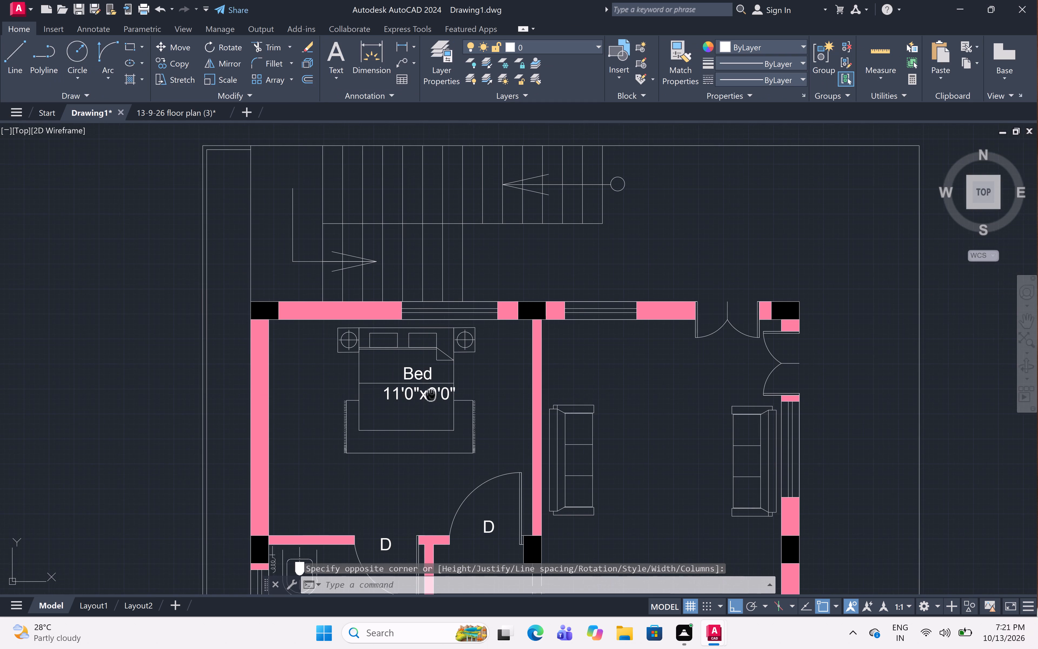
{"action": "middle_click_drag", "start_coordinate": [427, 394], "coordinate": [387, 395]}
{"action": "scroll", "coordinate": [388, 392], "scroll_direction": "down", "scroll_amount": 1}
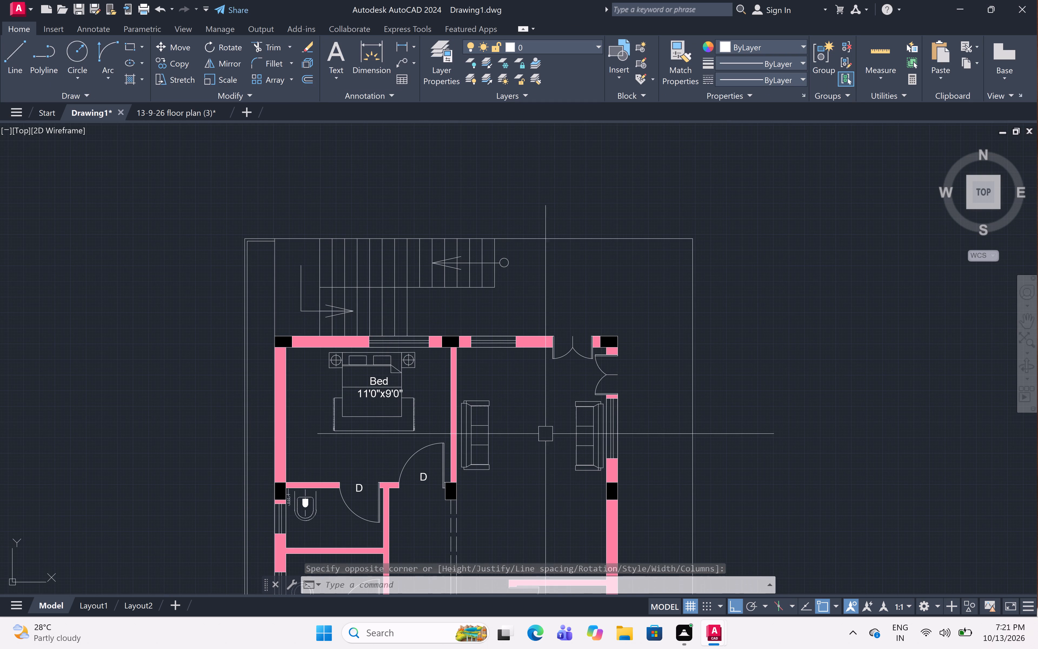
{"action": "middle_click_drag", "start_coordinate": [571, 475], "coordinate": [539, 393]}
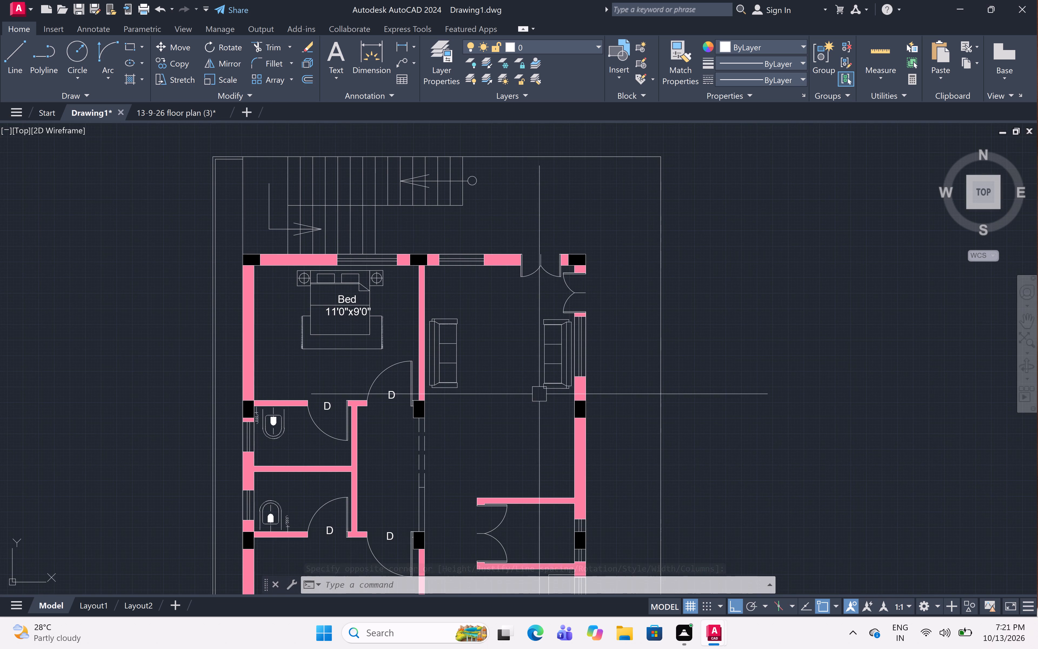
{"action": "scroll", "coordinate": [520, 384], "scroll_direction": "up", "scroll_amount": 2}
{"action": "middle_click_drag", "start_coordinate": [518, 383], "coordinate": [538, 332]}
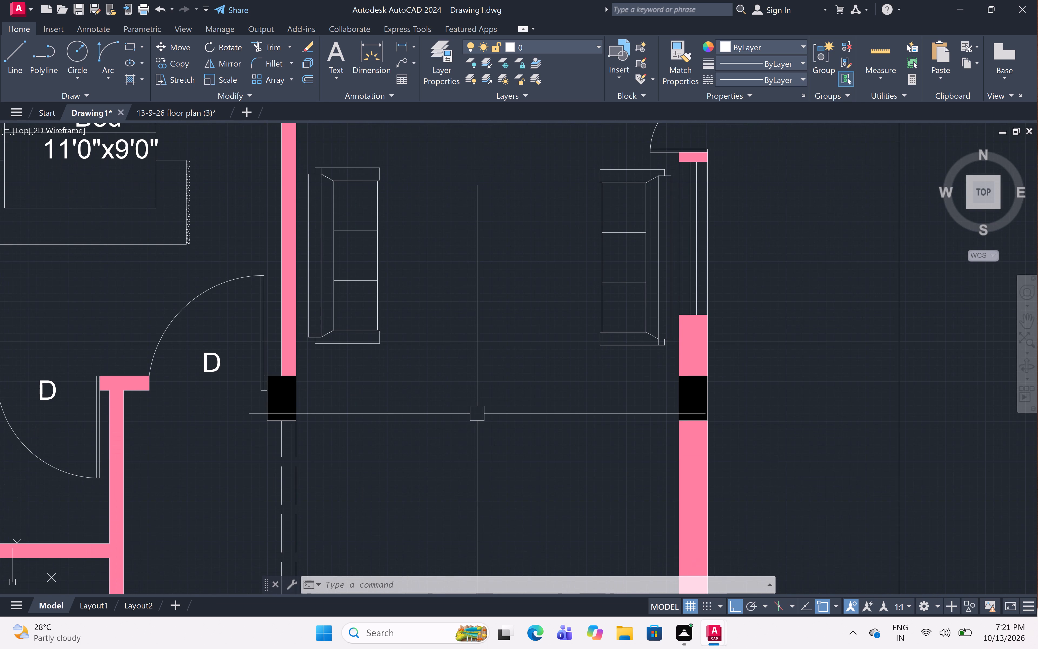
{"action": "type", "text": "mt"}
{"action": "key", "text": "space"}
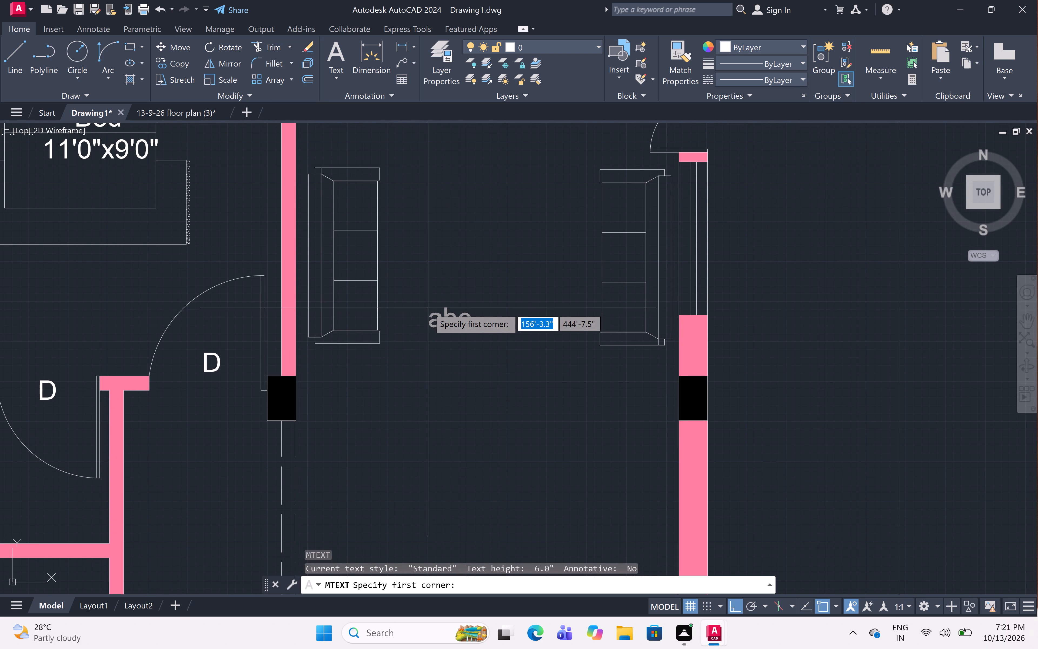
{"action": "left_click", "coordinate": [420, 306]}
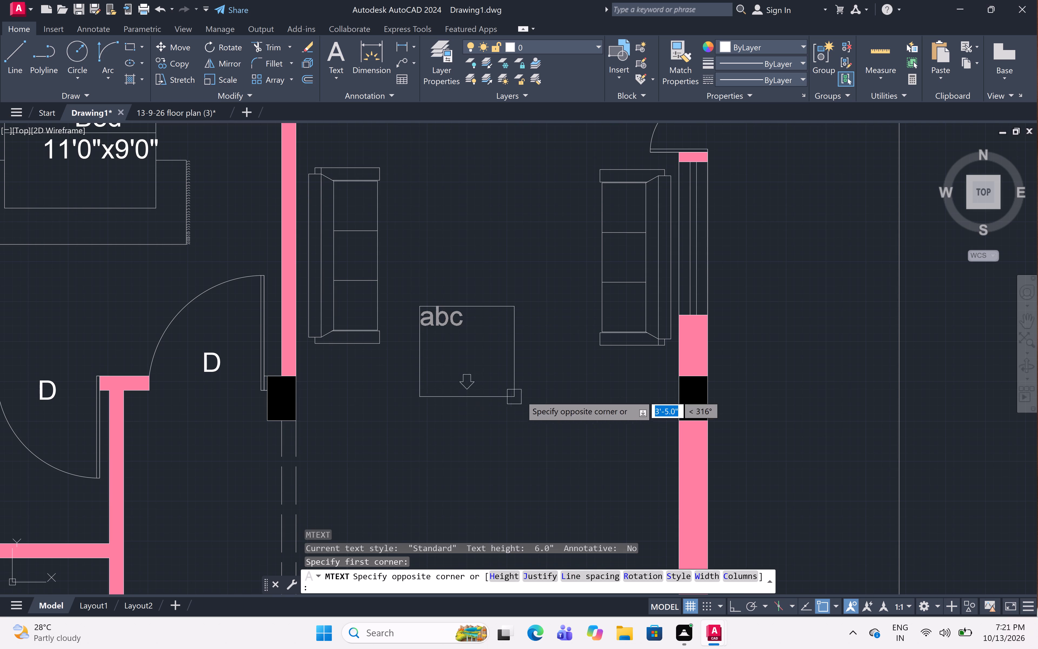
{"action": "left_click", "coordinate": [561, 370]}
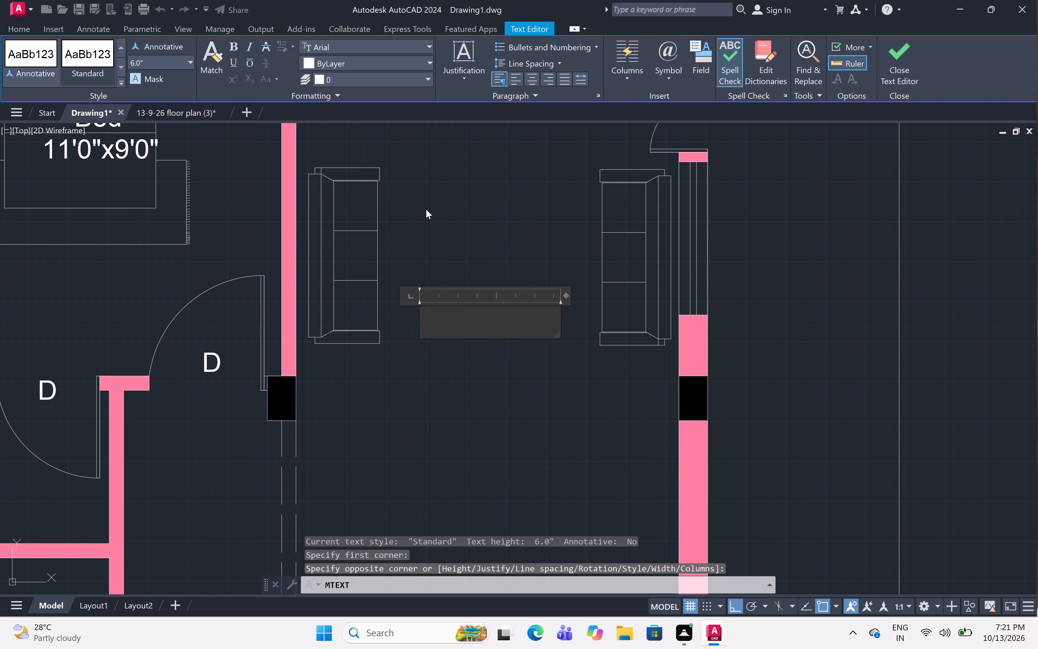
{"action": "key", "text": "space"}
{"action": "key", "text": "space"}
{"action": "key", "text": "space"}
{"action": "key", "text": "space"}
{"action": "type", "text": "ha"}
{"action": "key", "text": "BackSpace"}
{"action": "key", "text": "BackSpace"}
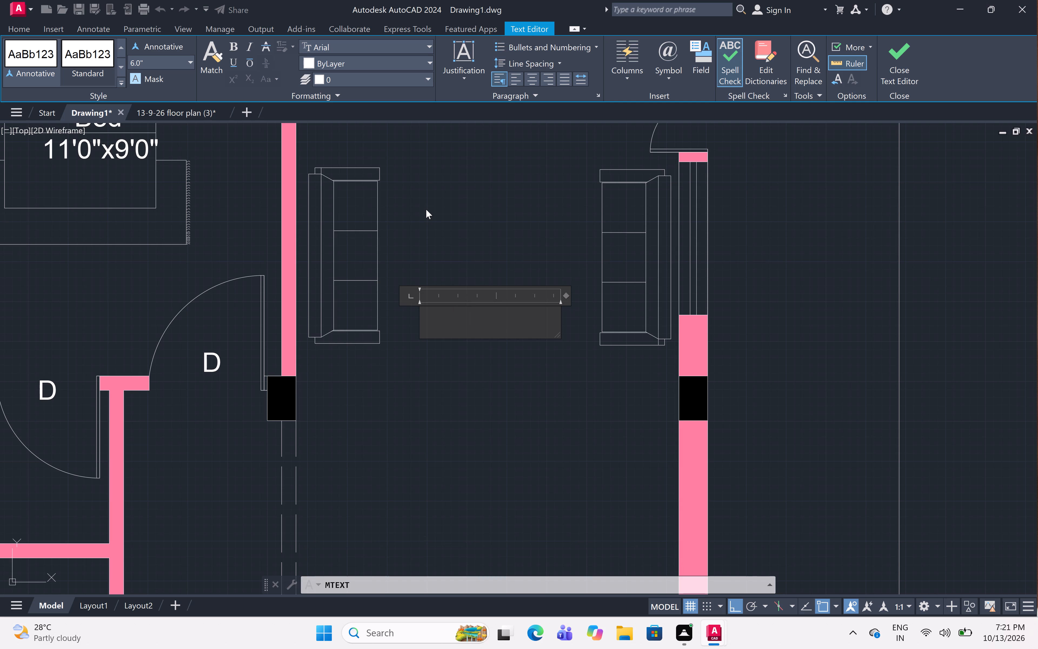
{"action": "type", "text": "all"}
{"action": "key", "text": "Return"}
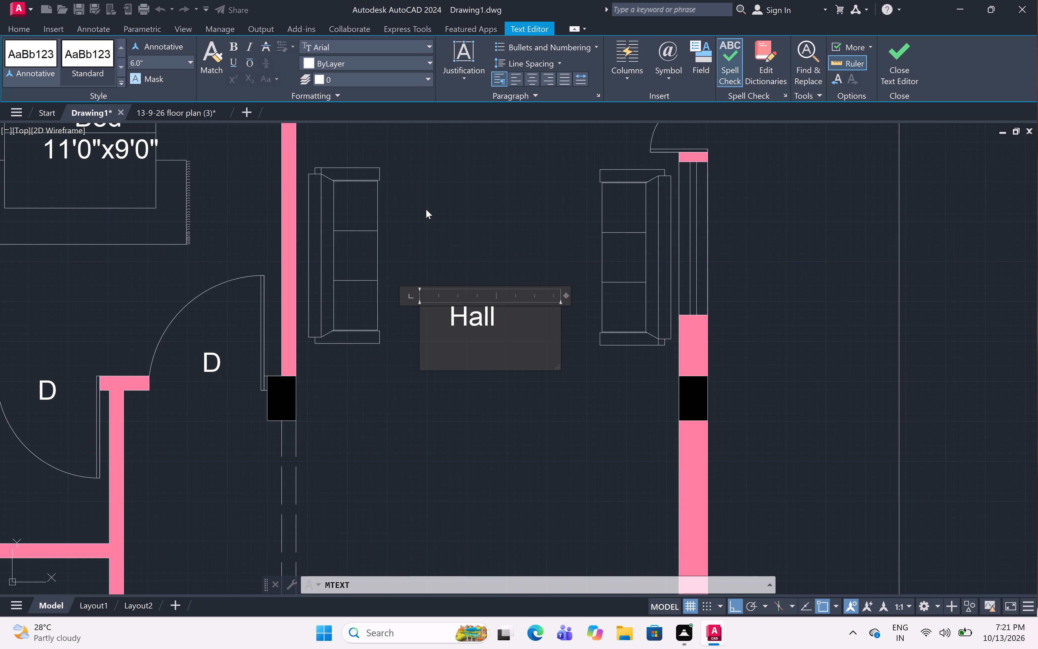
Add the size 10'0"x15'6" as the Hall label's second line, indent its heading one more space, and finish the text.
{"action": "key", "text": "1"}
{"action": "type", "text": "0'0"}
{"action": "key", "text": "shift+quotedbl"}
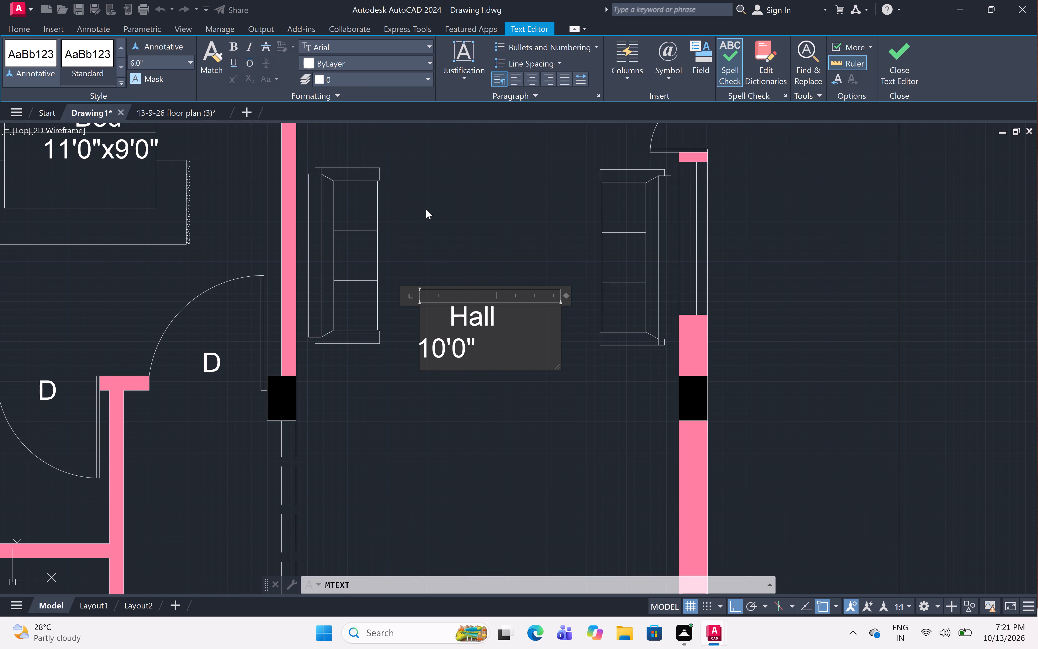
{"action": "type", "text": "x15'"}
{"action": "key", "text": "6"}
{"action": "key", "text": "shift+quotedbl"}
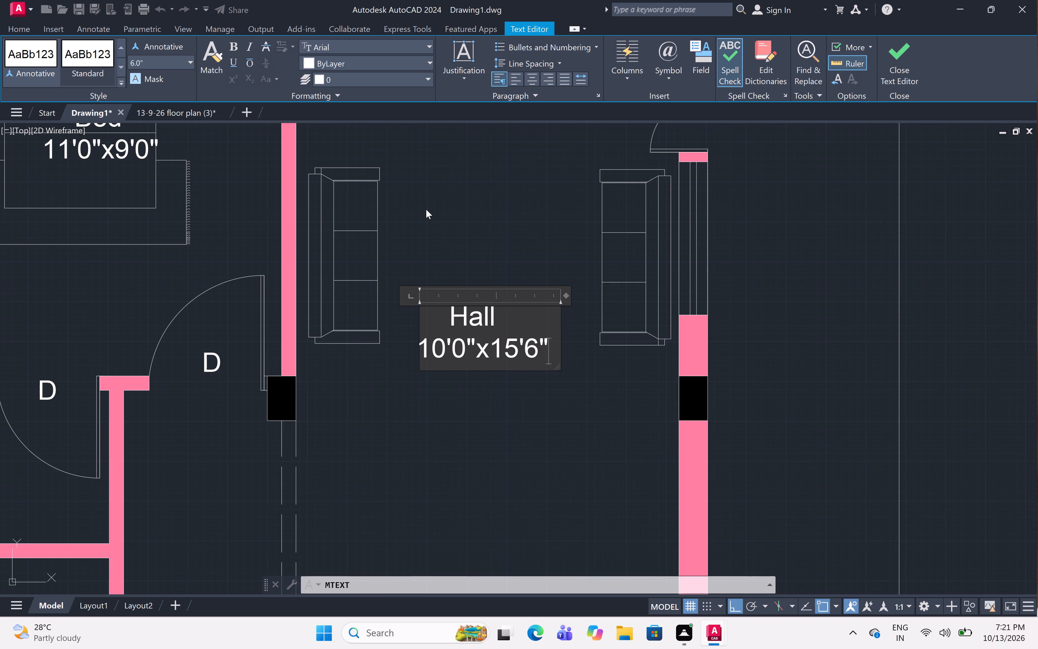
{"action": "left_click", "coordinate": [445, 318]}
{"action": "key", "text": "space"}
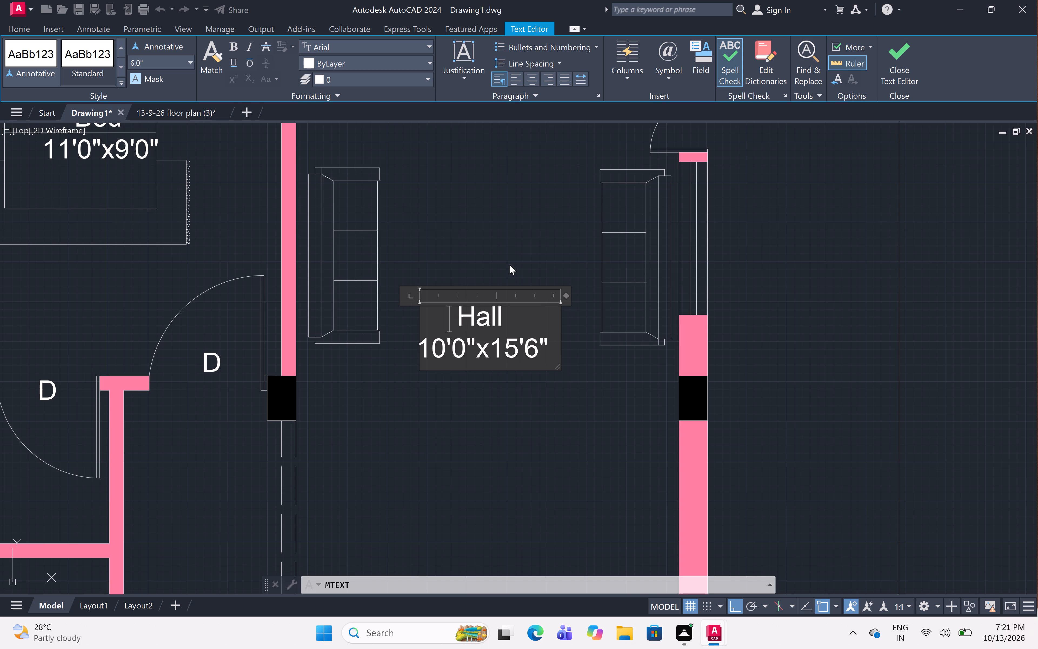
{"action": "left_click", "coordinate": [478, 240]}
Place a multiline text label below the WC in the upper toilet, with the indented heading "Toilet".
{"action": "scroll", "coordinate": [450, 233], "scroll_direction": "down", "scroll_amount": 9}
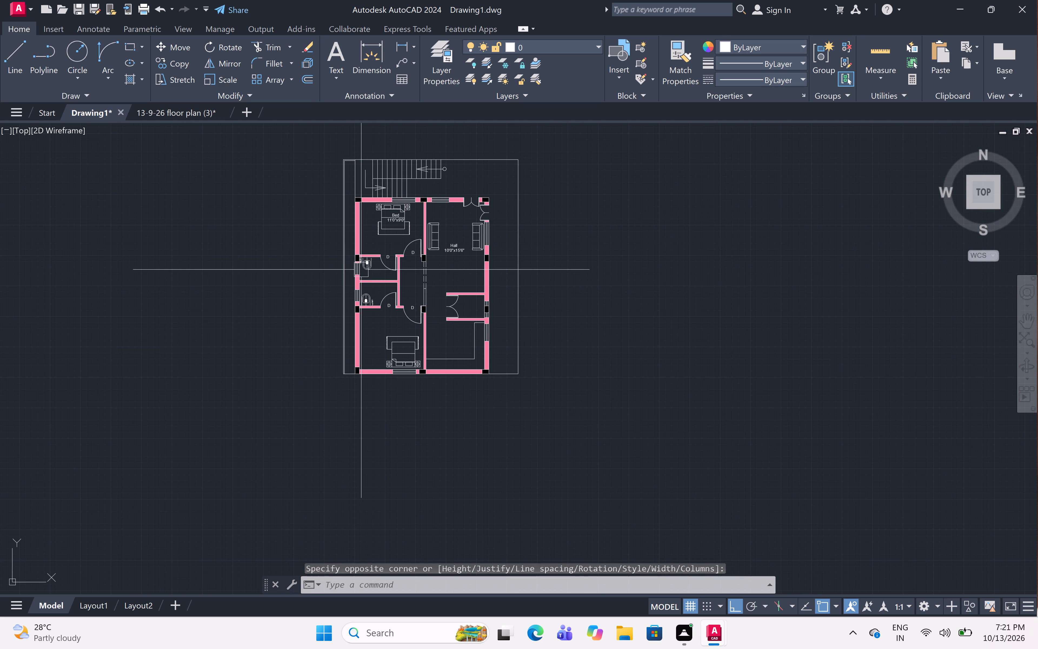
{"action": "scroll", "coordinate": [369, 264], "scroll_direction": "up", "scroll_amount": 5}
{"action": "scroll", "coordinate": [381, 284], "scroll_direction": "up", "scroll_amount": 3}
{"action": "middle_click_drag", "start_coordinate": [402, 259], "coordinate": [341, 310]}
{"action": "type", "text": "mt"}
{"action": "key", "text": "space"}
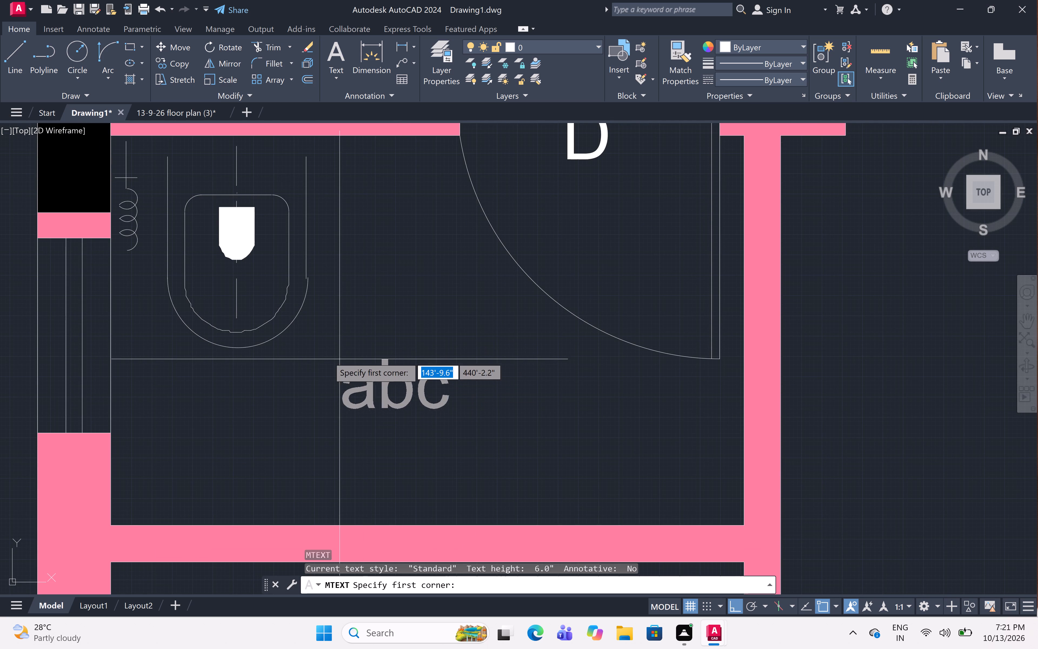
{"action": "left_click", "coordinate": [323, 354]}
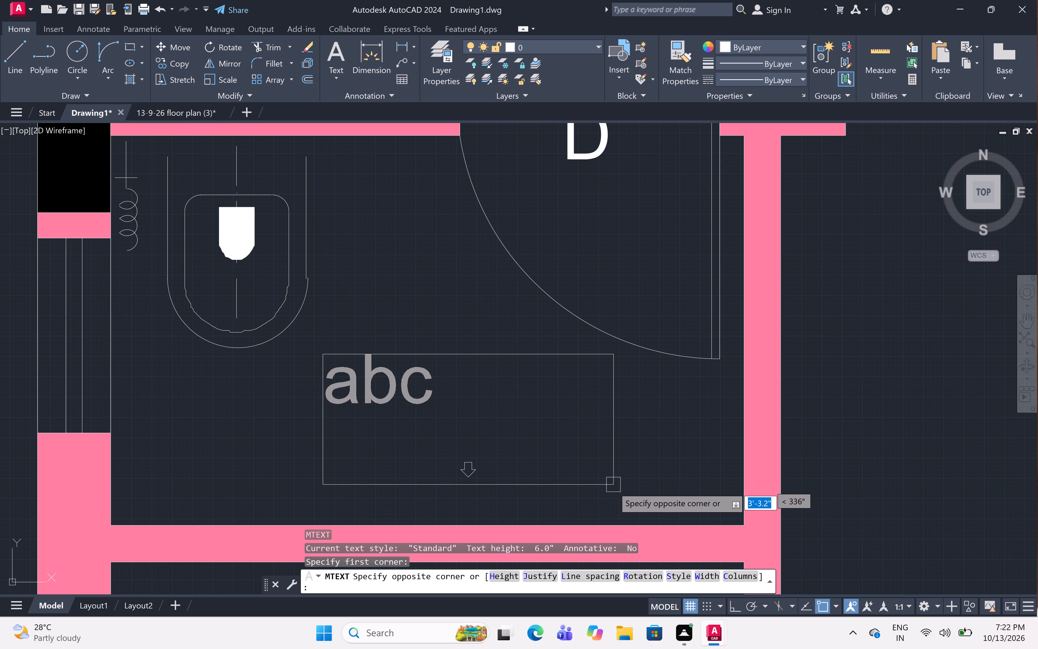
{"action": "left_click", "coordinate": [607, 500]}
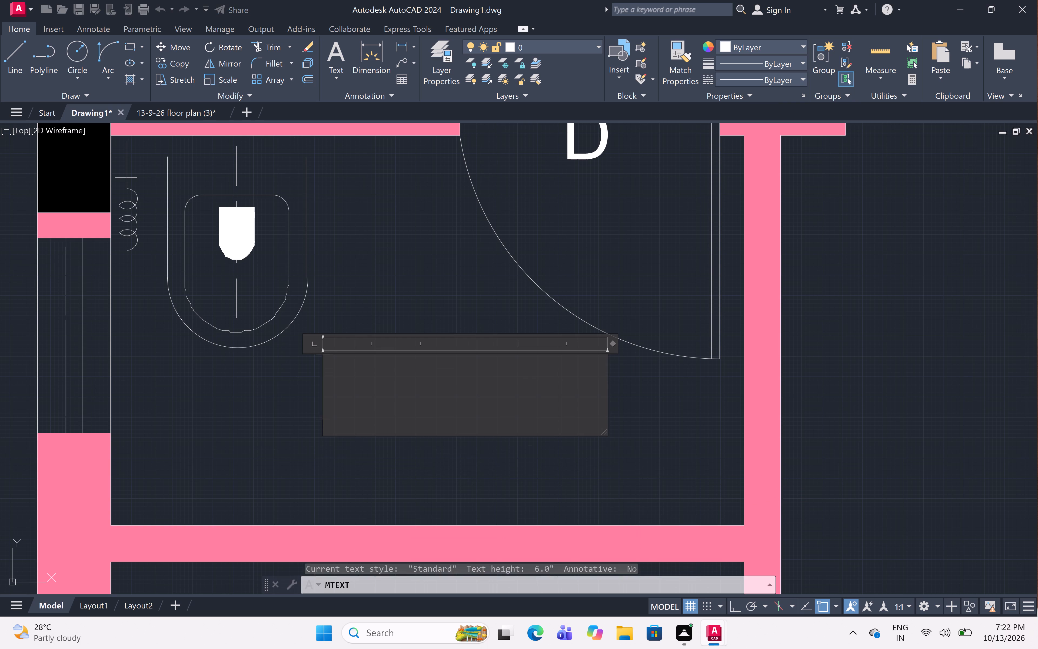
{"action": "key", "text": "space"}
{"action": "key", "text": "space"}
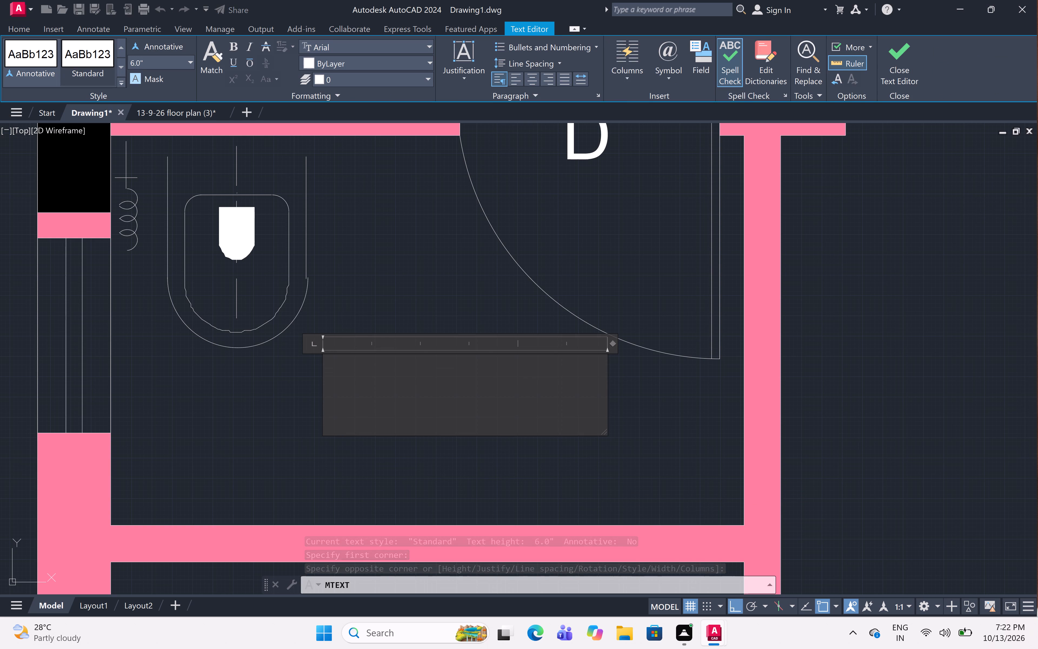
{"action": "key", "text": "shift+t"}
{"action": "type", "text": "oilet"}
{"action": "key", "text": "Return"}
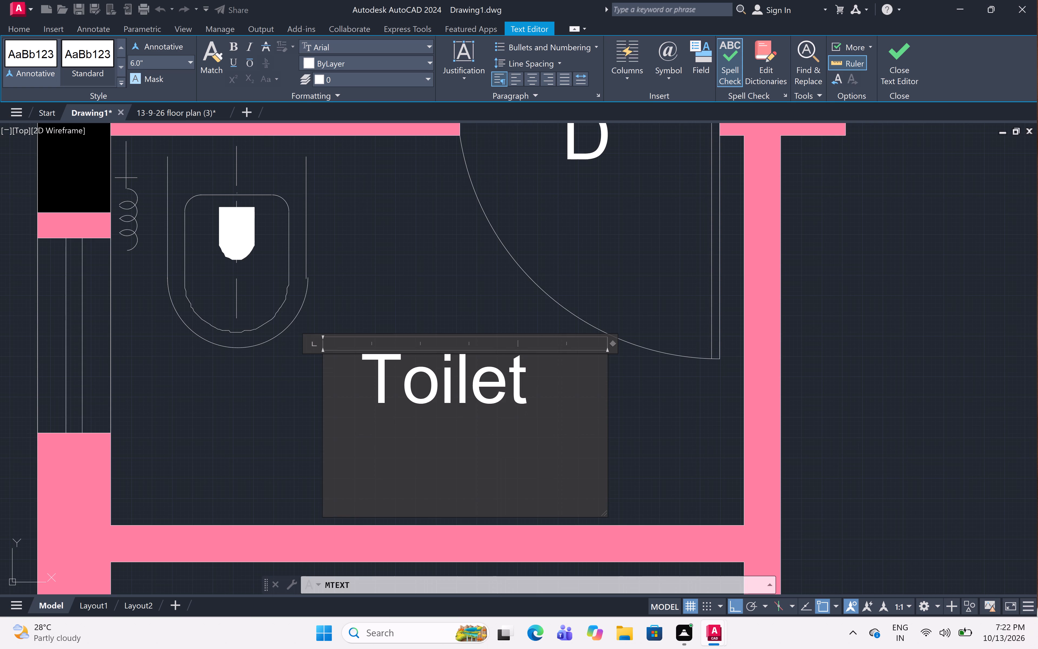
Add the room size 6'6"x4'0" as the second line of the Toilet label and finish the text.
{"action": "type", "text": "6'6"}
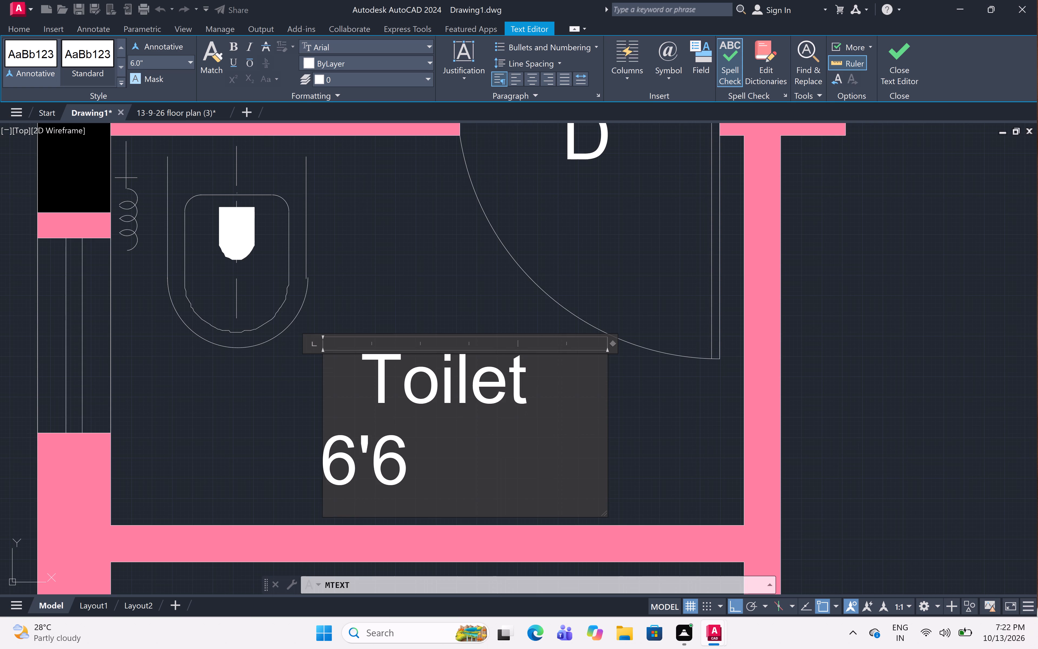
{"action": "key", "text": "shift+quotedbl"}
{"action": "key", "text": "x"}
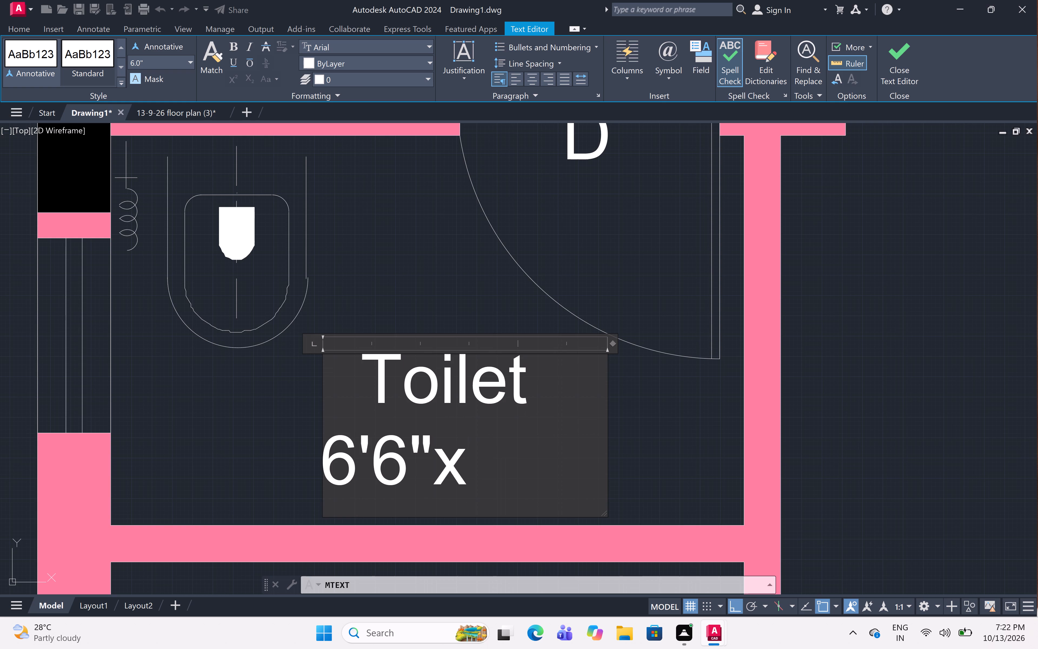
{"action": "type", "text": "4'0"}
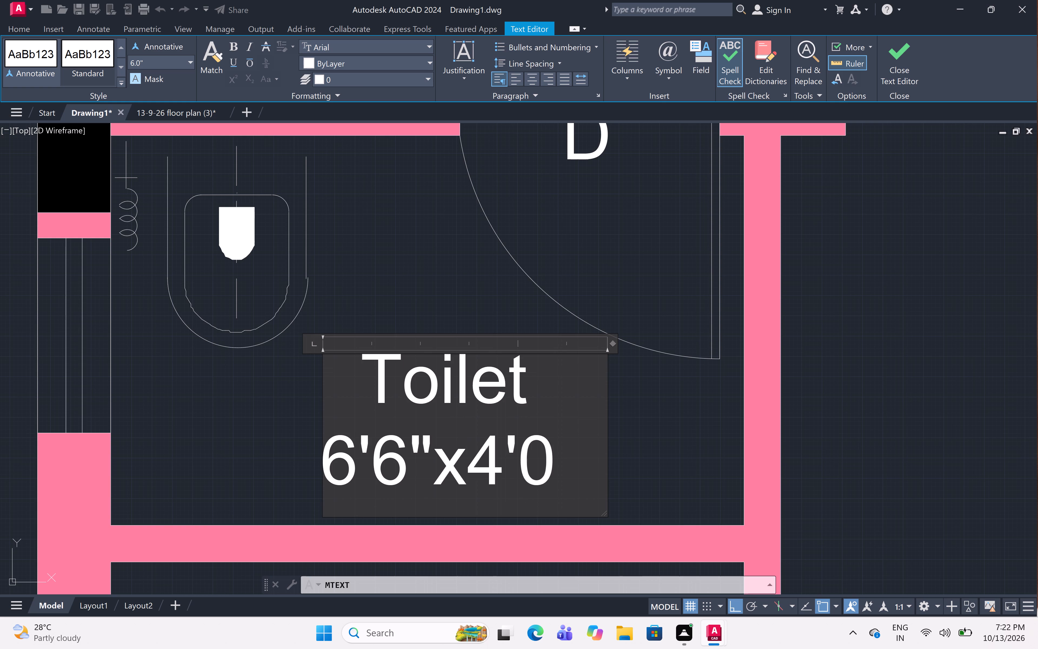
{"action": "key", "text": "shift+quotedbl"}
{"action": "left_click", "coordinate": [549, 375]}
{"action": "key", "text": "BackSpace"}
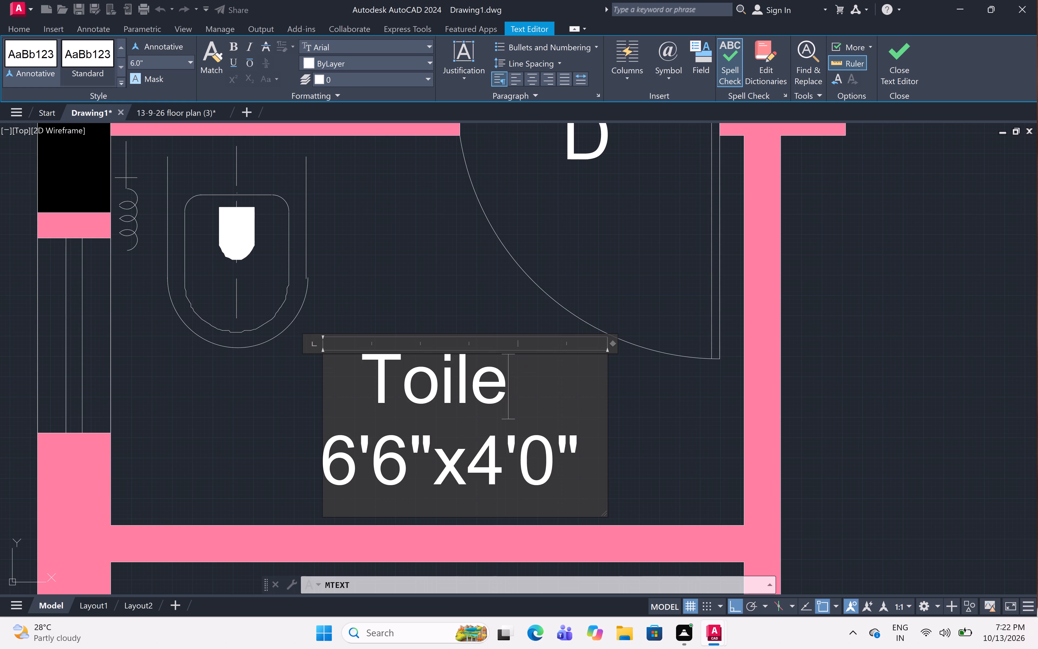
{"action": "key", "text": "t"}
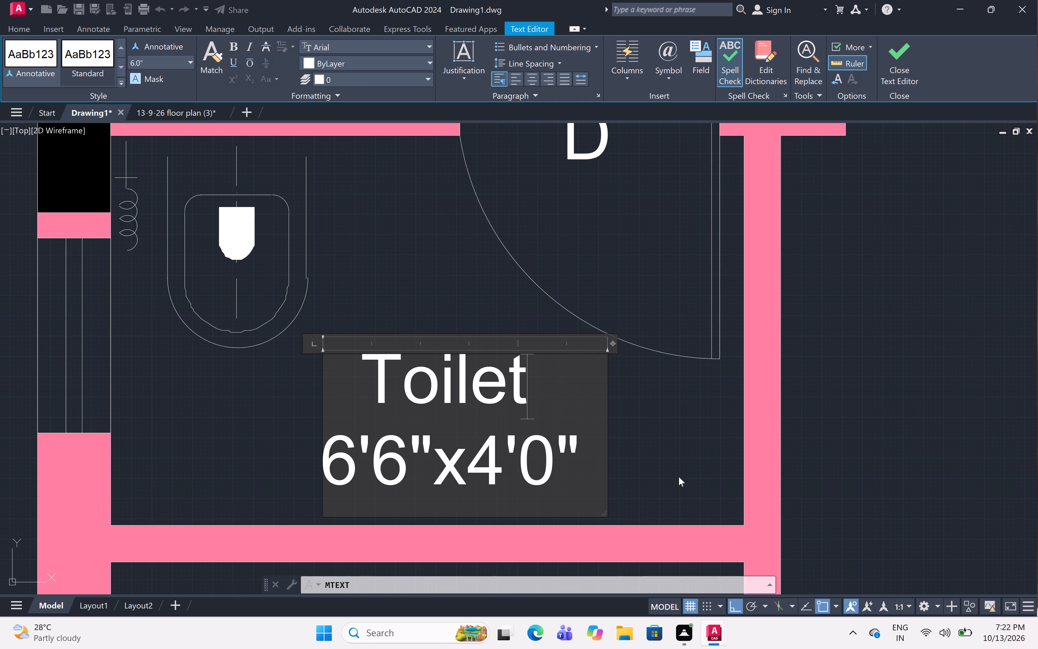
{"action": "left_click", "coordinate": [651, 456]}
Copy the Toilet size label straight down into the lower toilet, above its WC.
{"action": "scroll", "coordinate": [571, 342], "scroll_direction": "down", "scroll_amount": 4}
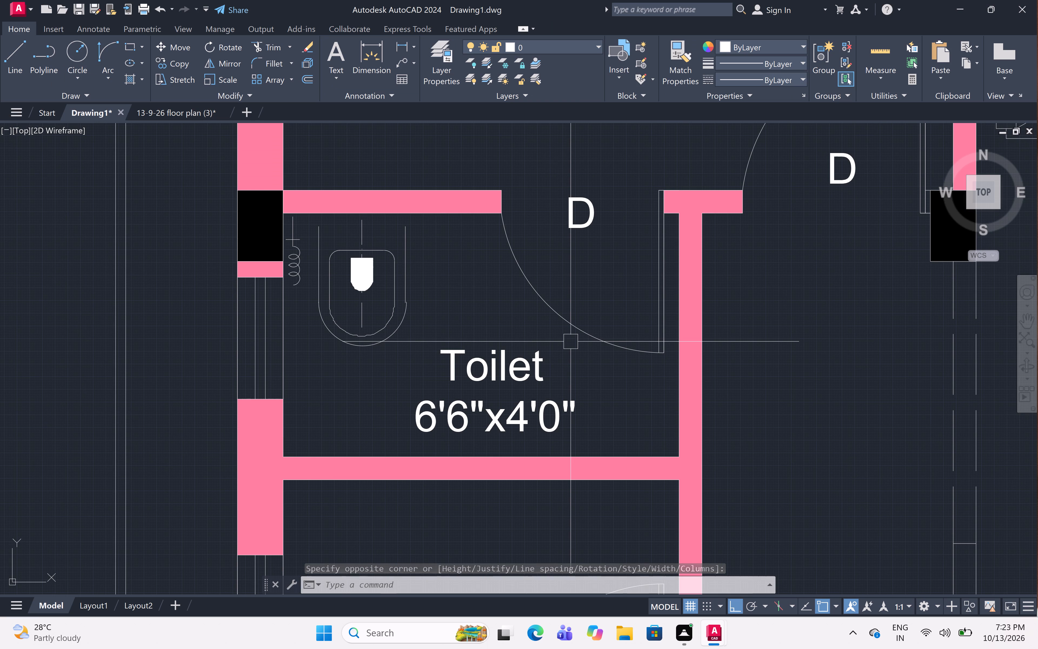
{"action": "scroll", "coordinate": [512, 360], "scroll_direction": "down", "scroll_amount": 2}
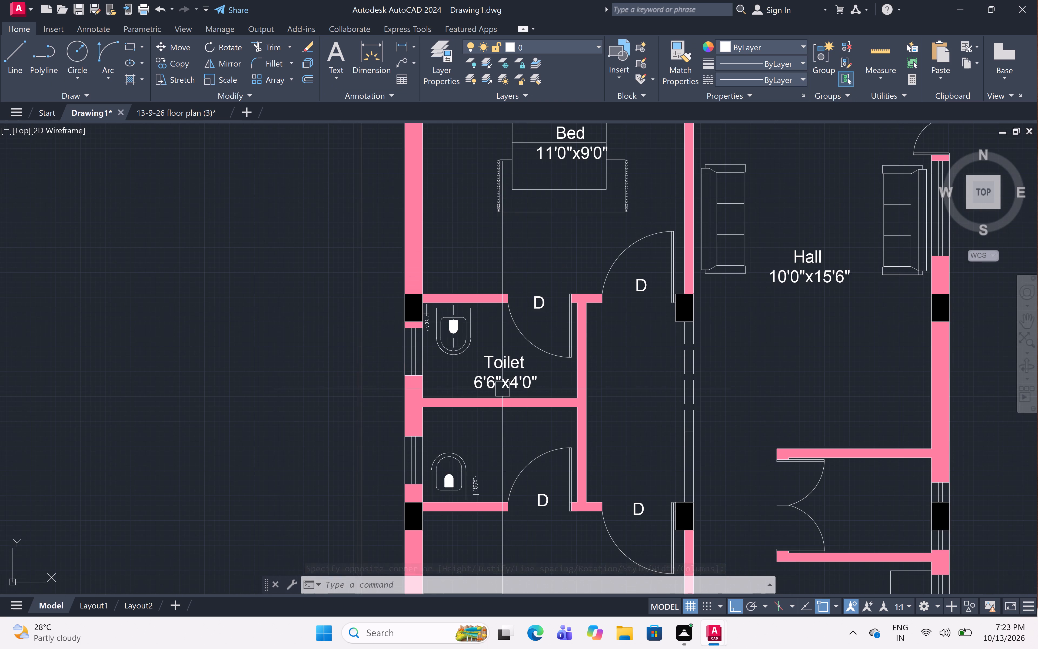
{"action": "scroll", "coordinate": [495, 418], "scroll_direction": "up", "scroll_amount": 2}
{"action": "left_click", "coordinate": [516, 334]}
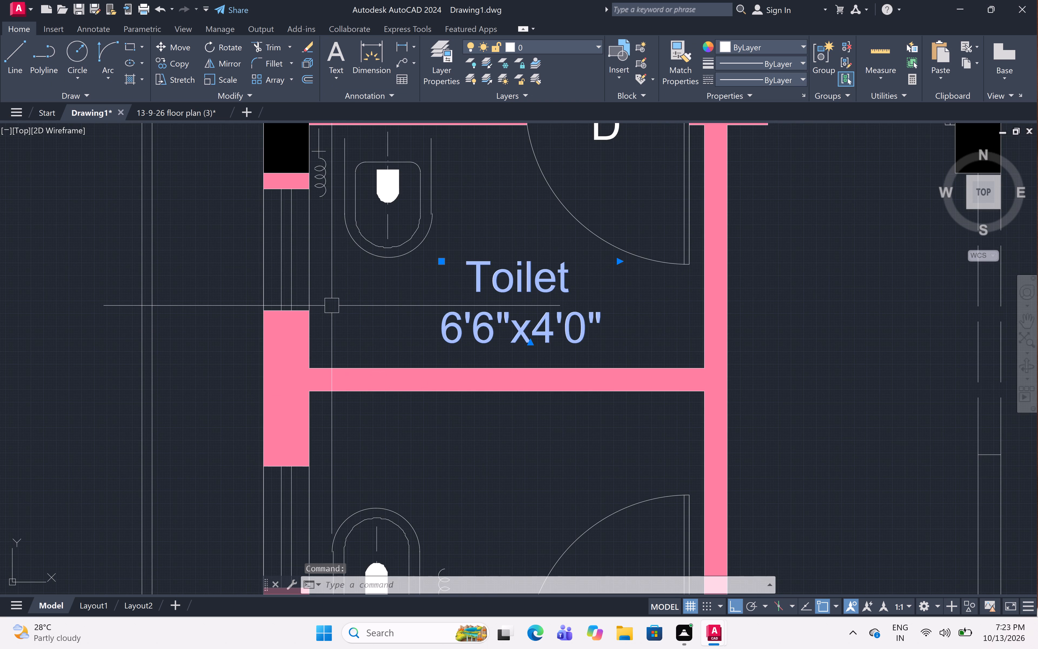
{"action": "type", "text": "co"}
{"action": "key", "text": "space"}
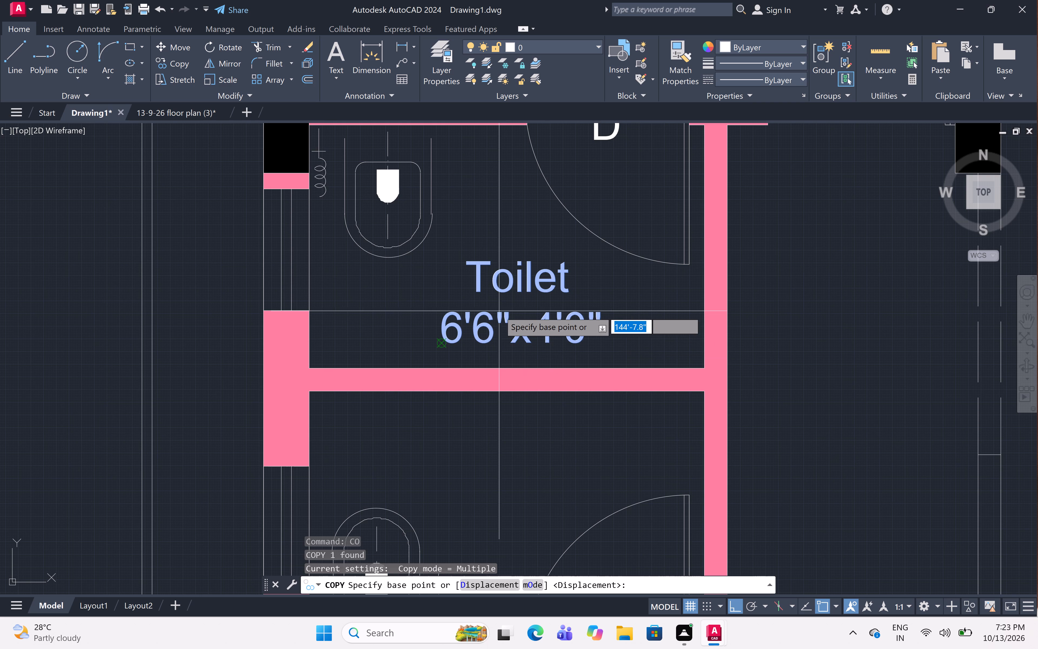
{"action": "left_click", "coordinate": [439, 347]}
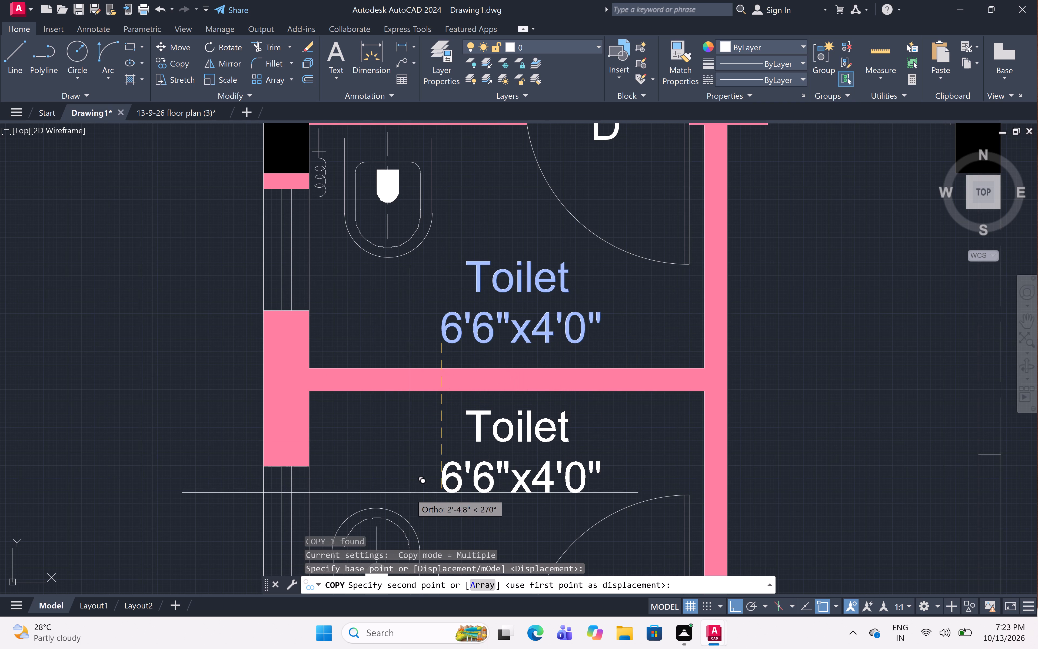
{"action": "left_click", "coordinate": [406, 504]}
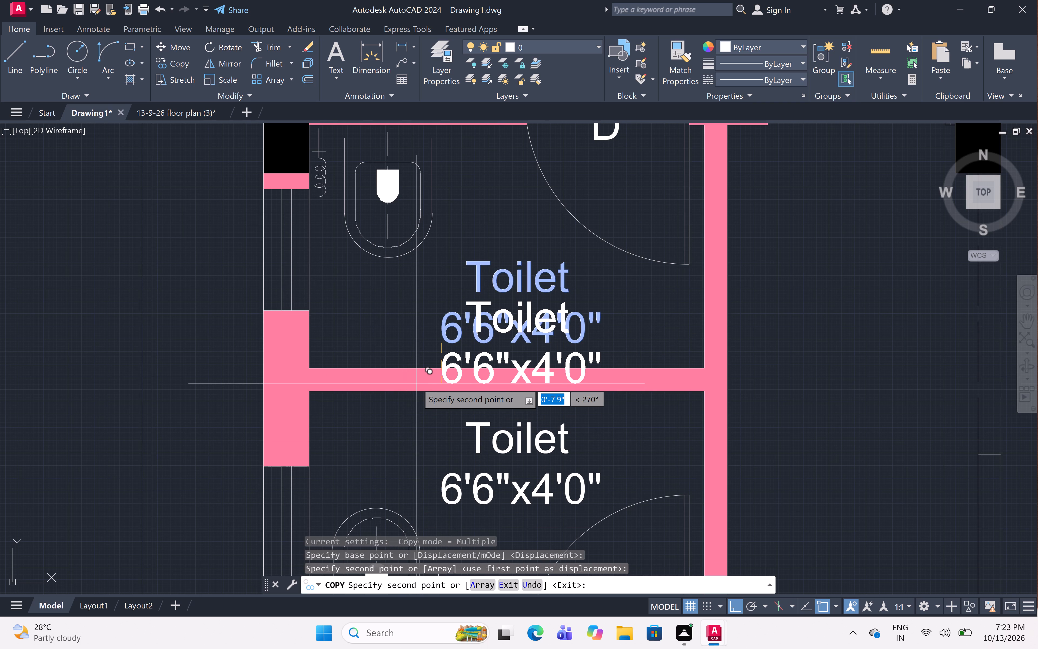
{"action": "key", "text": "Escape"}
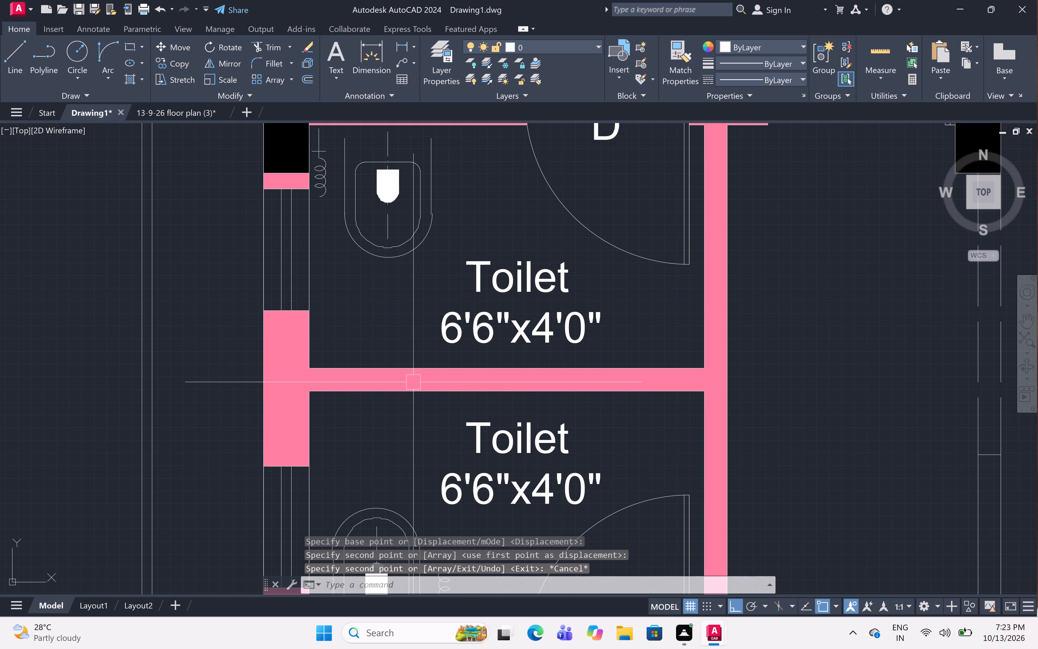
Place a multiline text label reading "PASSAGE" in the corridor between the toilets and the hall.
{"action": "scroll", "coordinate": [407, 381], "scroll_direction": "down", "scroll_amount": 3}
{"action": "middle_click_drag", "start_coordinate": [572, 400], "coordinate": [498, 398]}
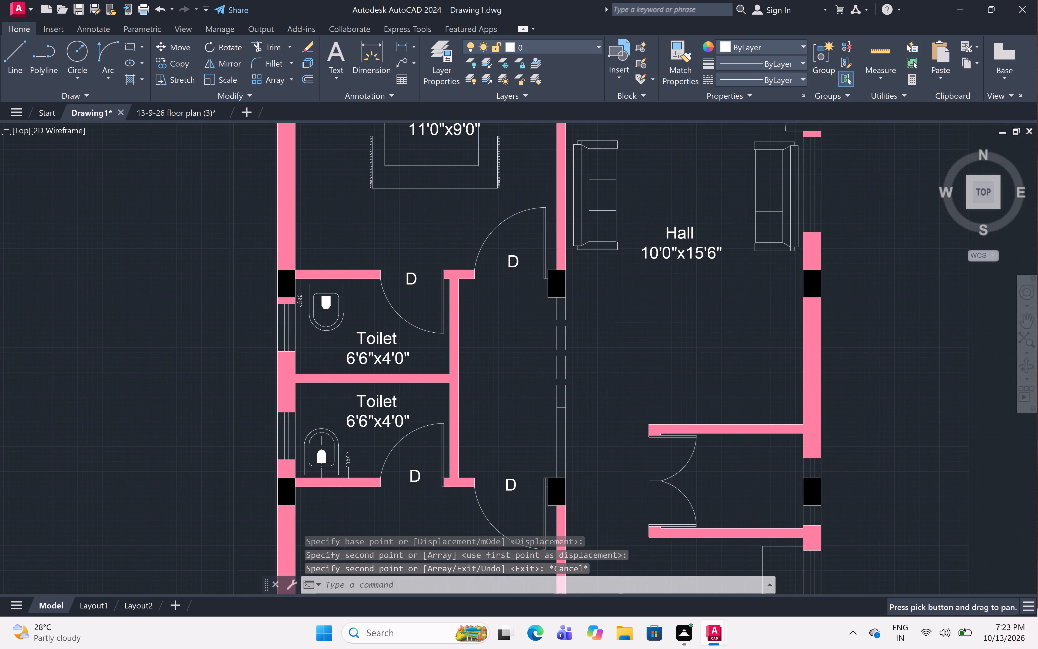
{"action": "scroll", "coordinate": [520, 404], "scroll_direction": "up", "scroll_amount": 2}
{"action": "middle_click_drag", "start_coordinate": [520, 403], "coordinate": [536, 346]}
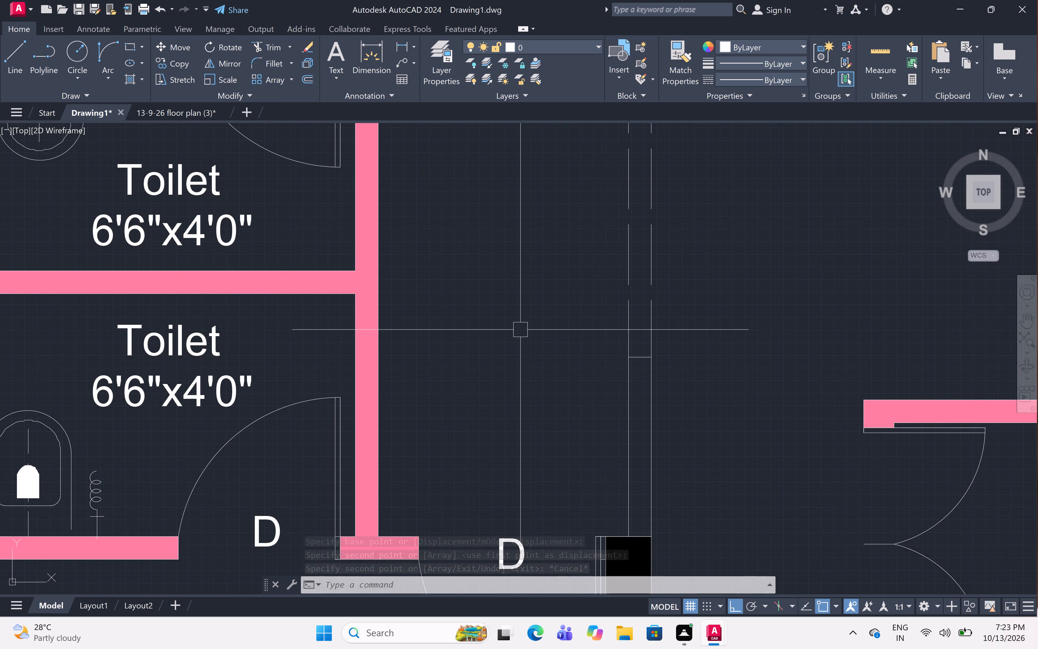
{"action": "type", "text": "mt"}
{"action": "key", "text": "space"}
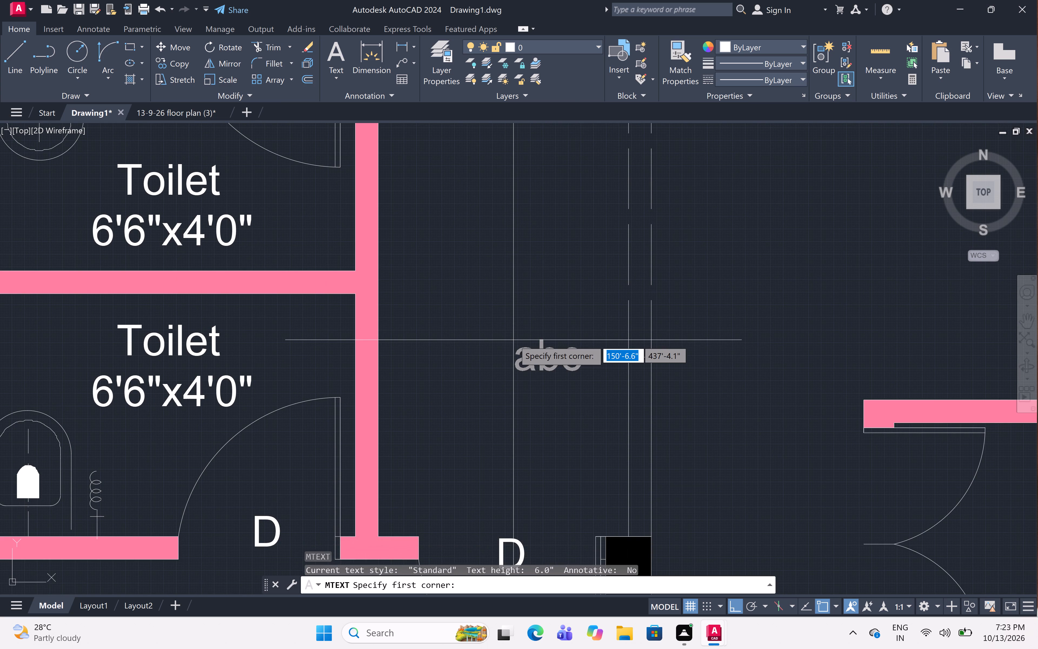
{"action": "left_click", "coordinate": [406, 263]}
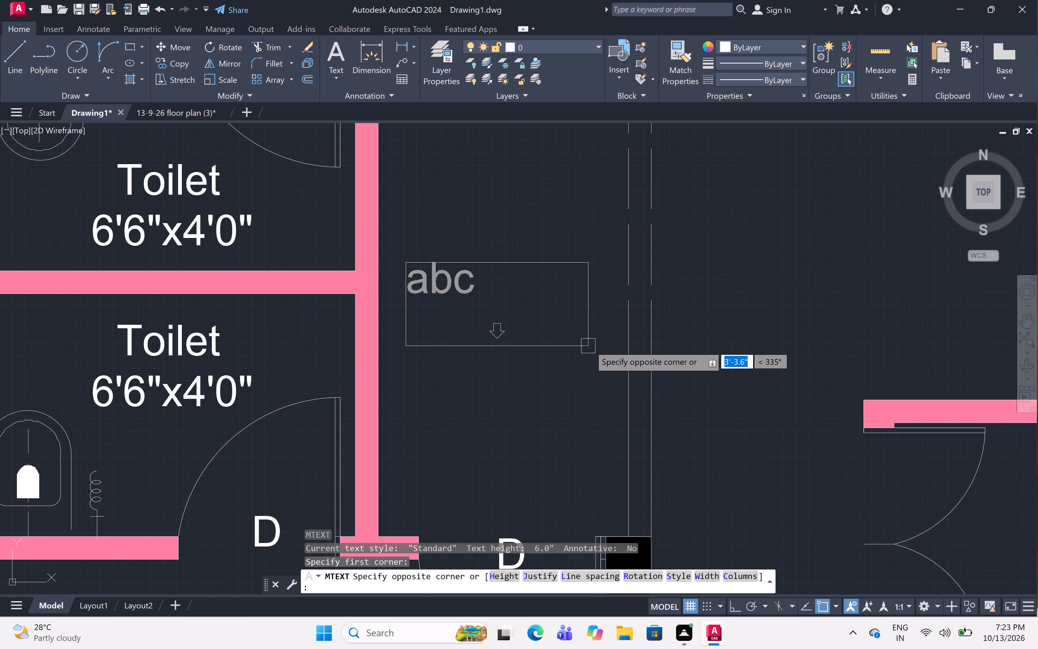
{"action": "left_click", "coordinate": [606, 345]}
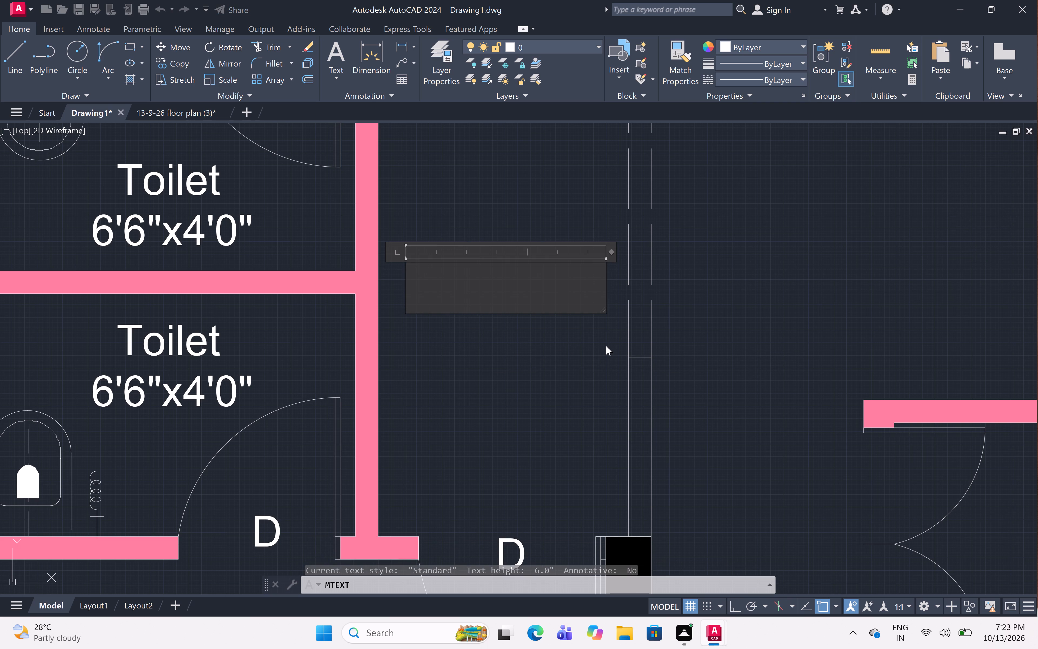
{"action": "type", "text": "PA"}
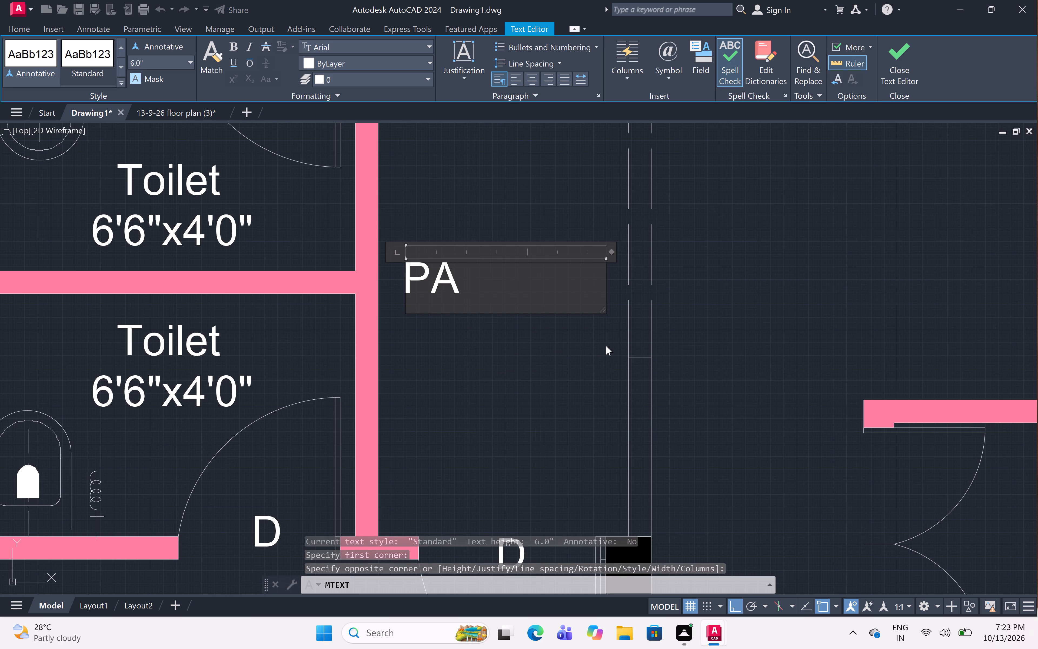
{"action": "type", "text": "SSA"}
{"action": "type", "text": "GE"}
{"action": "left_click", "coordinate": [584, 342]}
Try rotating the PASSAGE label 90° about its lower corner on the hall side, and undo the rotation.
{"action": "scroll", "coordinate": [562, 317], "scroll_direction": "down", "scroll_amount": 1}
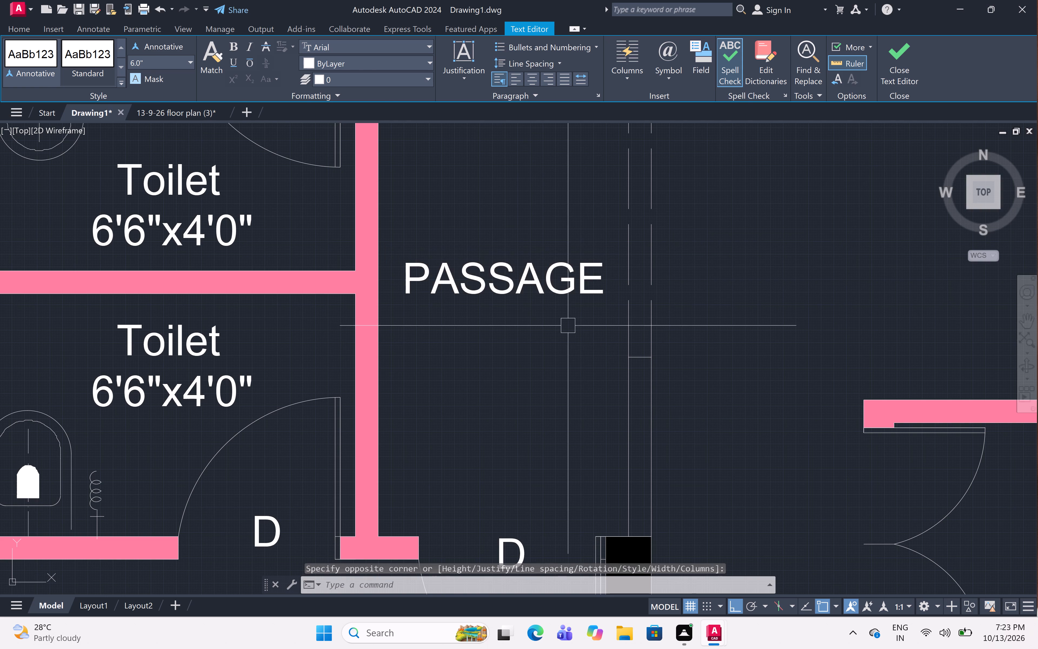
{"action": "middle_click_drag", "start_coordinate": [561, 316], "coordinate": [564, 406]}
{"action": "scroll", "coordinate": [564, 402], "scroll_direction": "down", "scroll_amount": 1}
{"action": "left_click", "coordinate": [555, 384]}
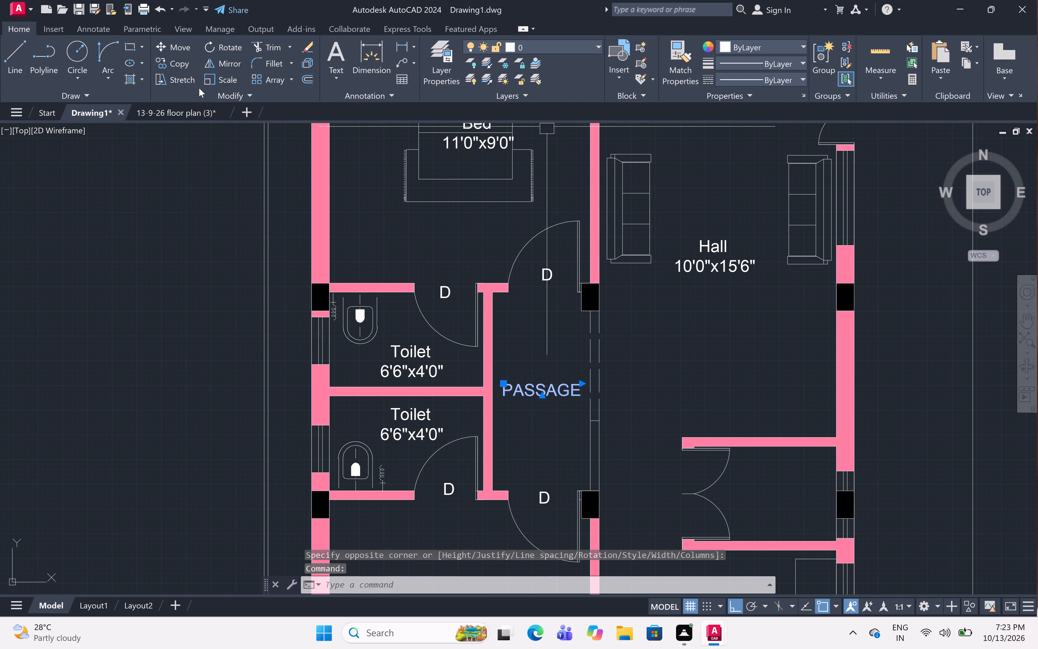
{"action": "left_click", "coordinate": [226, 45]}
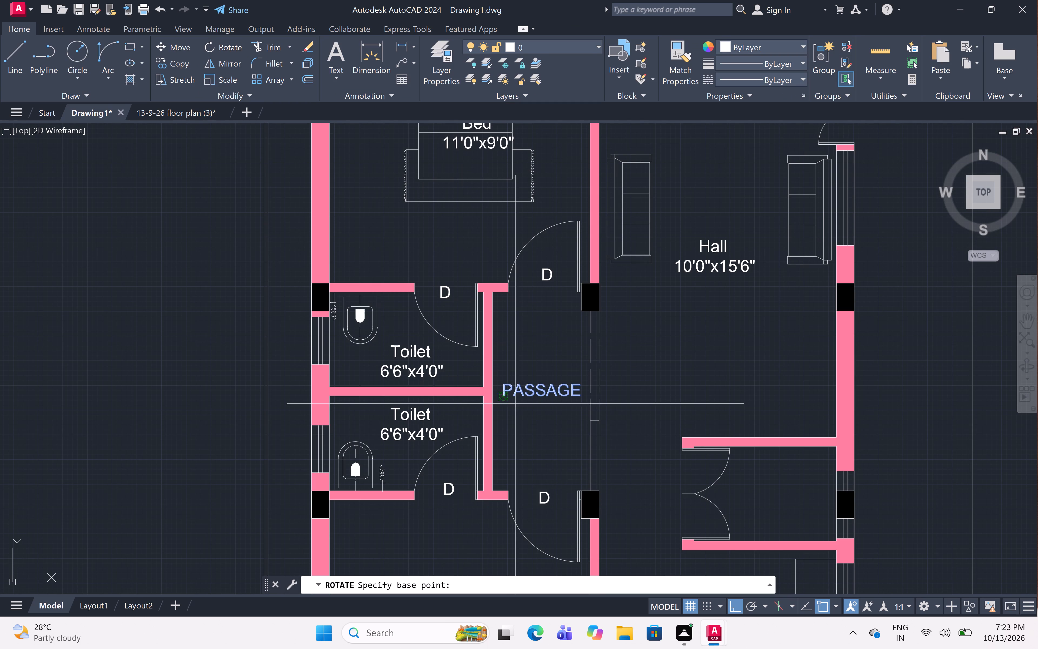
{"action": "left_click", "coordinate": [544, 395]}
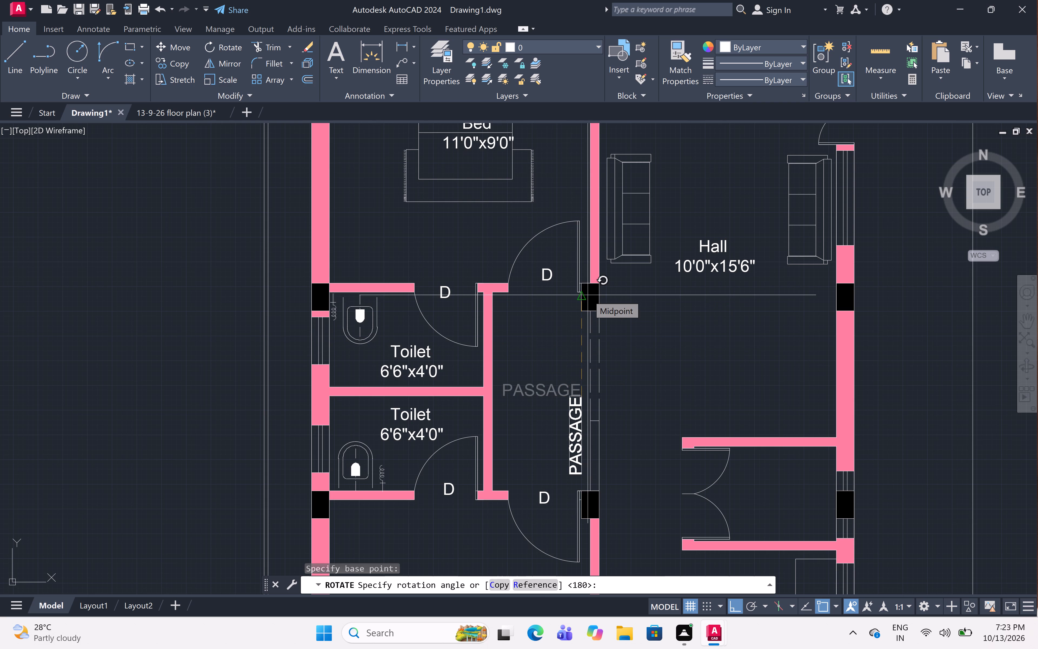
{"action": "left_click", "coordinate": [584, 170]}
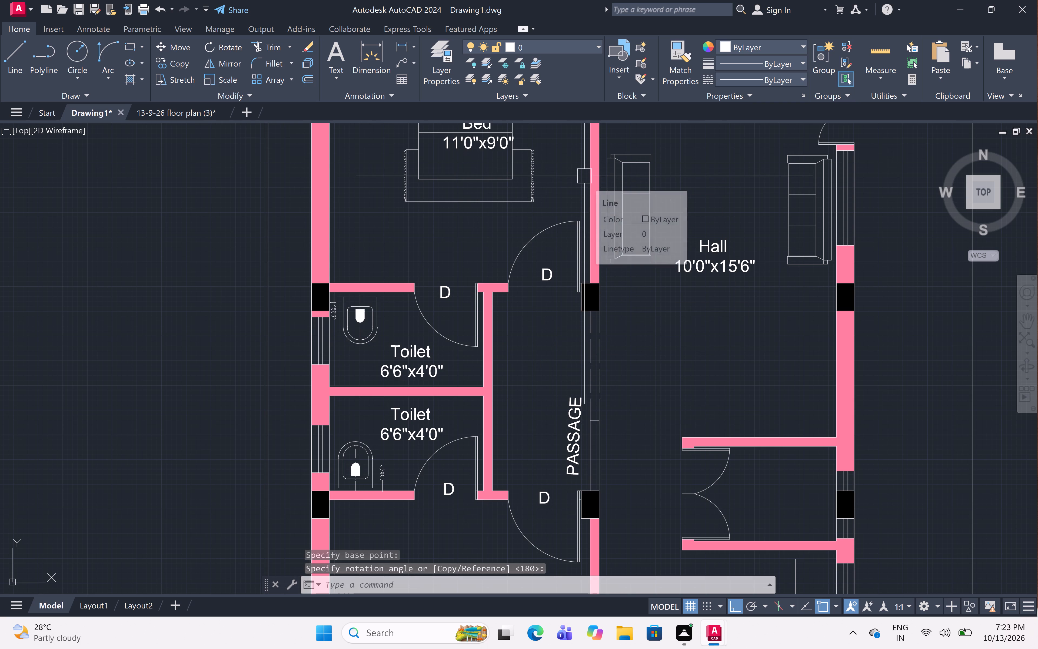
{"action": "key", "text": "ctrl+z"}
Rotate the PASSAGE label 90° about its lower corner on the hall side so it reads upward along the corridor.
{"action": "left_click", "coordinate": [549, 395]}
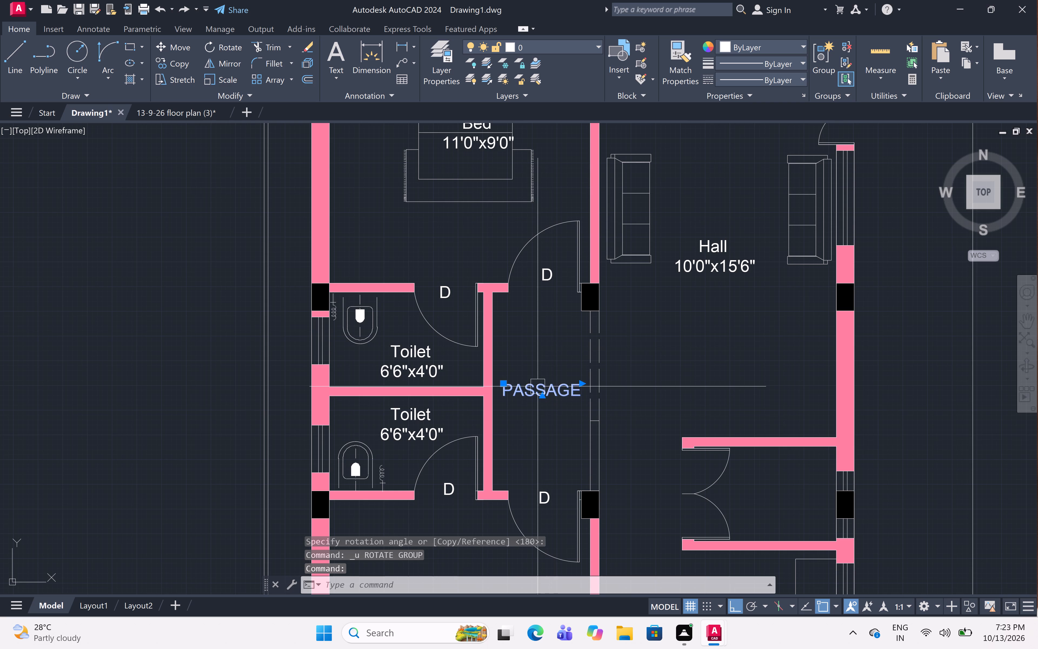
{"action": "left_click", "coordinate": [235, 47]}
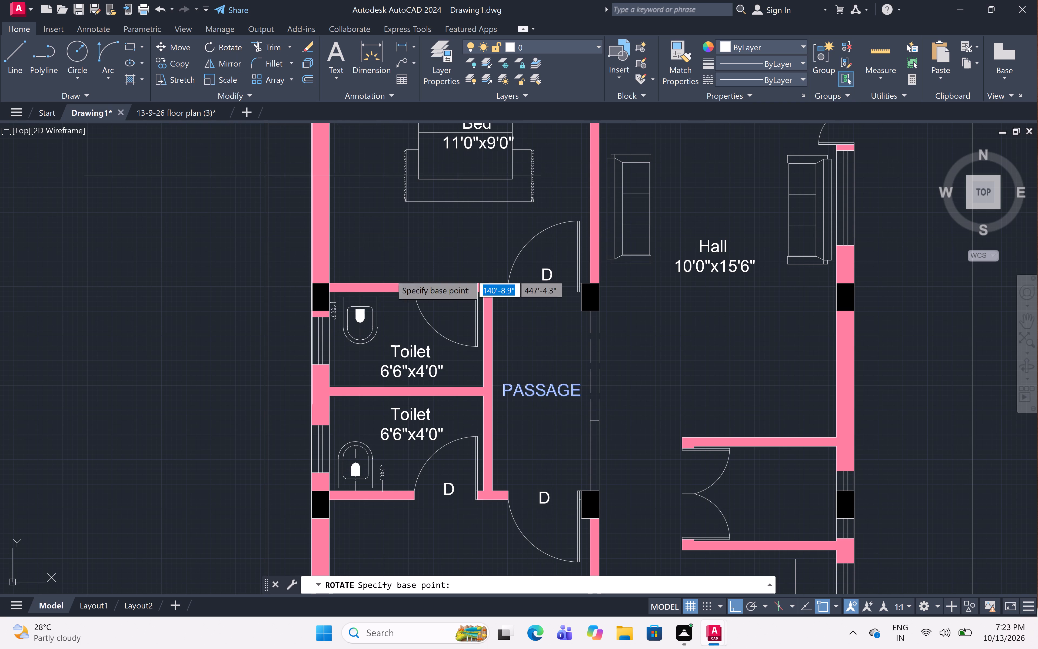
{"action": "left_click", "coordinate": [574, 394]}
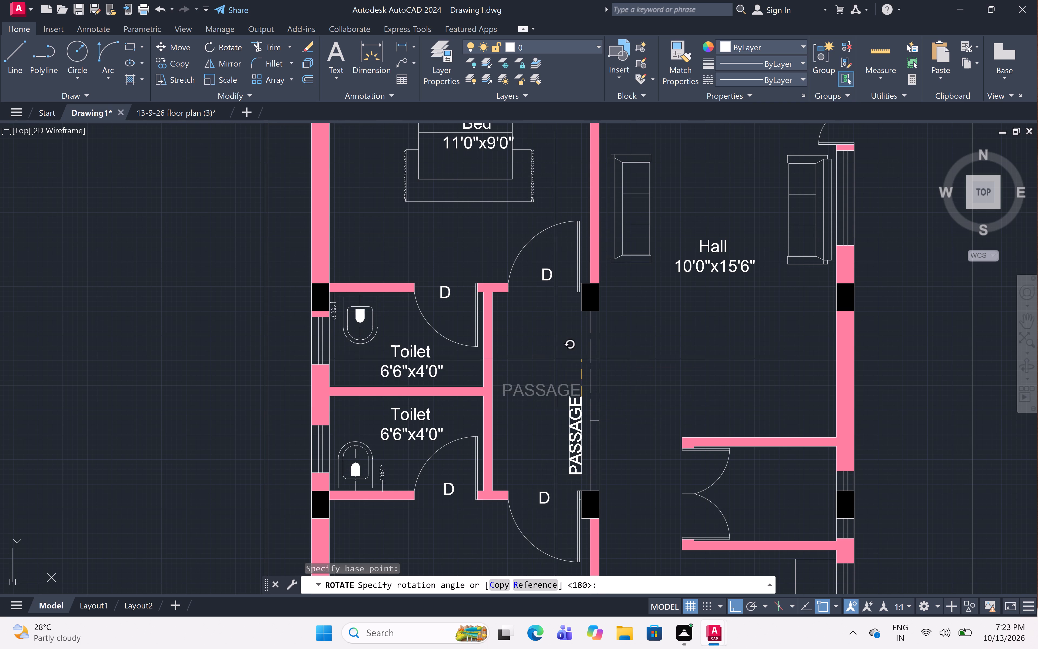
{"action": "left_click", "coordinate": [541, 322]}
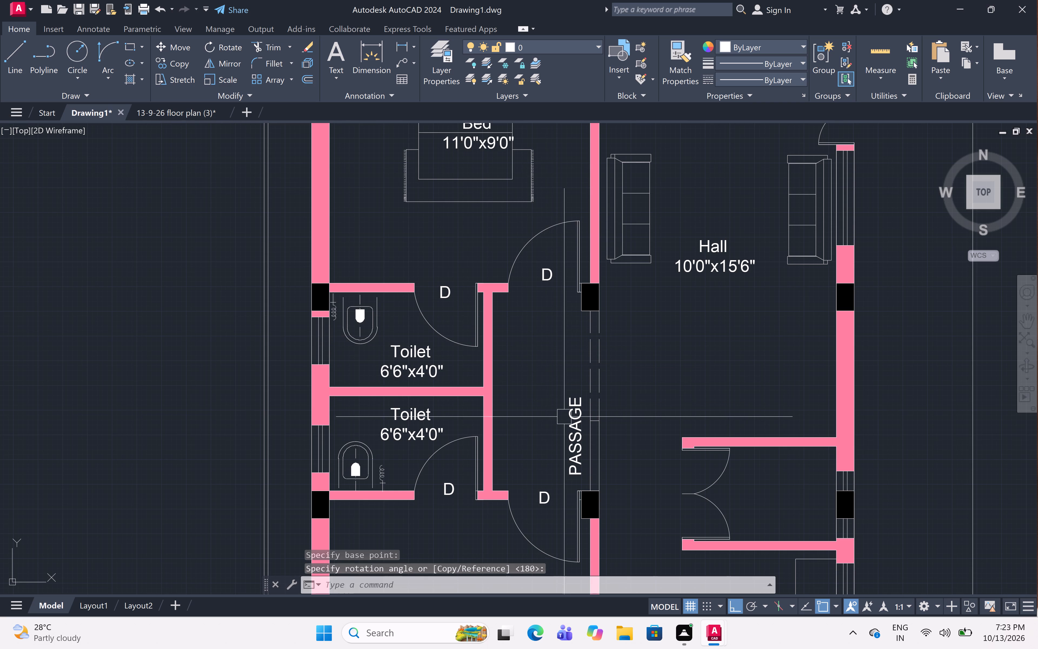
Move the rotated PASSAGE label freely away from the hall side and up to the middle of the corridor beside the toilets.
{"action": "left_click", "coordinate": [570, 430]}
{"action": "type", "text": "M"}
{"action": "key", "text": "space"}
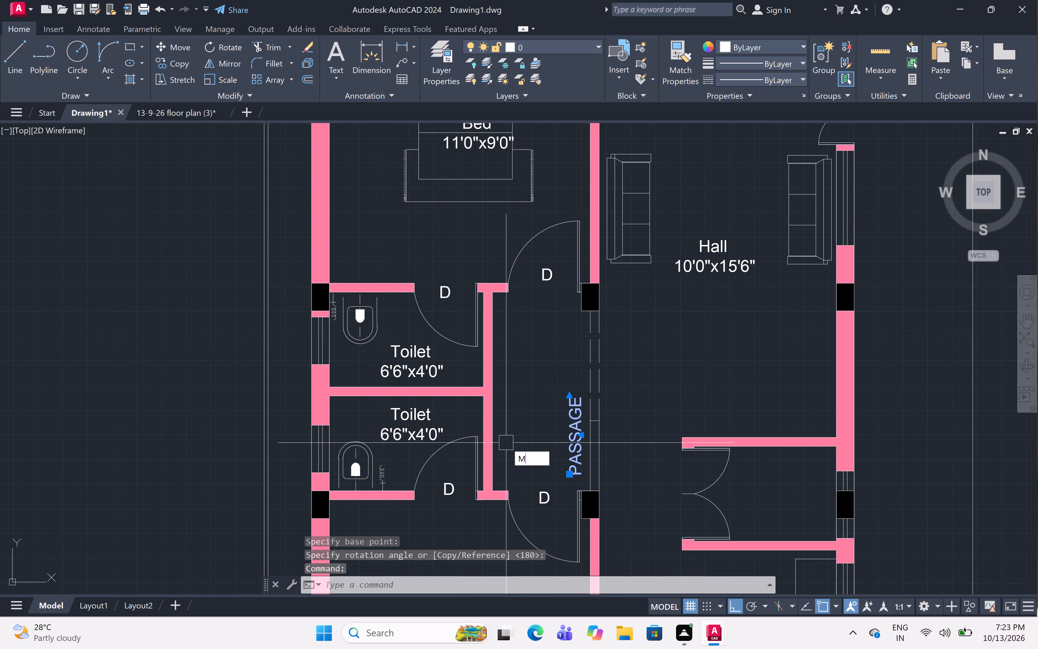
{"action": "left_click", "coordinate": [571, 476]}
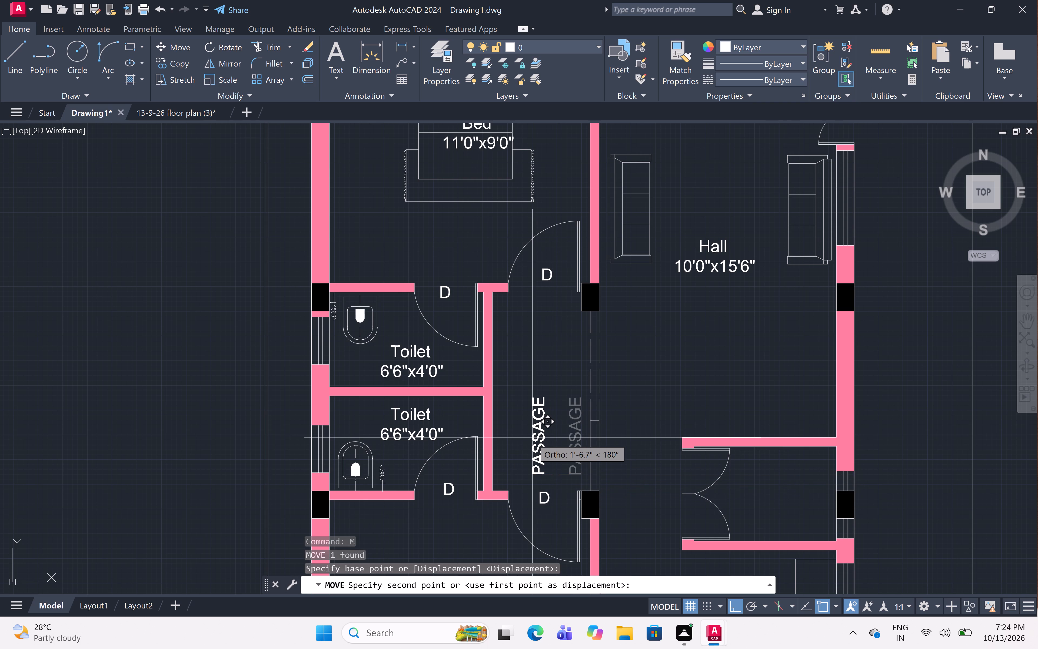
{"action": "key", "text": "F8"}
{"action": "left_click", "coordinate": [535, 438]}
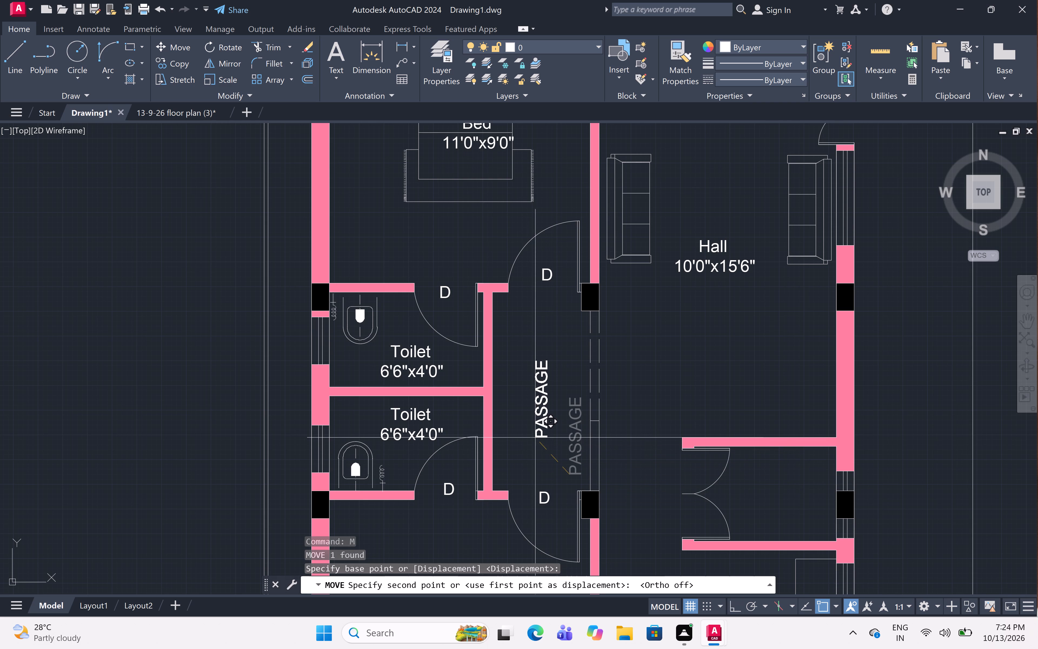
Place a two-line multiline text label reading "Puja" and "6'0"x4'0"" in the small double-door room below the hall.
{"action": "scroll", "coordinate": [548, 407], "scroll_direction": "up", "scroll_amount": 2}
{"action": "scroll", "coordinate": [548, 404], "scroll_direction": "down", "scroll_amount": 2}
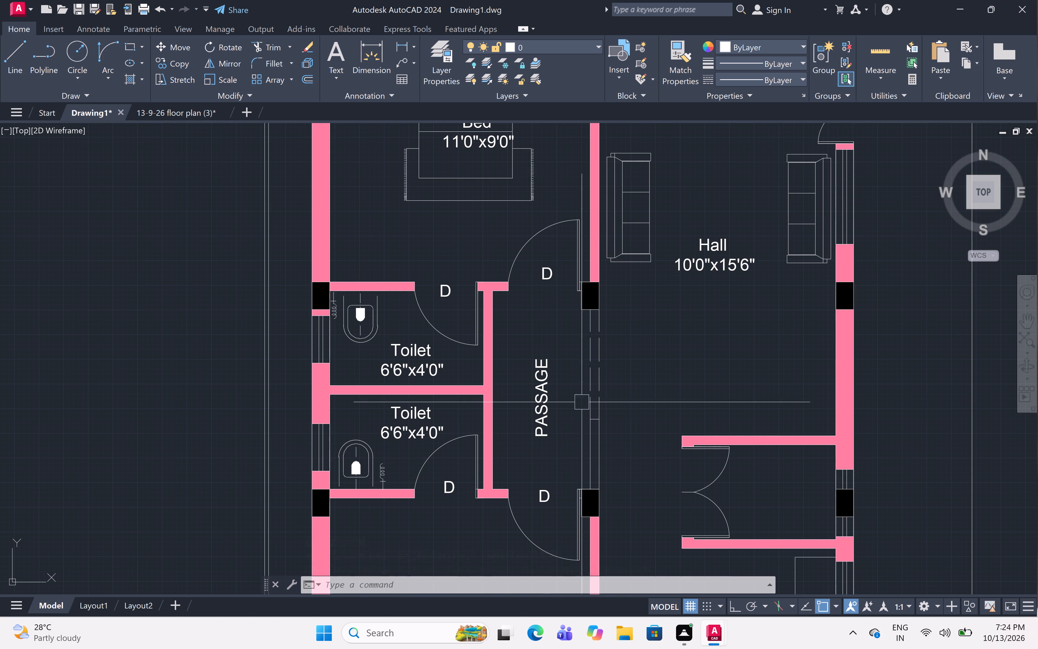
{"action": "scroll", "coordinate": [644, 387], "scroll_direction": "down", "scroll_amount": 2}
{"action": "middle_click_drag", "start_coordinate": [643, 385], "coordinate": [614, 400]}
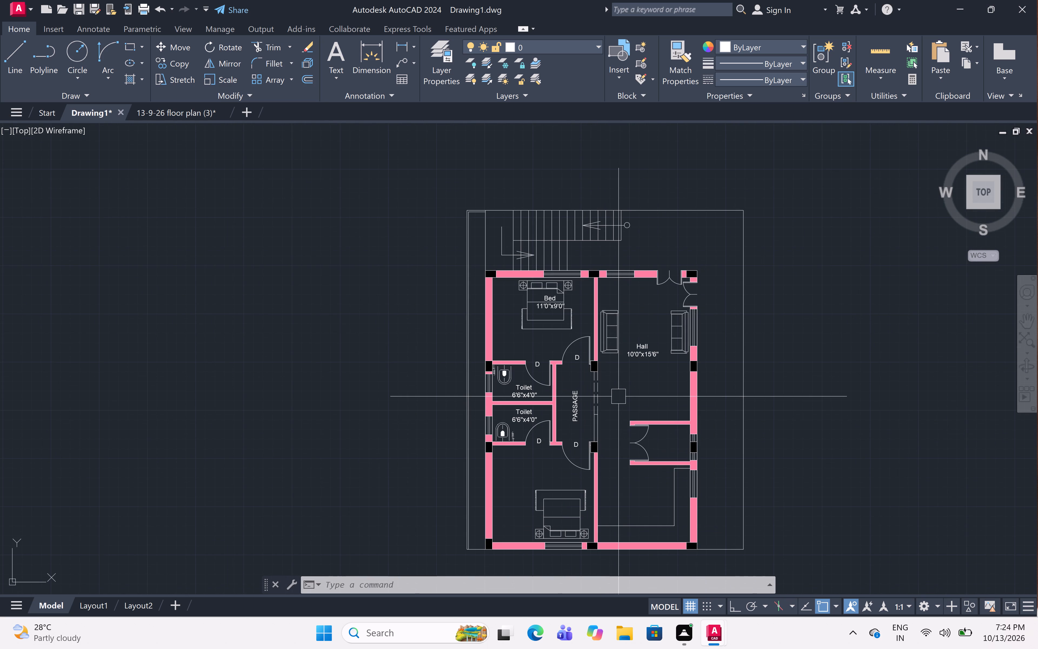
{"action": "middle_click_drag", "start_coordinate": [613, 438], "coordinate": [610, 436]}
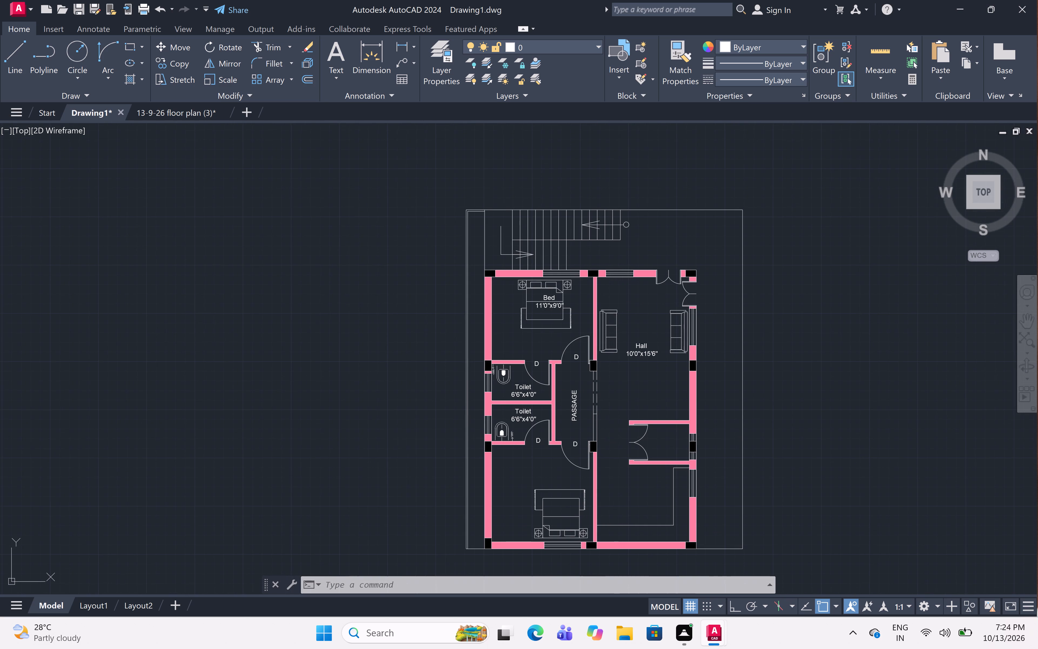
{"action": "middle_click_drag", "start_coordinate": [610, 436], "coordinate": [598, 413]}
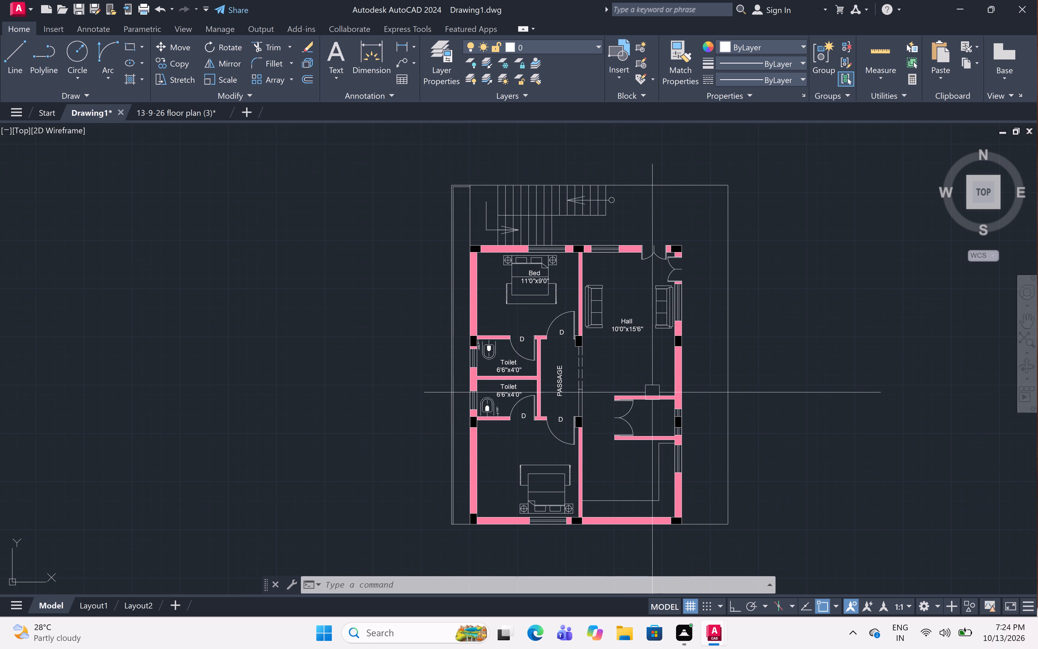
{"action": "scroll", "coordinate": [648, 421], "scroll_direction": "up", "scroll_amount": 4}
{"action": "middle_click_drag", "start_coordinate": [648, 420], "coordinate": [647, 383]}
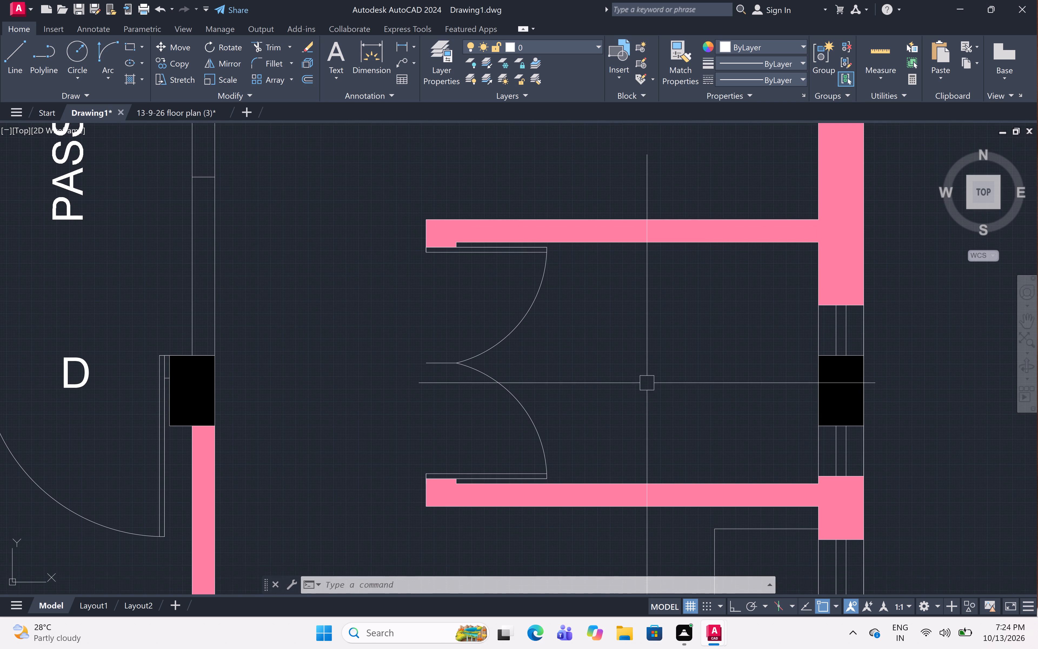
{"action": "type", "text": "MT"}
{"action": "key", "text": "space"}
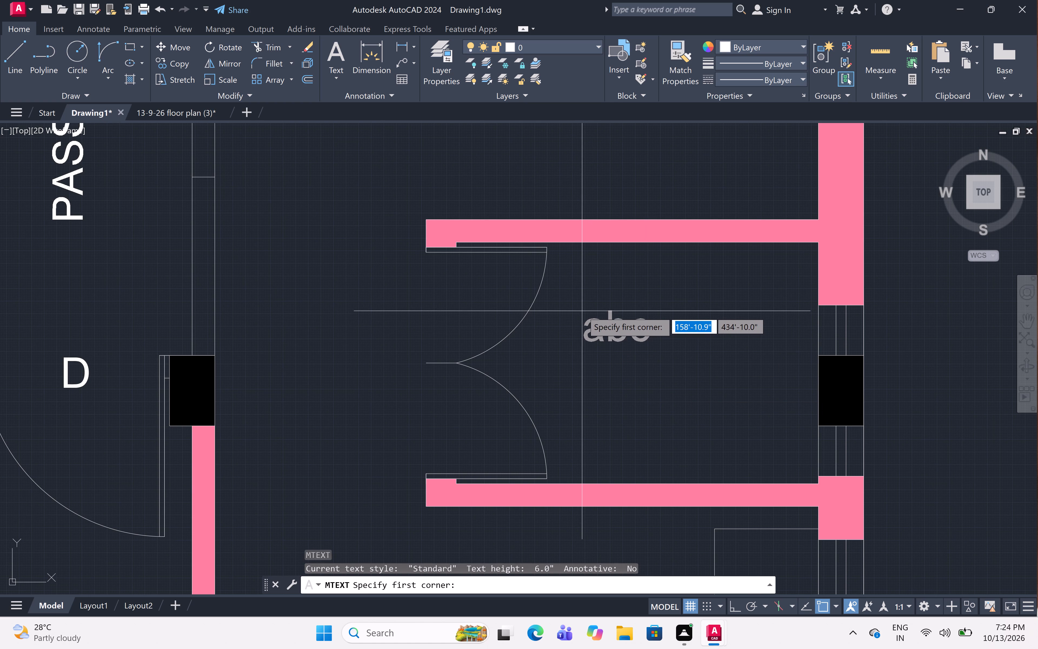
{"action": "left_click", "coordinate": [566, 307]}
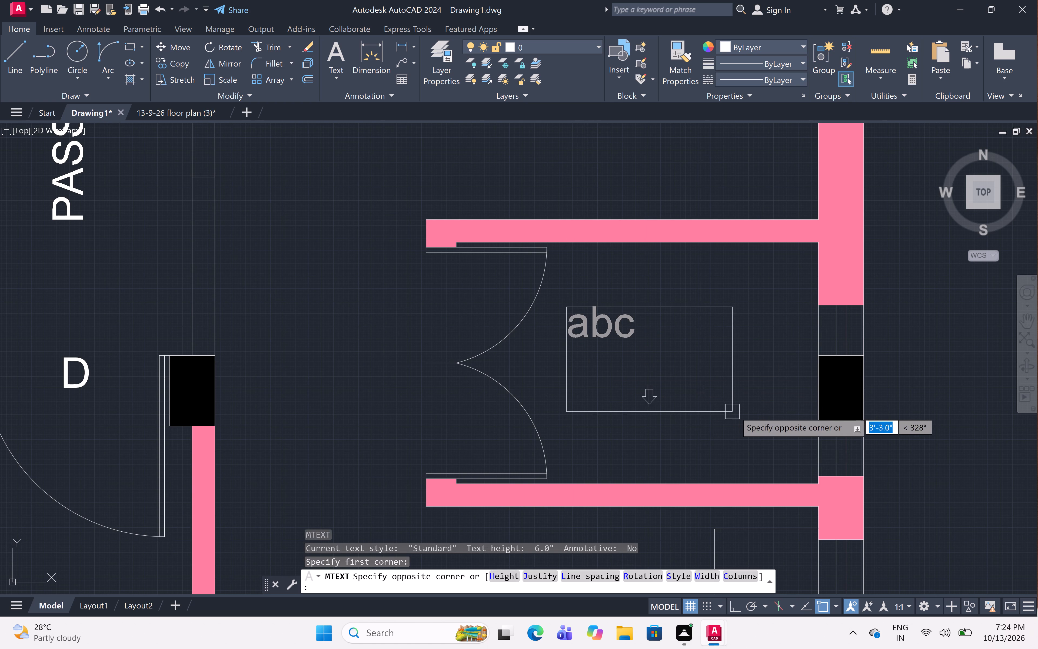
{"action": "left_click", "coordinate": [767, 413]}
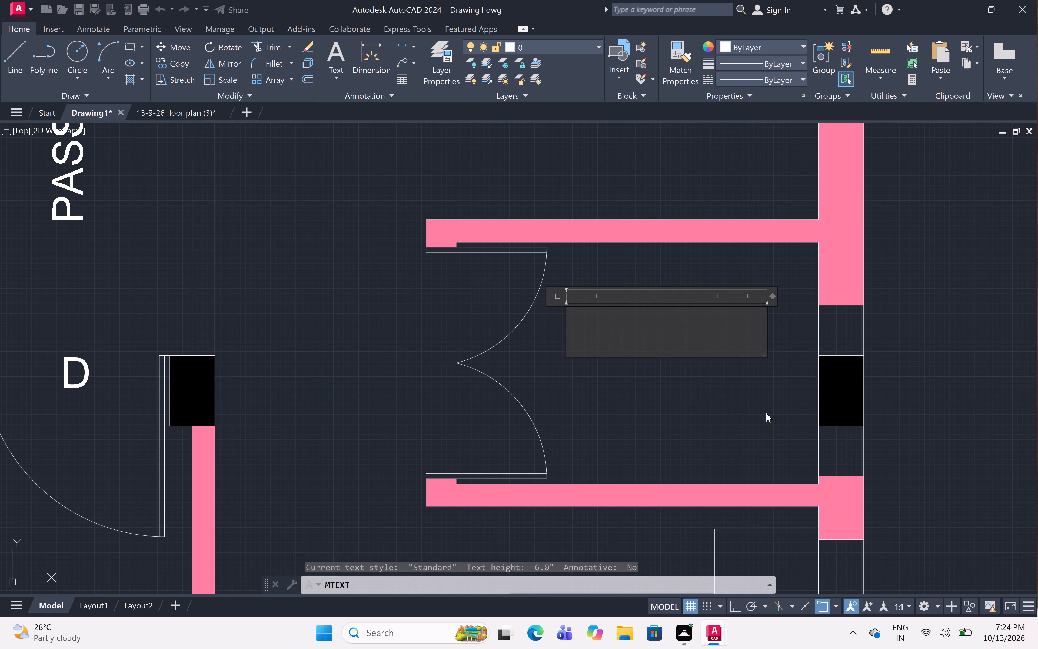
{"action": "key", "text": "space"}
{"action": "key", "text": "space"}
{"action": "key", "text": "space"}
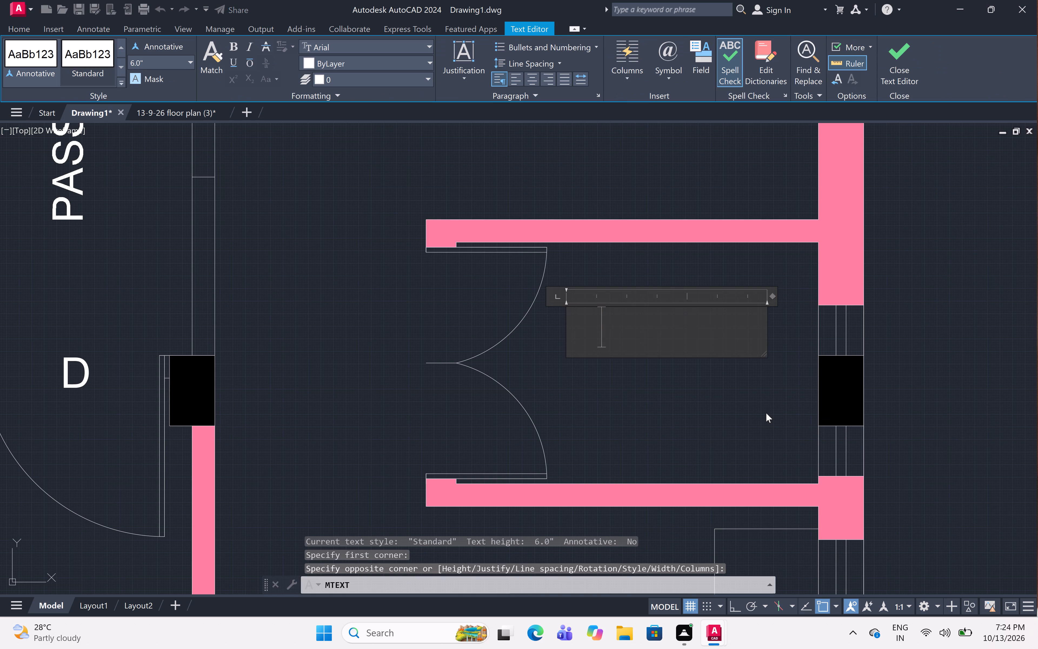
{"action": "type", "text": "PUJA"}
{"action": "key", "text": "BackSpace"}
{"action": "key", "text": "BackSpace"}
{"action": "key", "text": "BackSpace"}
{"action": "key", "text": "BackSpace"}
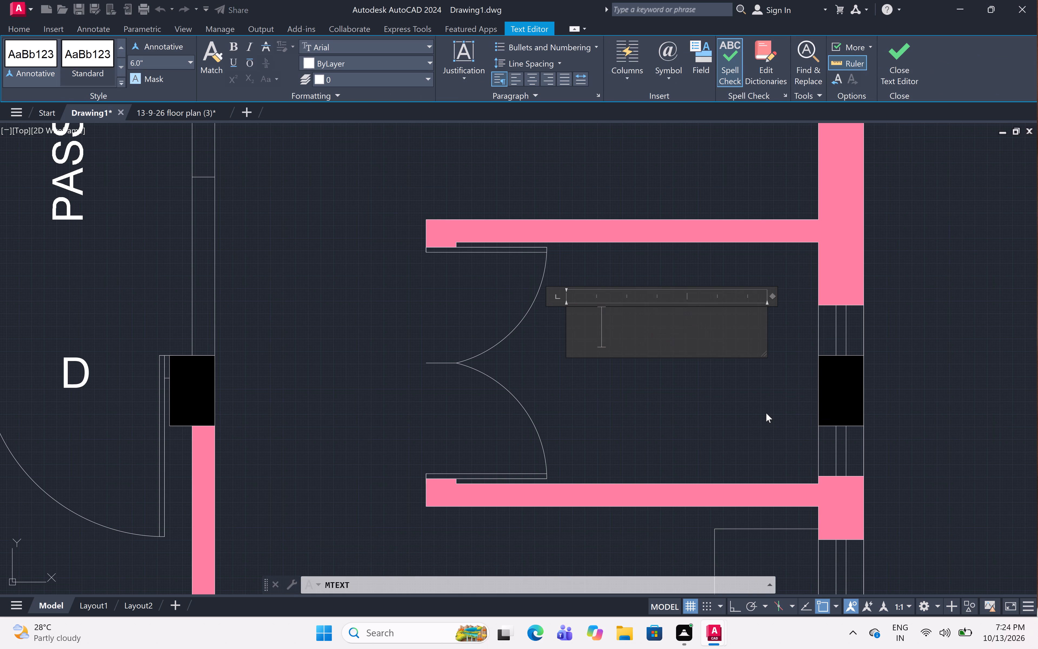
{"action": "key", "text": "p"}
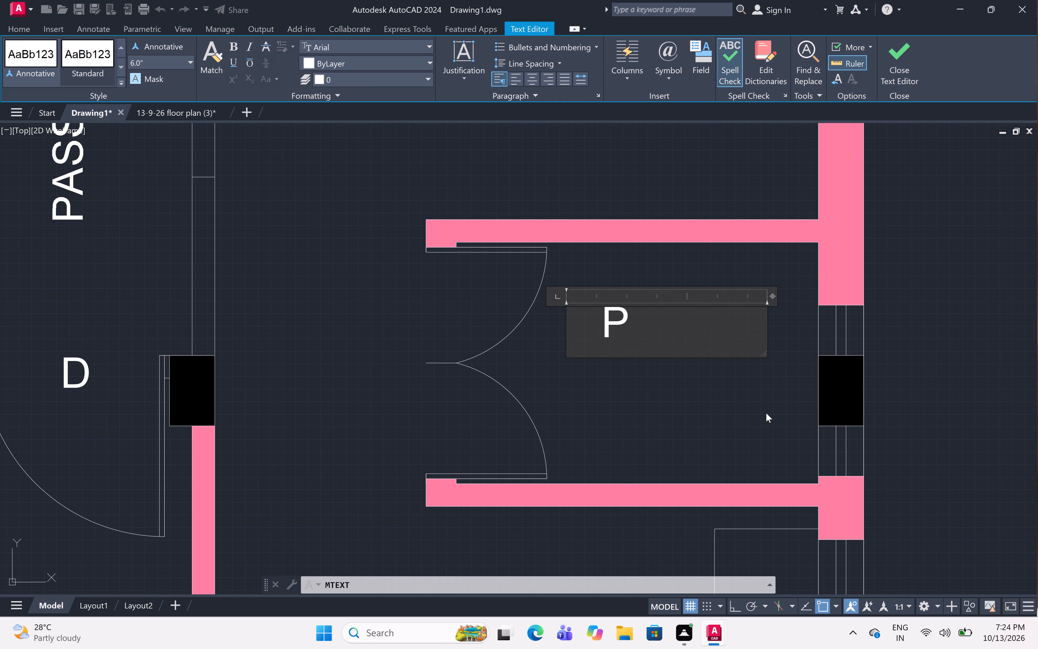
{"action": "type", "text": "uja"}
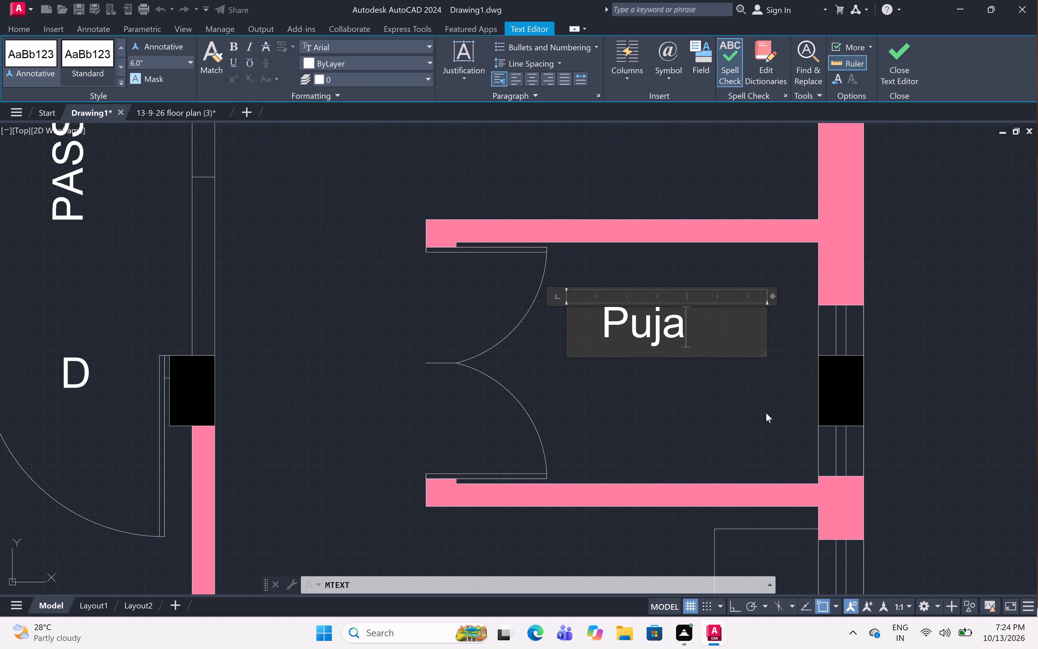
{"action": "key", "text": "Return"}
{"action": "type", "text": "6'0\""}
{"action": "key", "text": "x"}
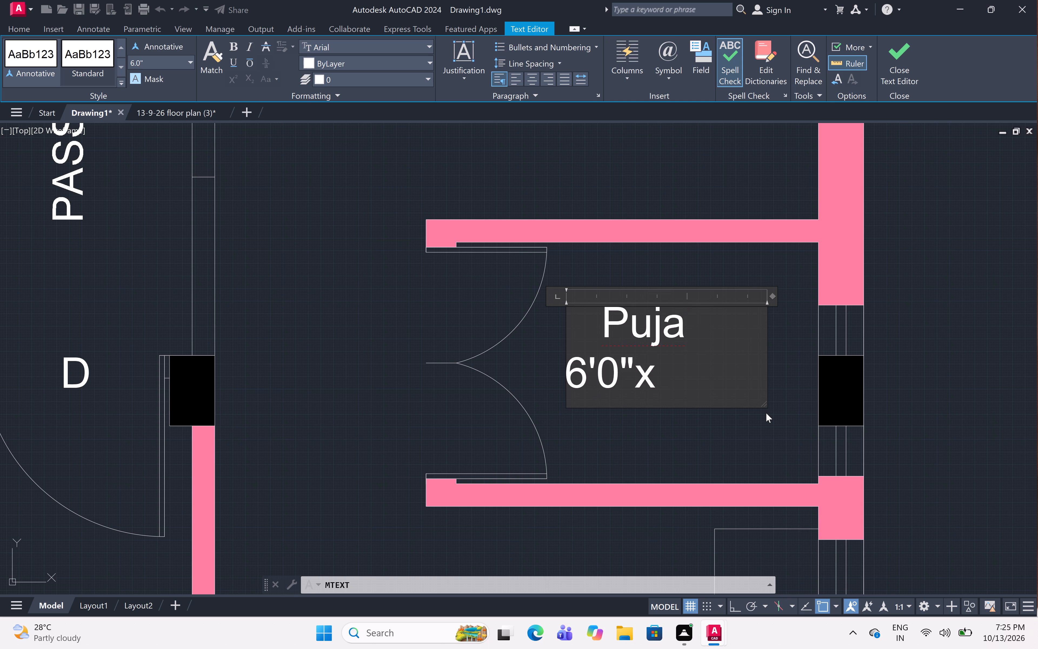
{"action": "type", "text": "4'0'"}
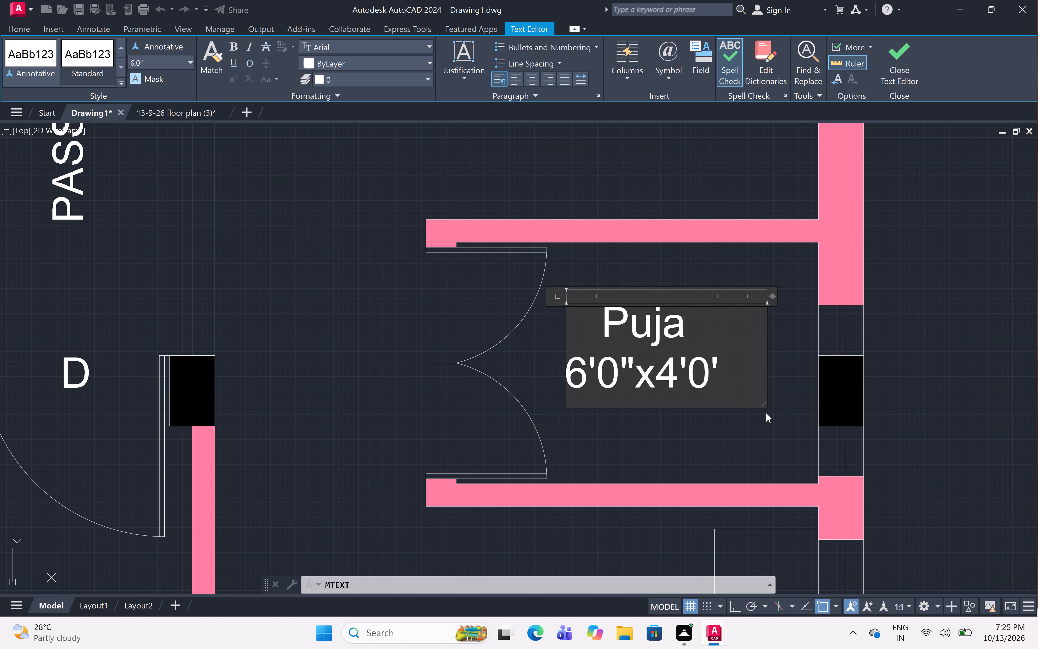
{"action": "key", "text": "BackSpace"}
{"action": "key", "text": "shift+quotedbl"}
{"action": "left_click", "coordinate": [628, 415]}
Place a multiline text label beginning with "Open" inside the L-shaped counter of the room below the Puja room.
{"action": "scroll", "coordinate": [631, 345], "scroll_direction": "down", "scroll_amount": 4}
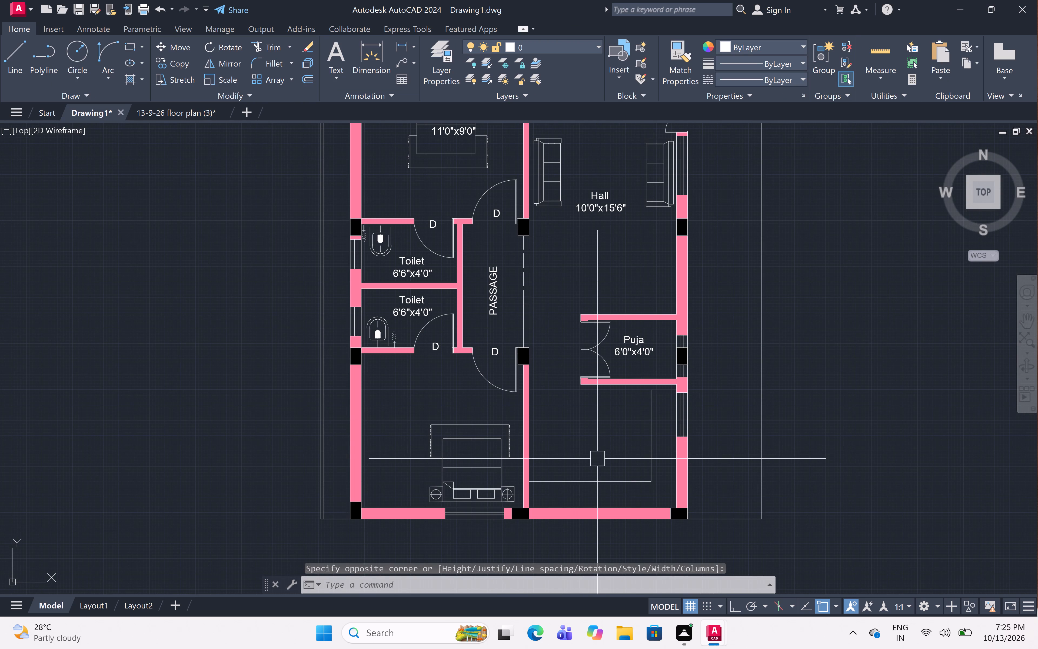
{"action": "scroll", "coordinate": [617, 498], "scroll_direction": "up", "scroll_amount": 2}
{"action": "type", "text": "mt"}
{"action": "key", "text": "space"}
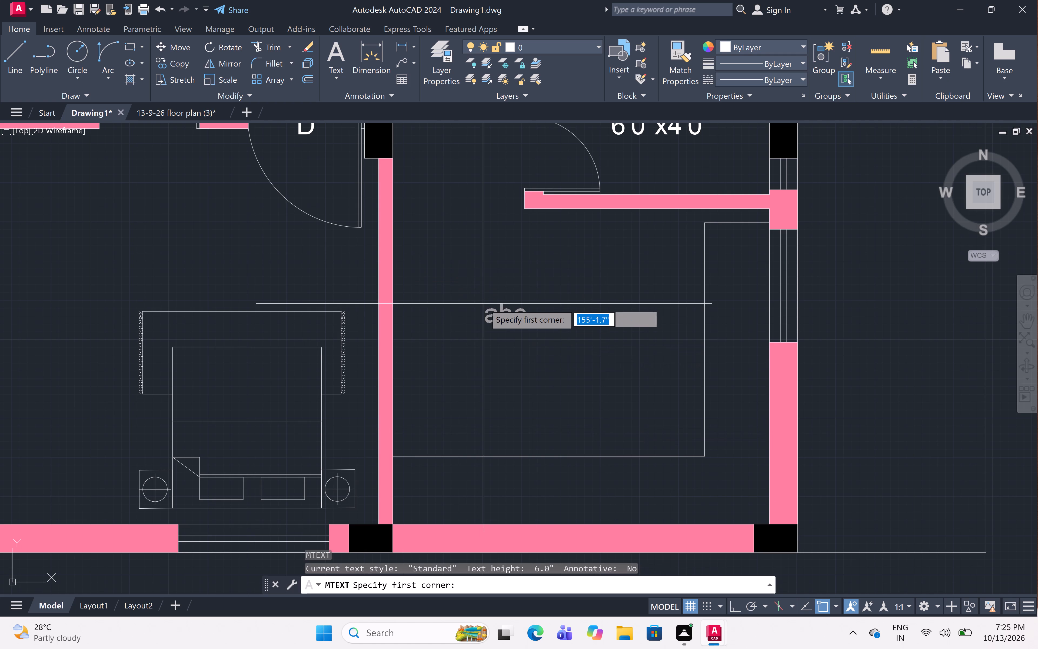
{"action": "left_click", "coordinate": [473, 294]}
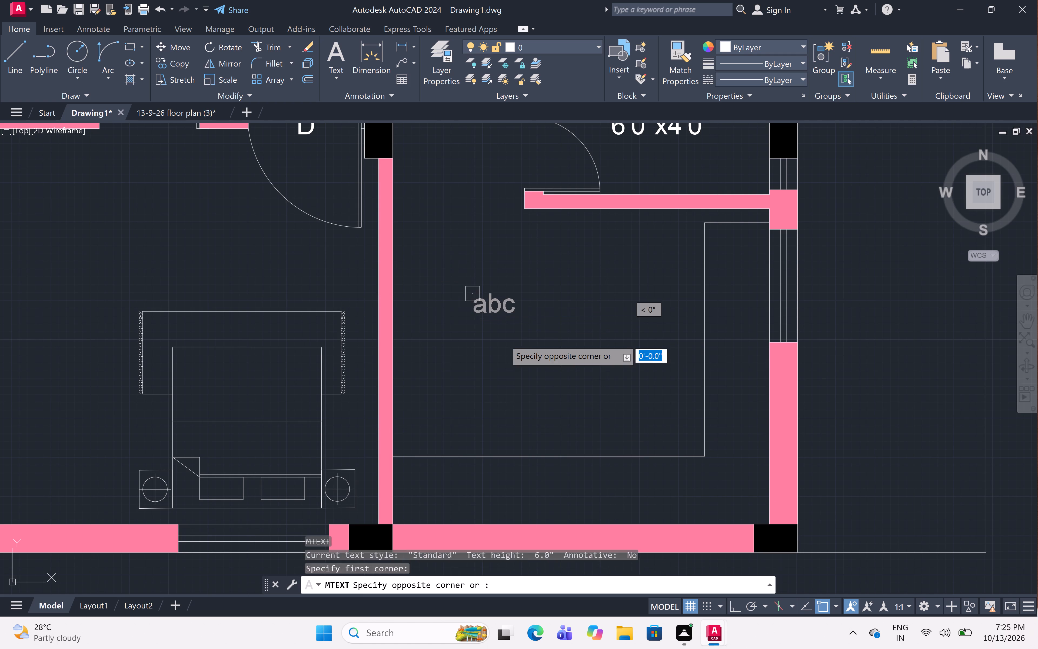
{"action": "left_click", "coordinate": [661, 394]}
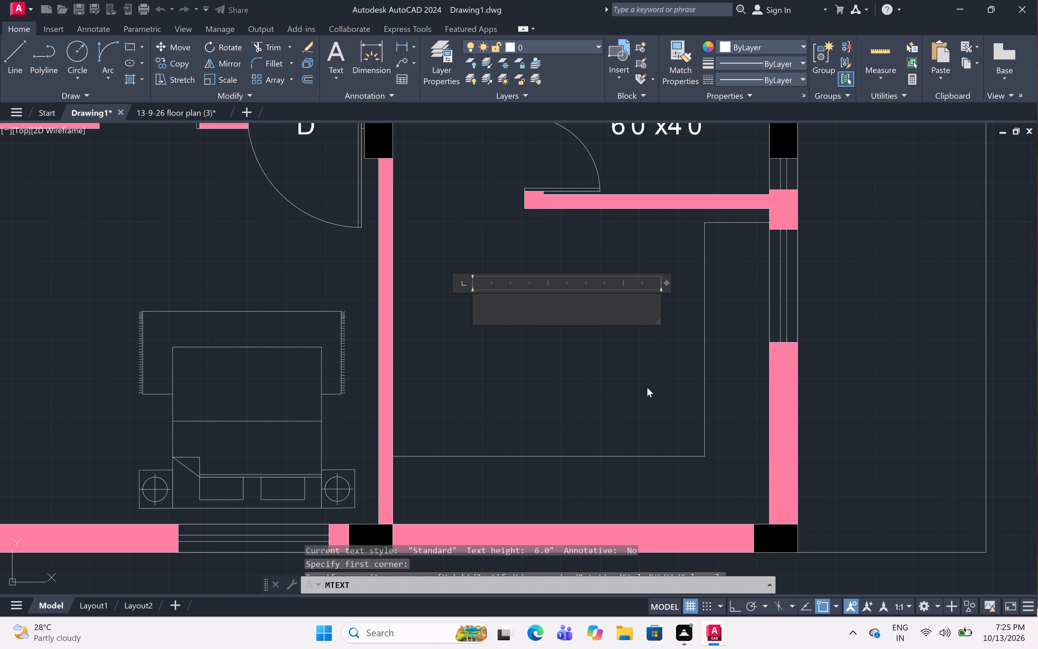
{"action": "type", "text": "op"}
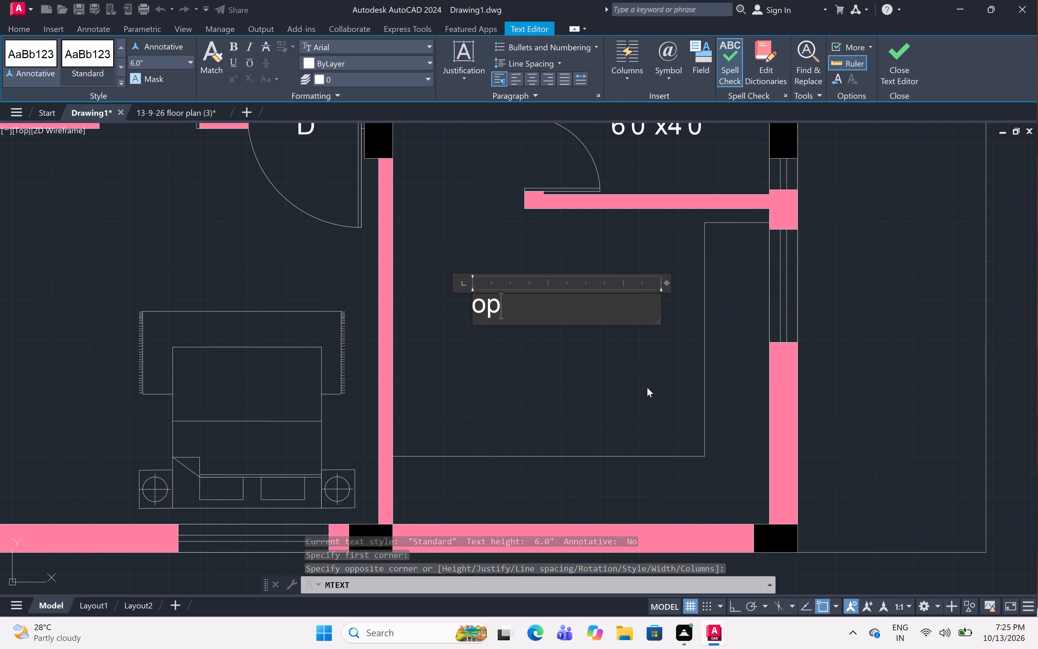
{"action": "key", "text": "BackSpace"}
{"action": "key", "text": "BackSpace"}
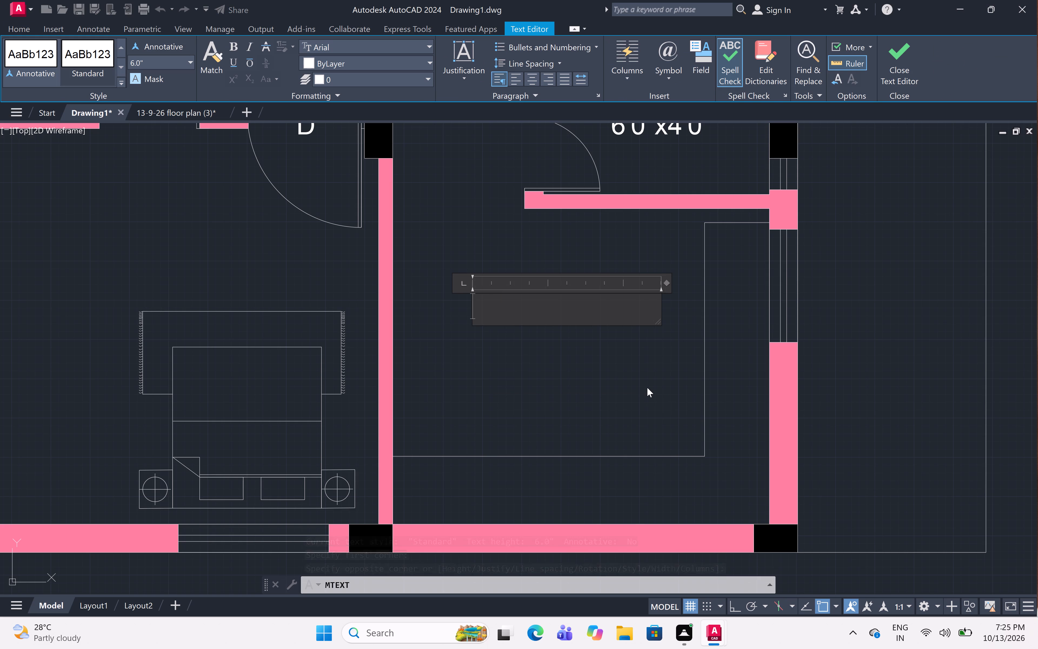
{"action": "type", "text": "pen"}
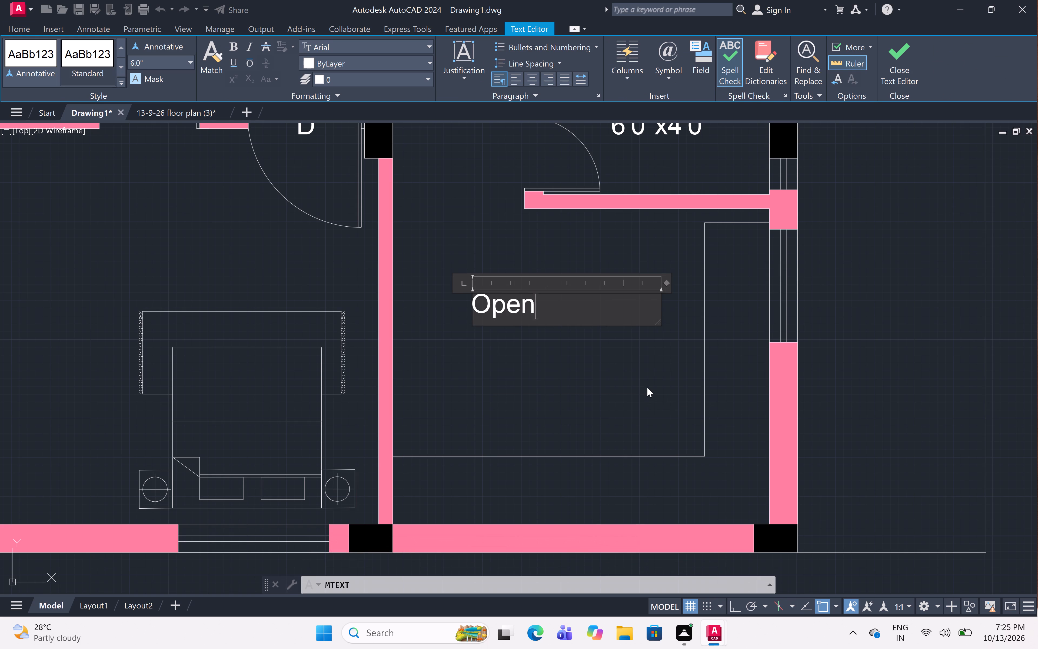
{"action": "key", "text": "space"}
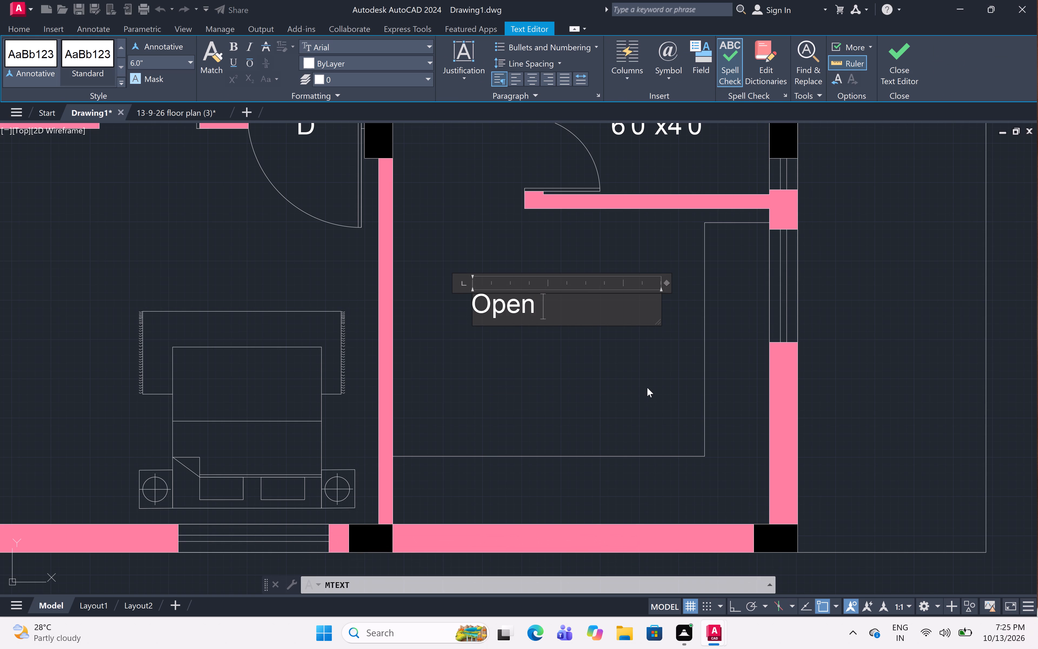
Complete the kitchen label as "Open kitchen" with "10'0"x8'6"" on a second line, indented to sit centred under the name.
{"action": "type", "text": "kitchen"}
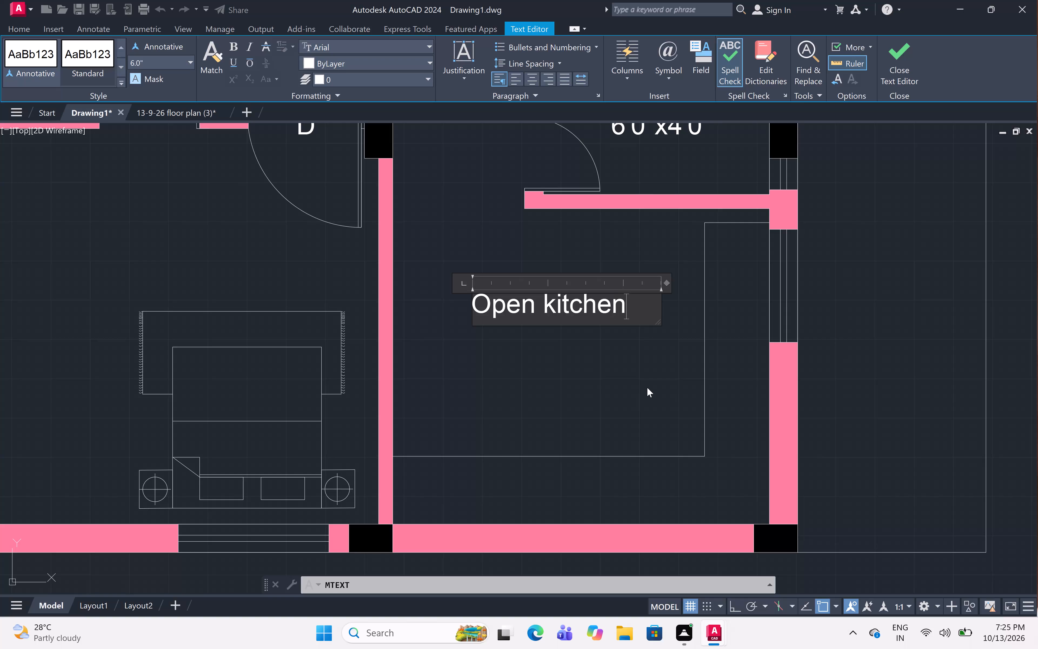
{"action": "key", "text": "Return"}
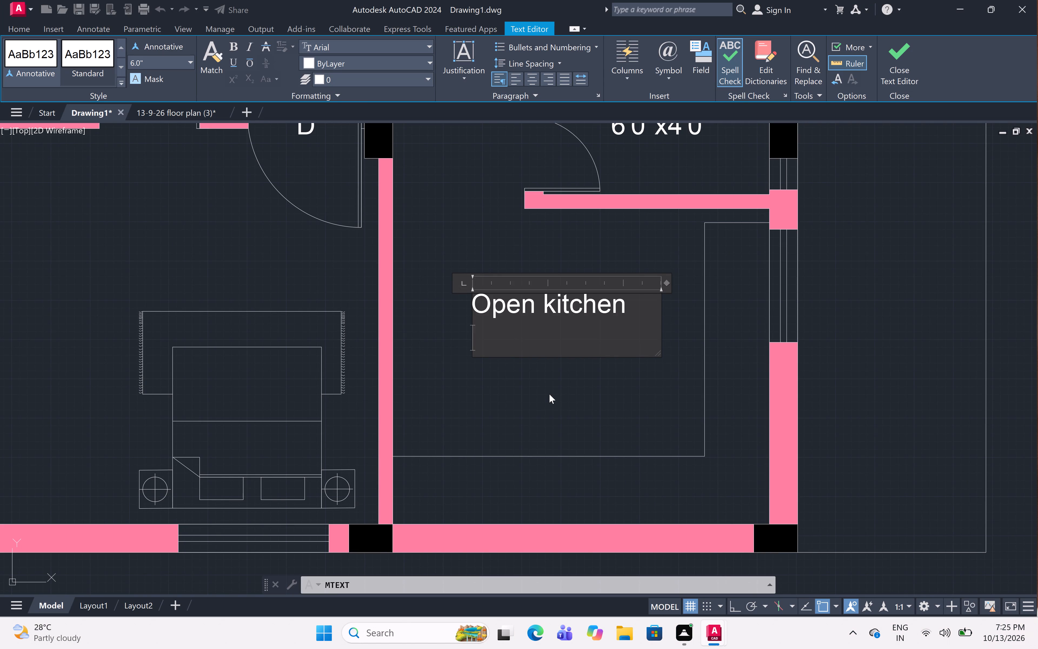
{"action": "type", "text": "10'"}
{"action": "type", "text": "0\""}
{"action": "key", "text": "x"}
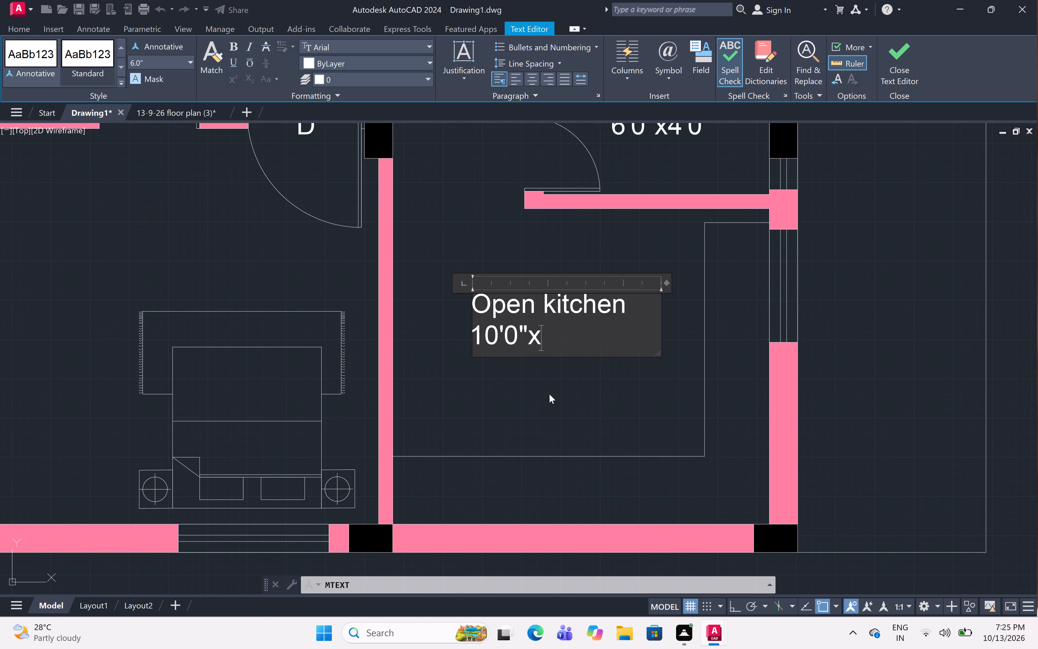
{"action": "type", "text": "8'"}
{"action": "type", "text": "6\""}
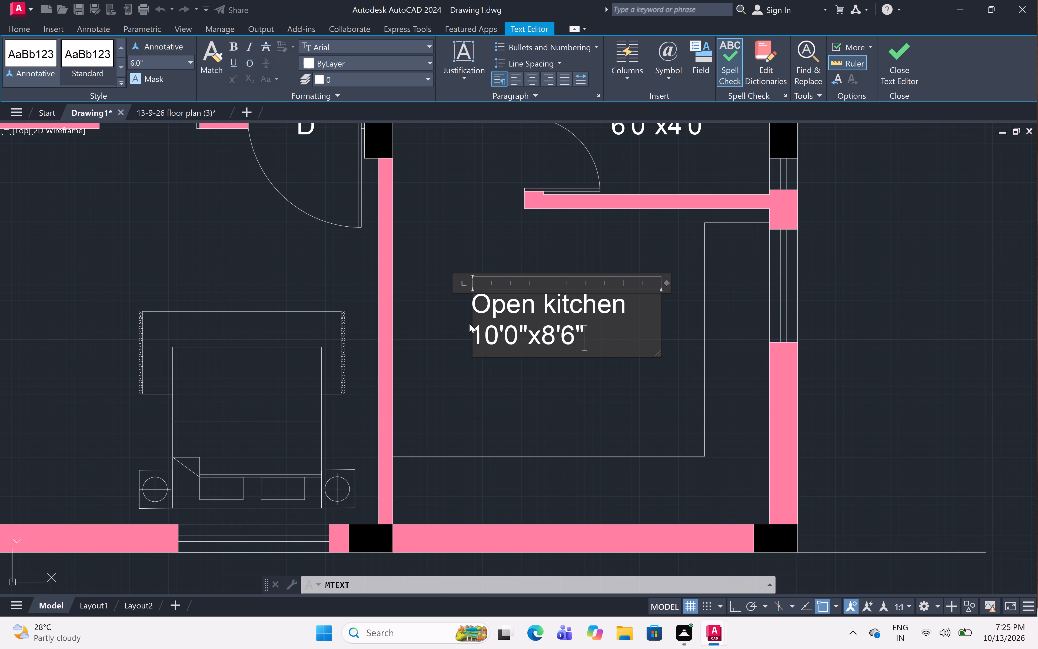
{"action": "scroll", "coordinate": [469, 327], "scroll_direction": "up", "scroll_amount": 2}
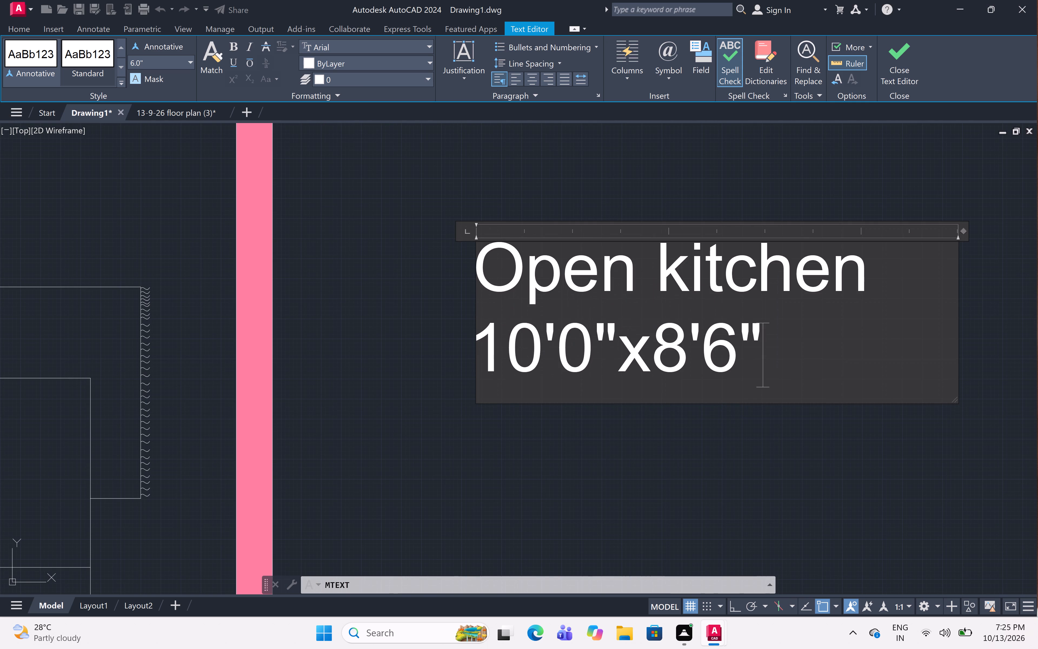
{"action": "left_click", "coordinate": [478, 361]}
{"action": "key", "text": "space"}
{"action": "key", "text": "space"}
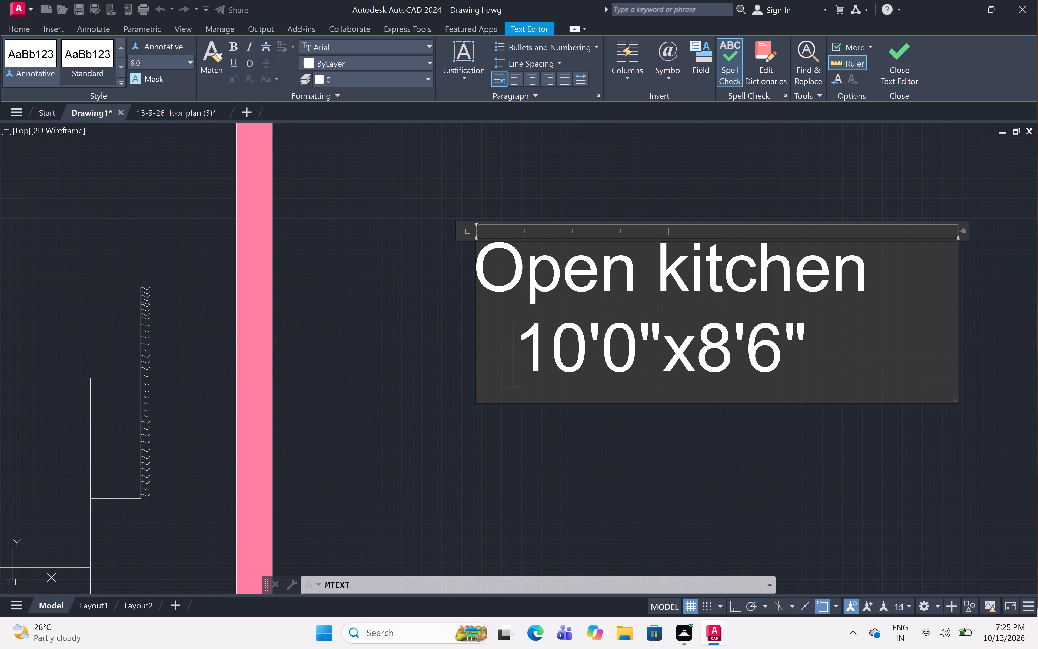
{"action": "scroll", "coordinate": [524, 330], "scroll_direction": "down", "scroll_amount": 1}
{"action": "key", "text": "space"}
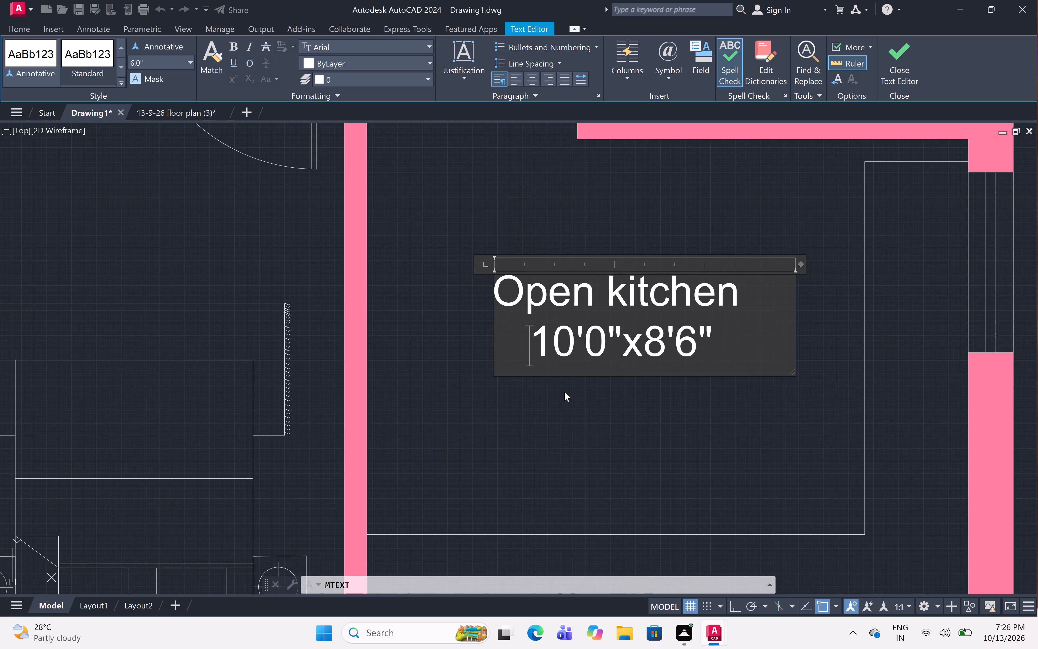
{"action": "middle_click_drag", "start_coordinate": [564, 390], "coordinate": [517, 403]}
{"action": "scroll", "coordinate": [547, 394], "scroll_direction": "down", "scroll_amount": 1}
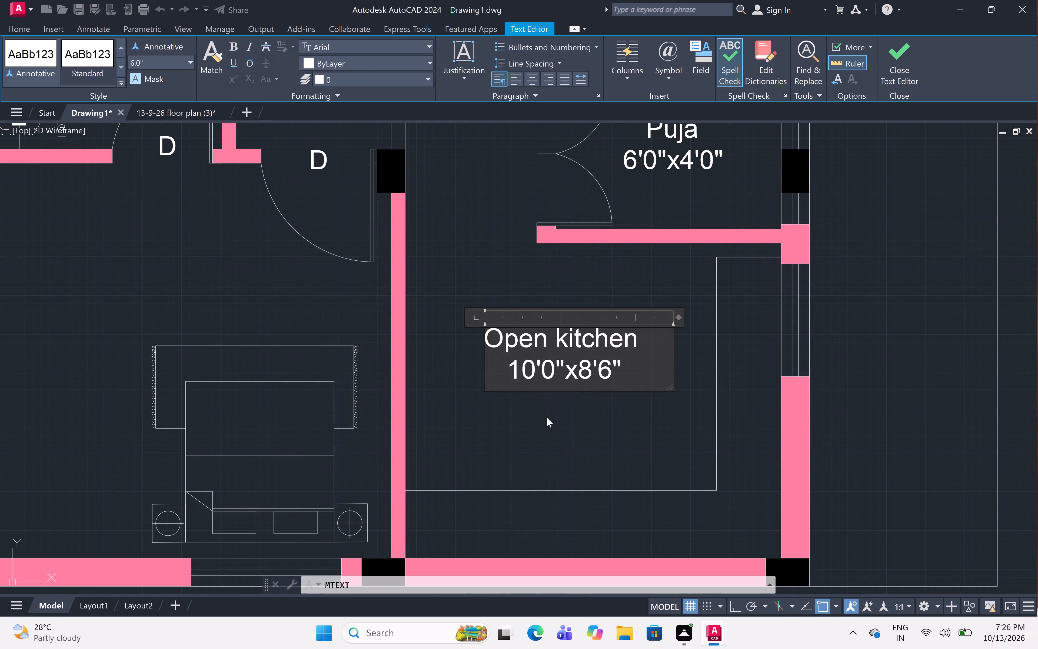
{"action": "left_click", "coordinate": [547, 418]}
Place a two-line multiline text label reading "Bed" and "11'0"x10'6"" above the bed in the bedroom beside the open kitchen.
{"action": "scroll", "coordinate": [534, 338], "scroll_direction": "down", "scroll_amount": 2}
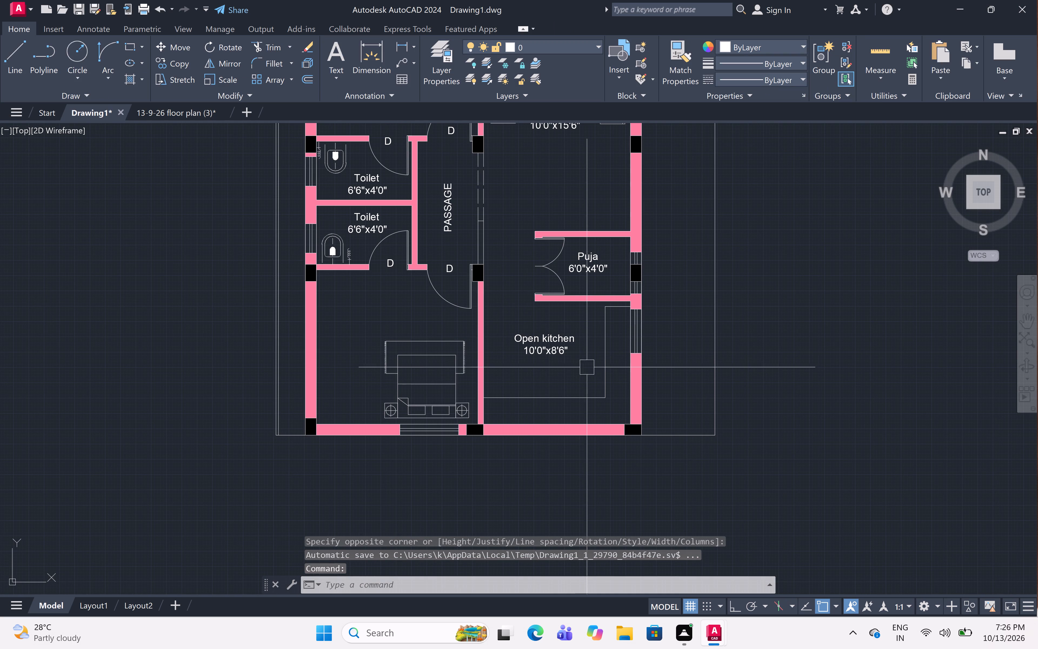
{"action": "middle_click_drag", "start_coordinate": [616, 334], "coordinate": [594, 371]}
{"action": "scroll", "coordinate": [594, 371], "scroll_direction": "up", "scroll_amount": 3}
{"action": "middle_click_drag", "start_coordinate": [594, 370], "coordinate": [586, 354]}
{"action": "scroll", "coordinate": [584, 341], "scroll_direction": "down", "scroll_amount": 1}
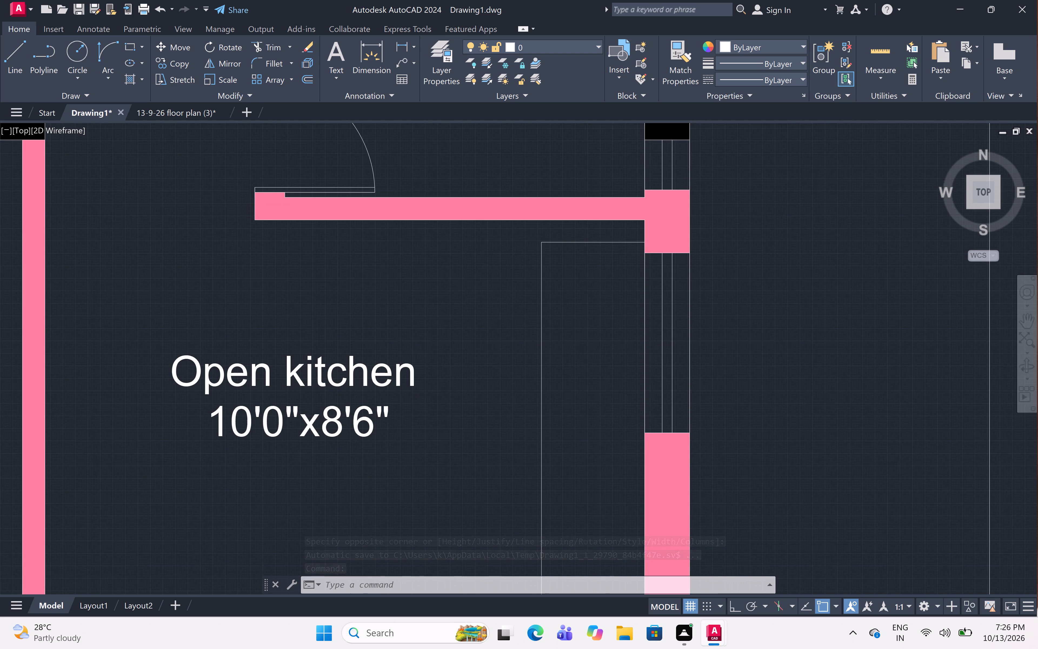
{"action": "scroll", "coordinate": [584, 341], "scroll_direction": "down", "scroll_amount": 3}
{"action": "scroll", "coordinate": [584, 341], "scroll_direction": "up", "scroll_amount": 2}
{"action": "middle_click_drag", "start_coordinate": [584, 341], "coordinate": [584, 351]}
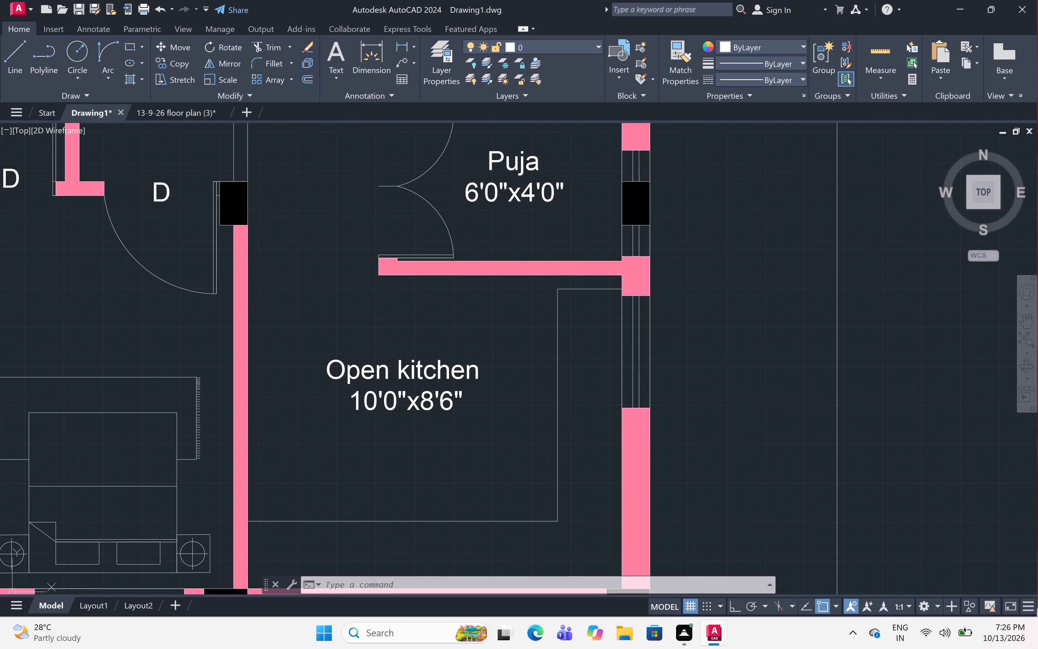
{"action": "scroll", "coordinate": [600, 327], "scroll_direction": "down", "scroll_amount": 2}
{"action": "middle_click_drag", "start_coordinate": [600, 327], "coordinate": [604, 355]}
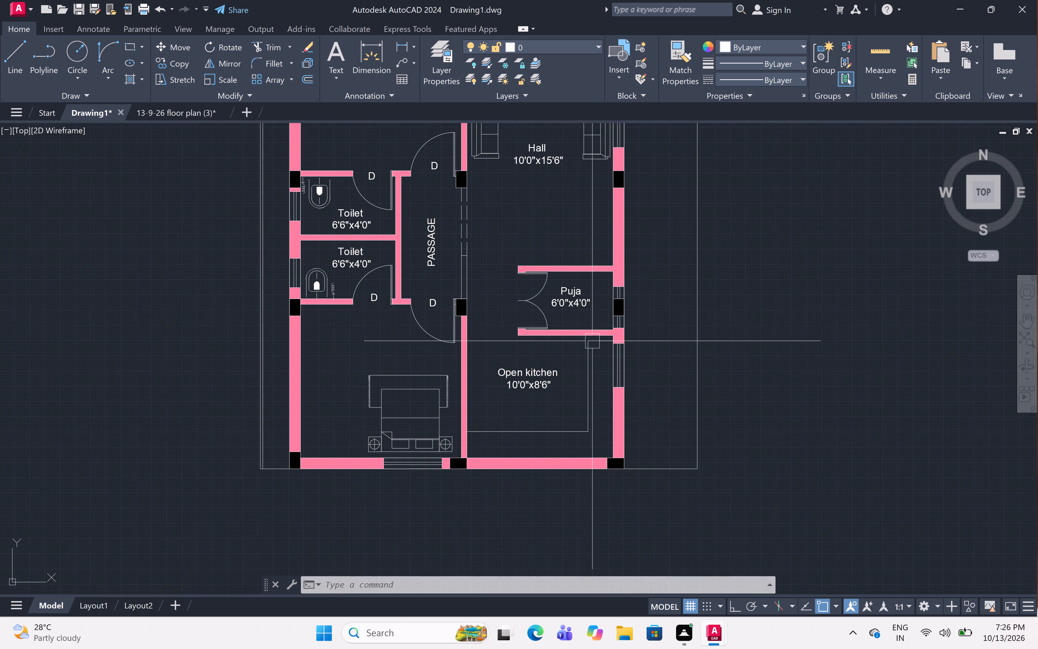
{"action": "middle_click_drag", "start_coordinate": [535, 258], "coordinate": [642, 270]}
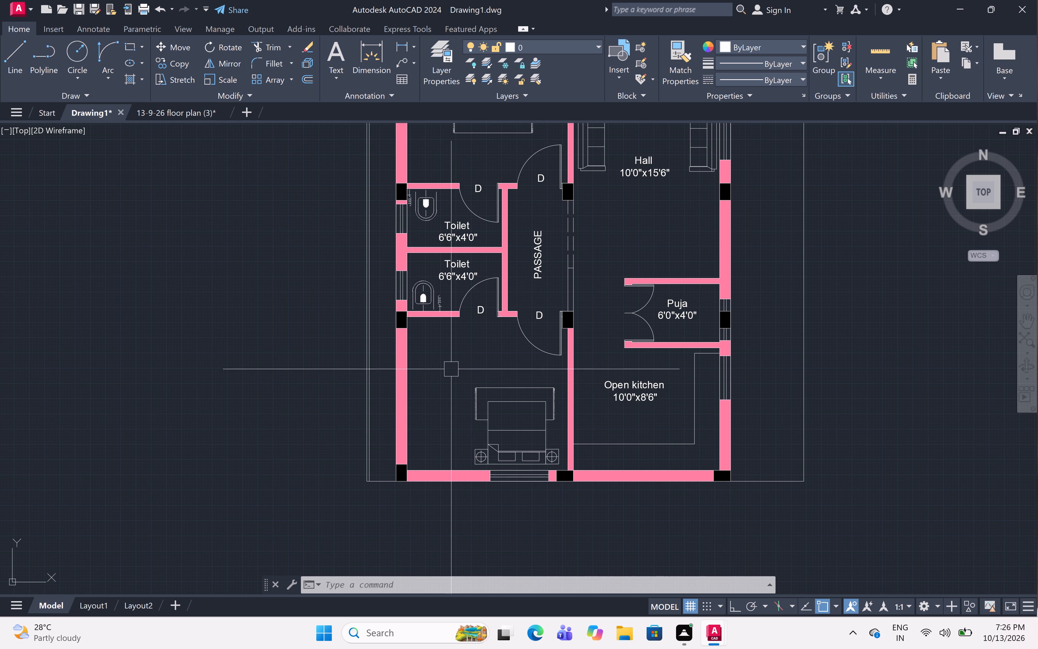
{"action": "scroll", "coordinate": [491, 365], "scroll_direction": "up", "scroll_amount": 2}
{"action": "middle_click_drag", "start_coordinate": [491, 365], "coordinate": [485, 371]}
{"action": "type", "text": "mt"}
{"action": "key", "text": "space"}
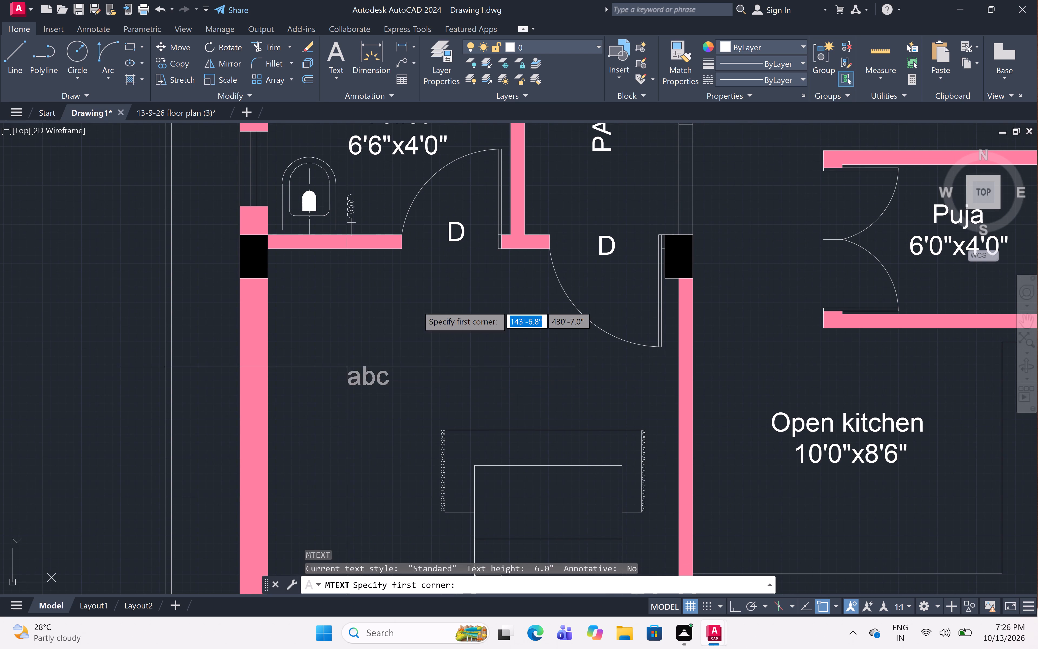
{"action": "left_click", "coordinate": [391, 320]}
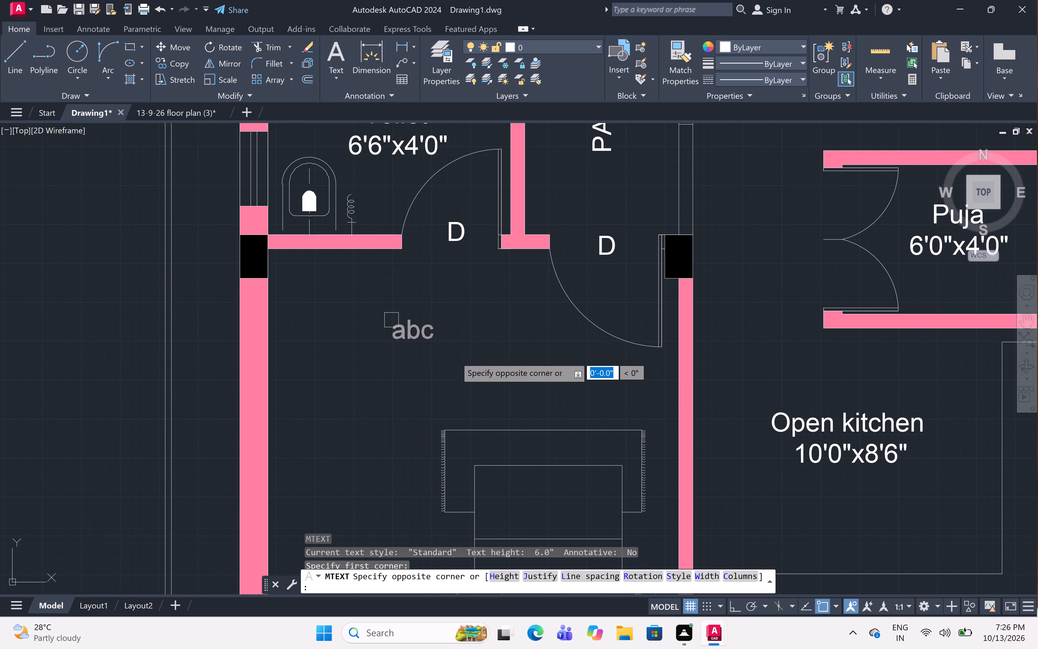
{"action": "left_click", "coordinate": [555, 396]}
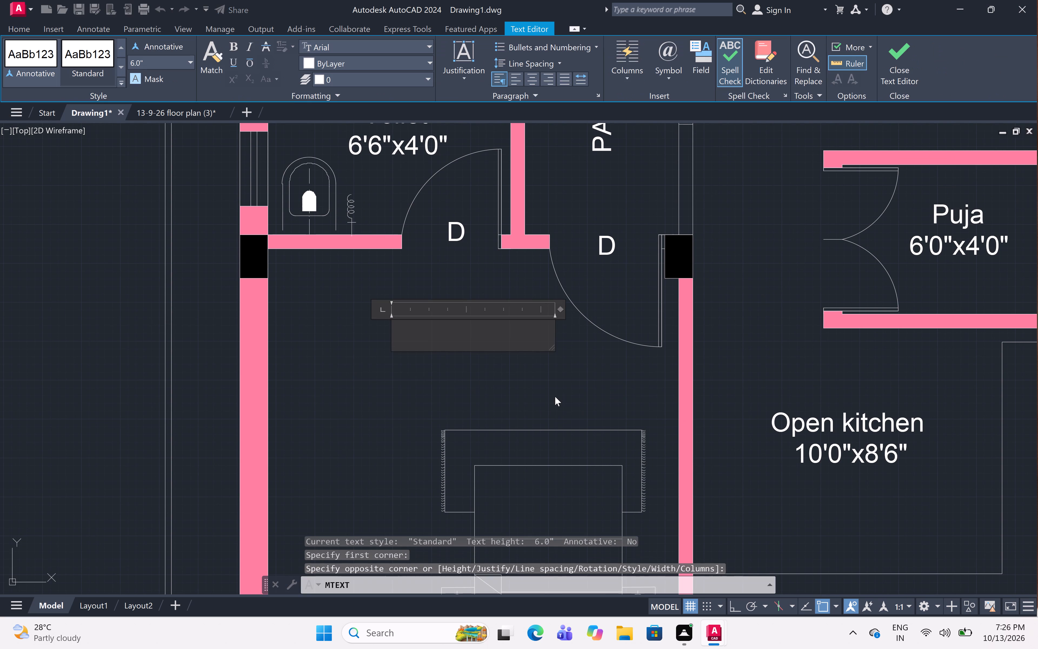
{"action": "key", "text": "space"}
{"action": "key", "text": "space"}
{"action": "key", "text": "space"}
{"action": "key", "text": "space"}
{"action": "key", "text": "space"}
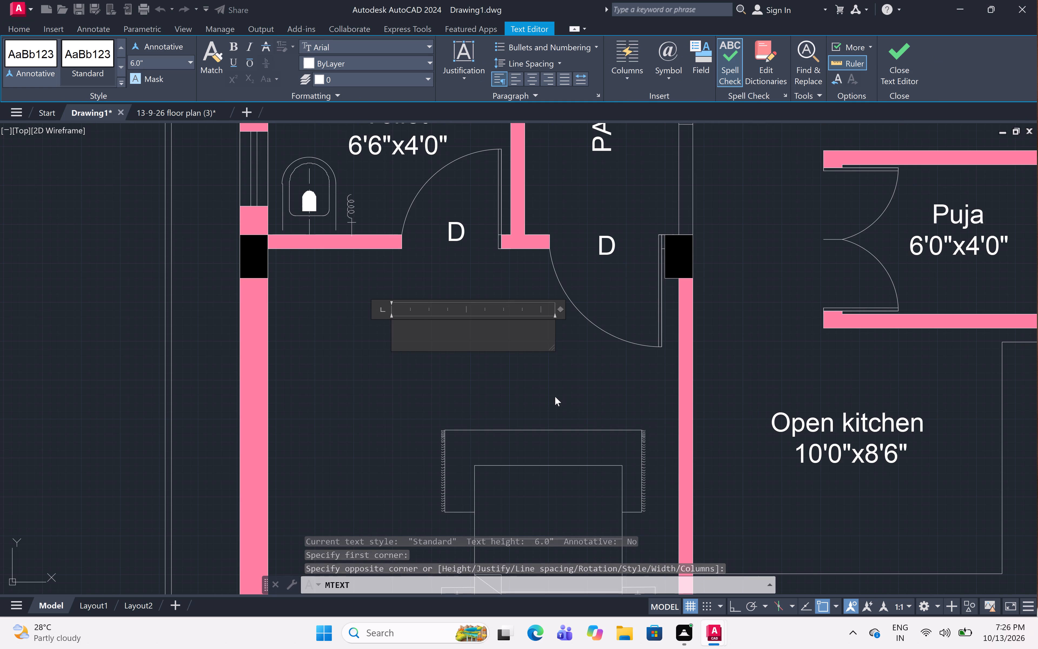
{"action": "key", "text": "b"}
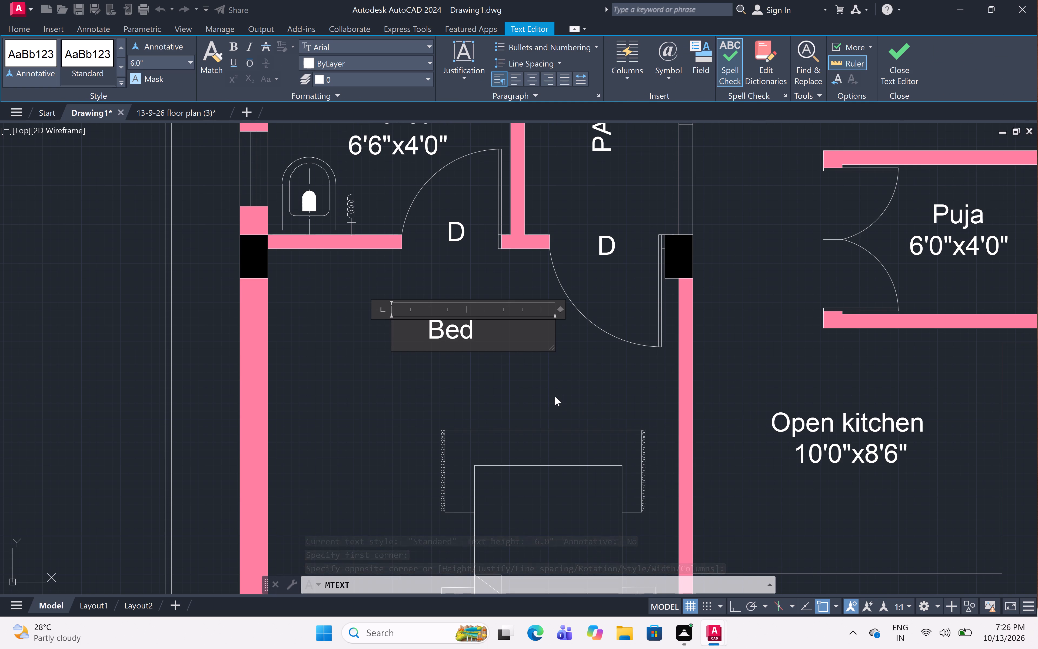
{"action": "key", "text": "Return"}
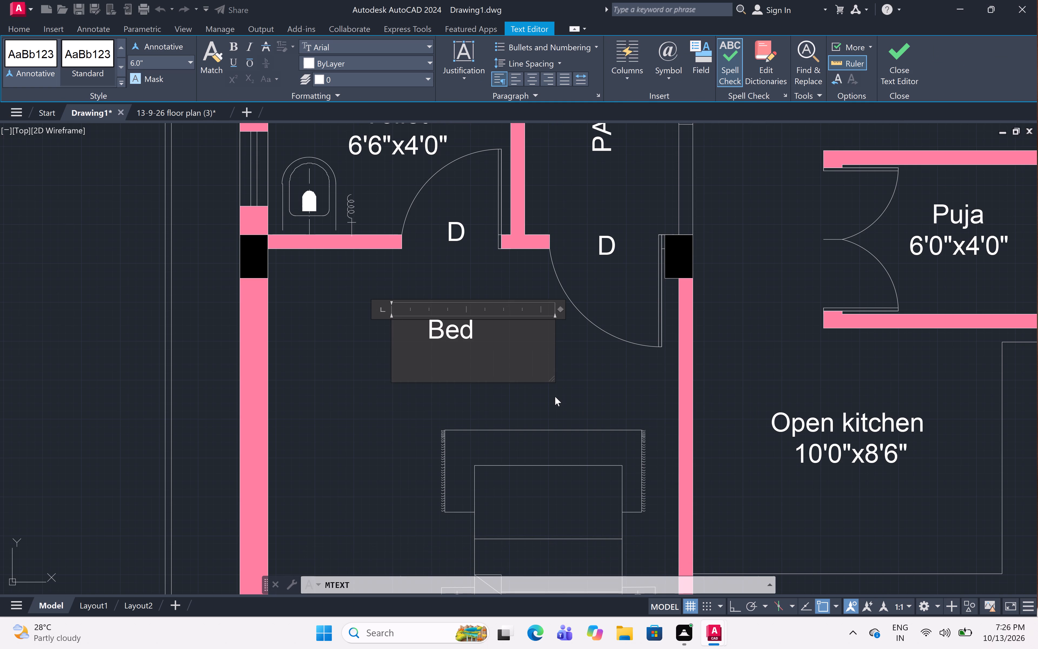
{"action": "type", "text": "11"}
{"action": "key", "text": "apostrophe"}
{"action": "key", "text": "0"}
{"action": "key", "text": "shift+quotedbl"}
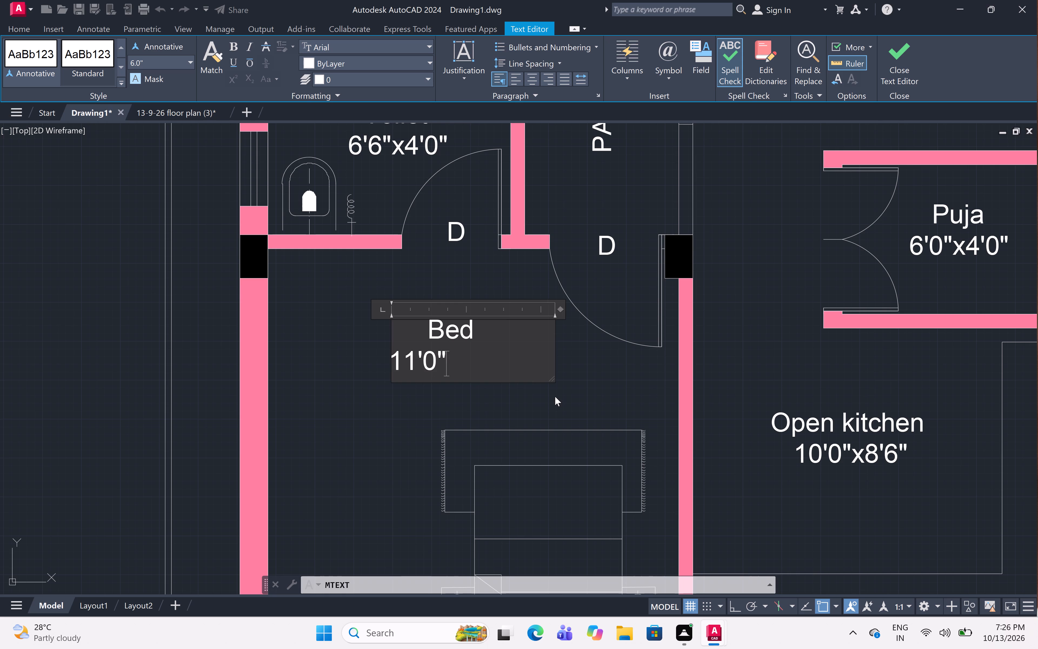
{"action": "type", "text": "x10'6\""}
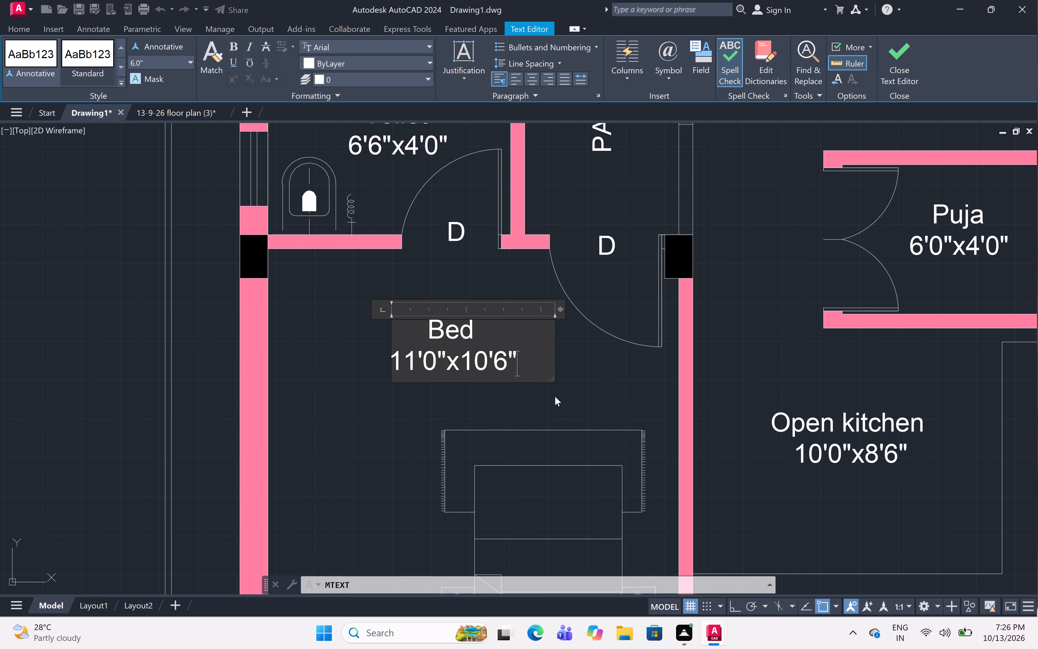
{"action": "left_click", "coordinate": [493, 395]}
Examine the labelled rooms around the passage, toilets, Puja room and hall for areas still without a label.
{"action": "scroll", "coordinate": [461, 356], "scroll_direction": "down", "scroll_amount": 3}
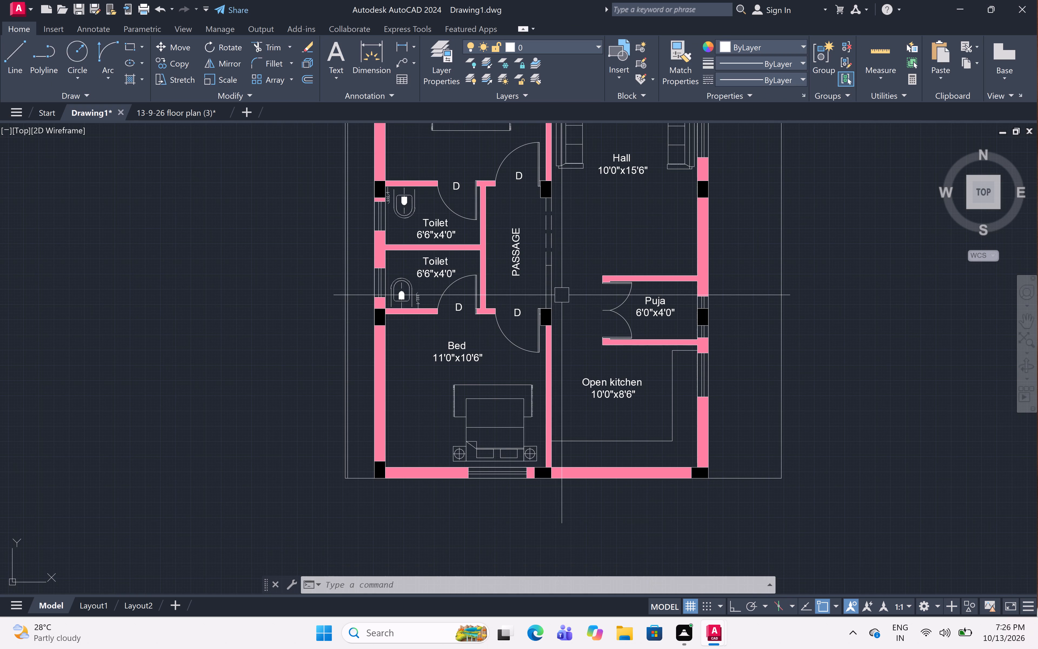
{"action": "middle_click_drag", "start_coordinate": [594, 237], "coordinate": [587, 266]}
{"action": "scroll", "coordinate": [559, 263], "scroll_direction": "up", "scroll_amount": 1}
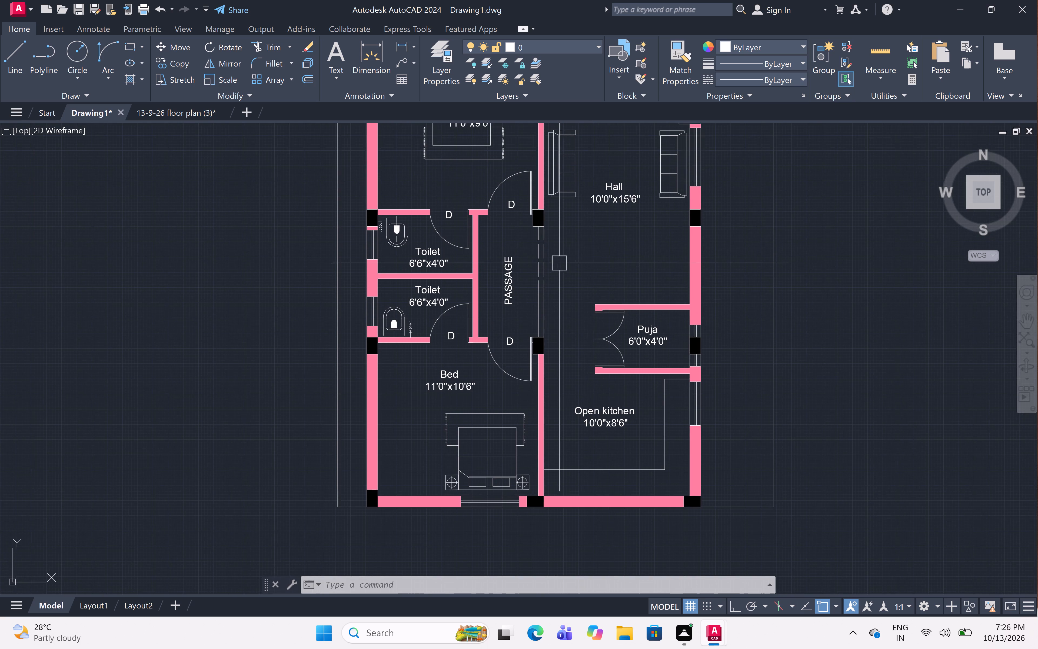
{"action": "scroll", "coordinate": [559, 263], "scroll_direction": "up", "scroll_amount": 1}
{"action": "middle_click_drag", "start_coordinate": [559, 262], "coordinate": [559, 259]}
{"action": "scroll", "coordinate": [559, 259], "scroll_direction": "up", "scroll_amount": 1}
{"action": "scroll", "coordinate": [559, 259], "scroll_direction": "down", "scroll_amount": 1}
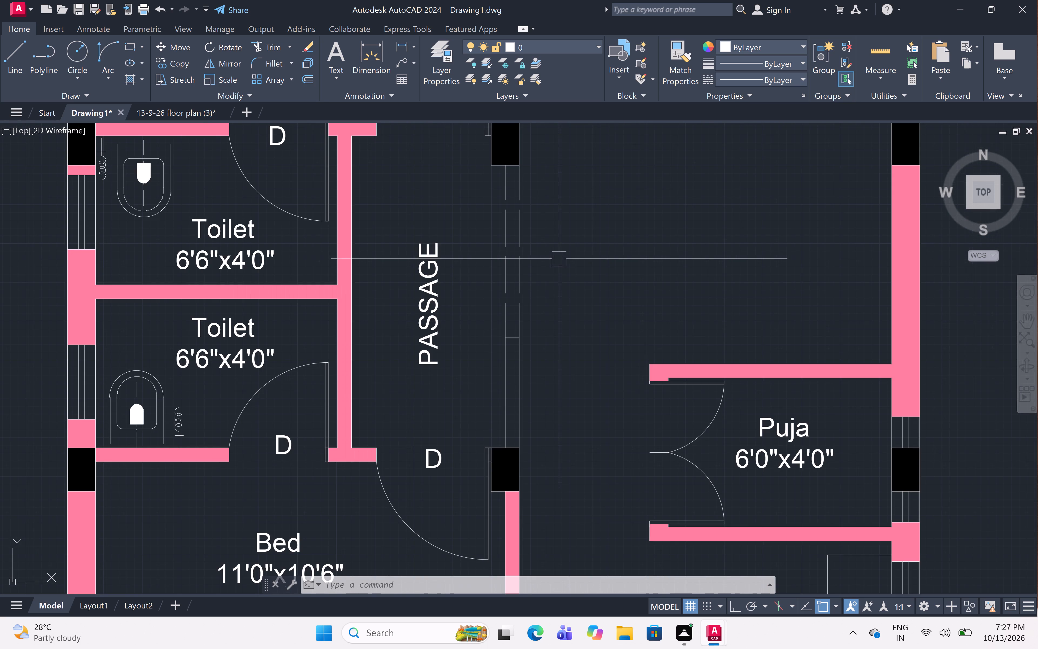
{"action": "middle_click_drag", "start_coordinate": [559, 259], "coordinate": [531, 303]}
{"action": "scroll", "coordinate": [531, 298], "scroll_direction": "down", "scroll_amount": 2}
{"action": "middle_click_drag", "start_coordinate": [531, 298], "coordinate": [507, 339]}
{"action": "scroll", "coordinate": [466, 358], "scroll_direction": "up", "scroll_amount": 2}
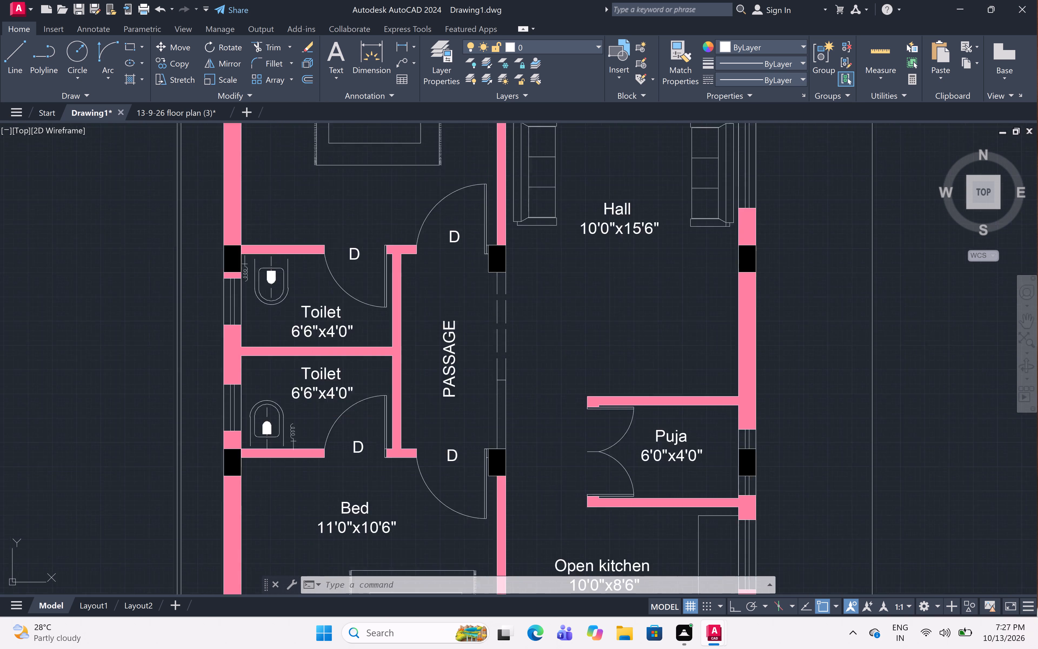
{"action": "scroll", "coordinate": [466, 357], "scroll_direction": "up", "scroll_amount": 2}
{"action": "scroll", "coordinate": [464, 355], "scroll_direction": "down", "scroll_amount": 3}
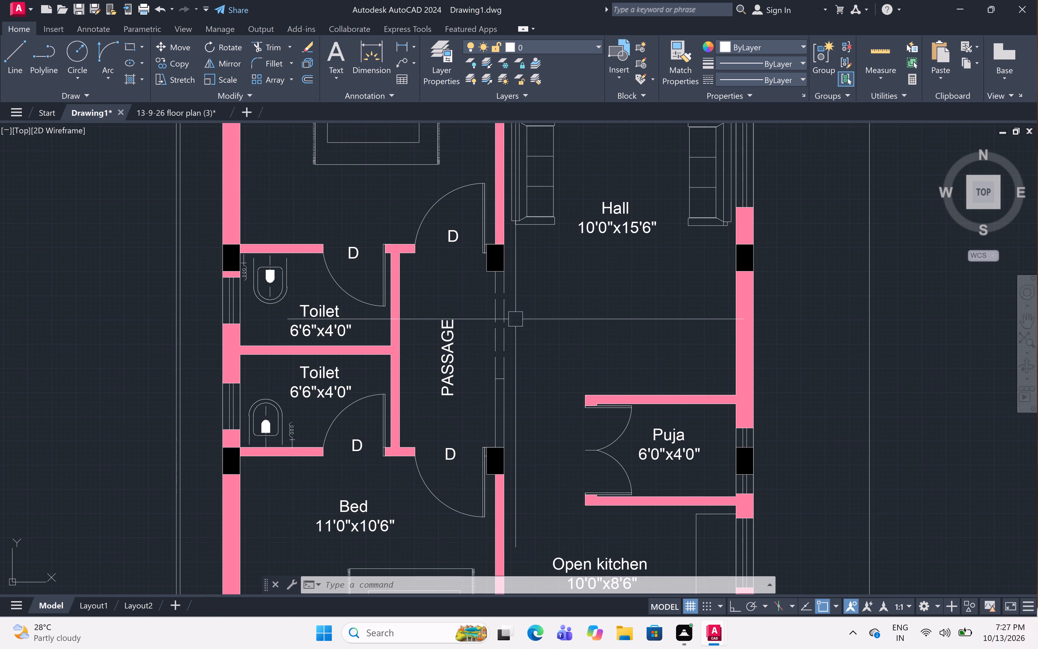
{"action": "middle_click_drag", "start_coordinate": [535, 309], "coordinate": [502, 330]}
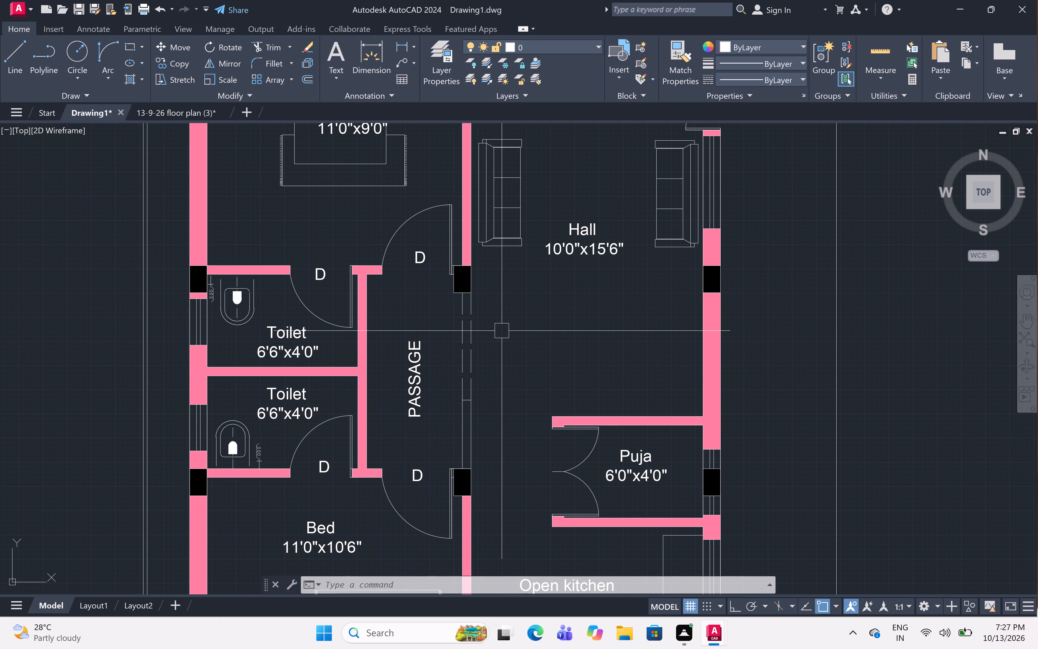
{"action": "middle_click_drag", "start_coordinate": [535, 317], "coordinate": [526, 352]}
{"action": "scroll", "coordinate": [527, 343], "scroll_direction": "down", "scroll_amount": 1}
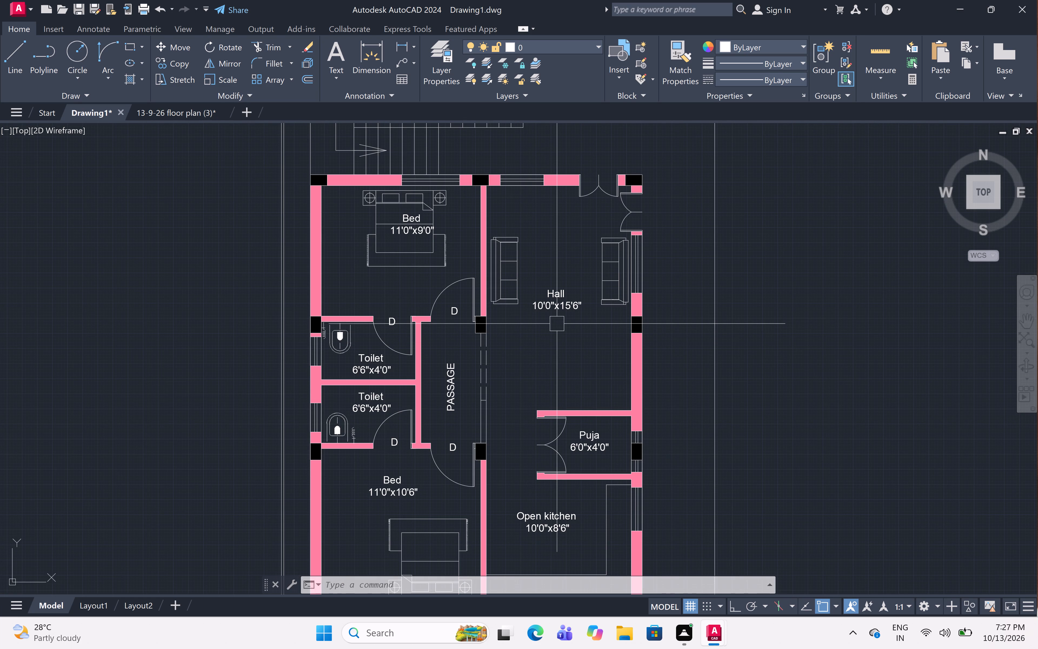
Place a multiline text label reading "NORTH OPEN SPACE" outside the hall's double entrance door, beside the staircase.
{"action": "scroll", "coordinate": [557, 324], "scroll_direction": "down", "scroll_amount": 1}
{"action": "scroll", "coordinate": [561, 200], "scroll_direction": "up", "scroll_amount": 2}
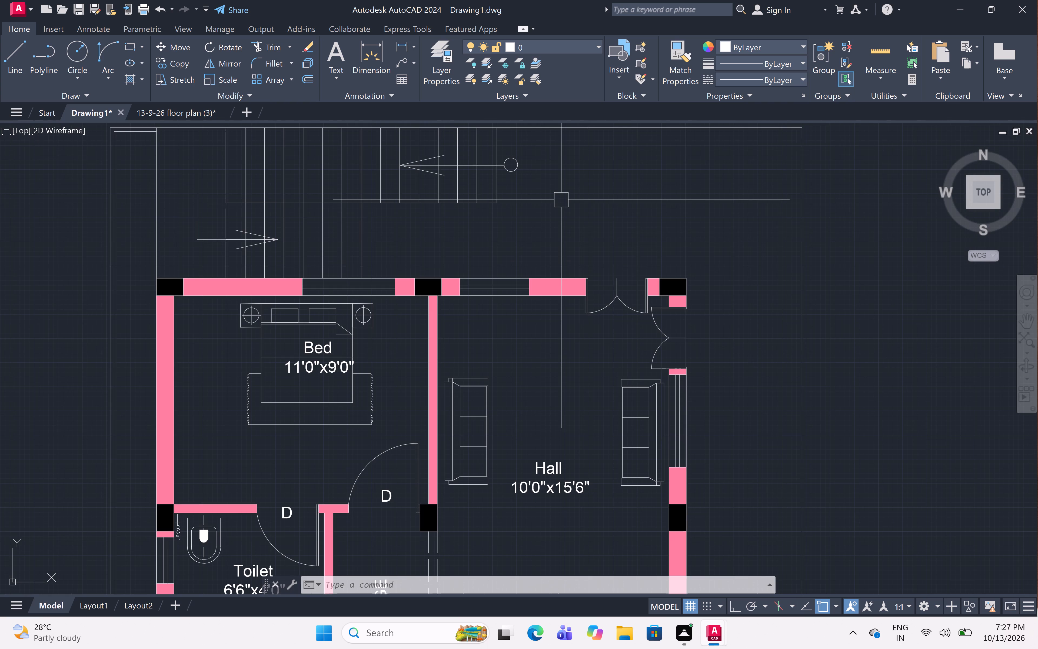
{"action": "type", "text": "mt"}
{"action": "key", "text": "space"}
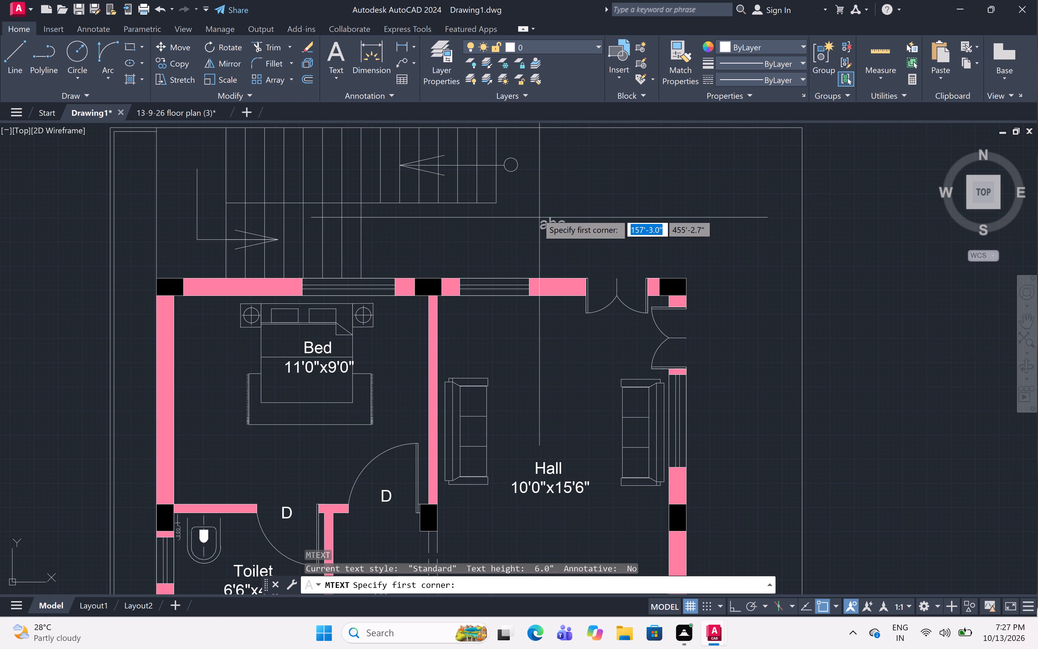
{"action": "left_click", "coordinate": [529, 213]}
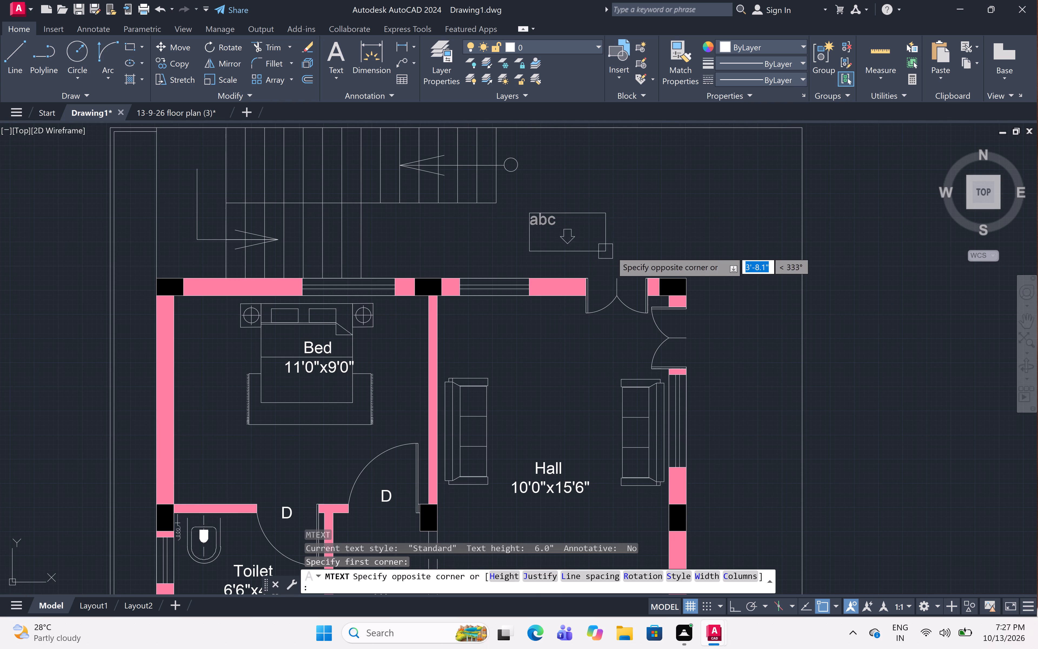
{"action": "left_click", "coordinate": [645, 250]}
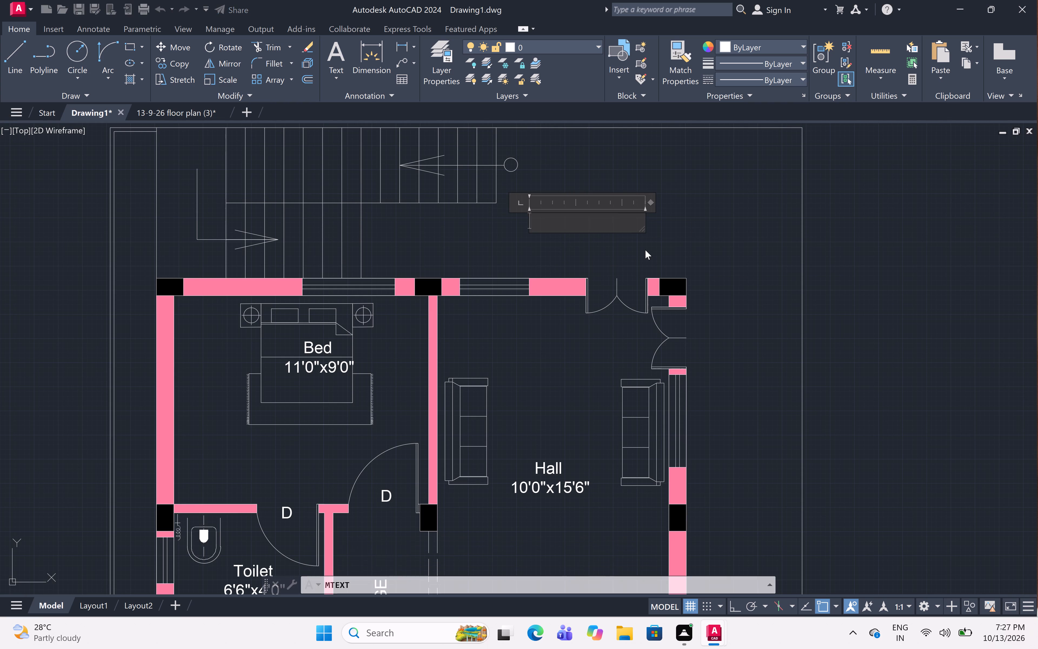
{"action": "type", "text": "north"}
{"action": "key", "text": "space"}
{"action": "key", "text": "BackSpace"}
{"action": "key", "text": "BackSpace"}
{"action": "key", "text": "BackSpace"}
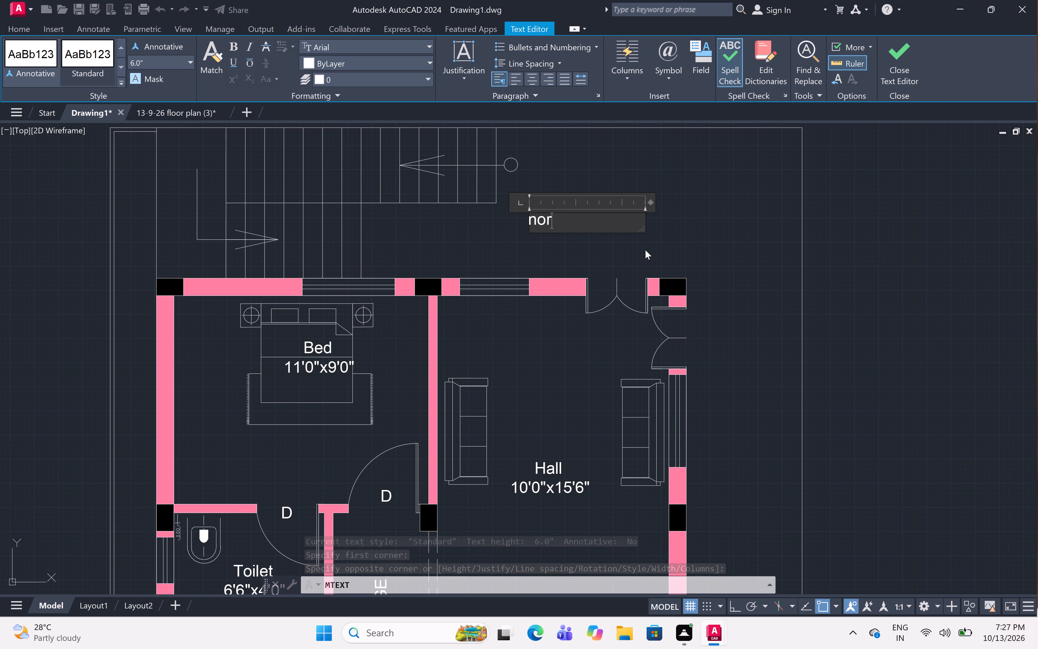
{"action": "key", "text": "BackSpace"}
{"action": "key", "text": "BackSpace"}
{"action": "key", "text": "BackSpace"}
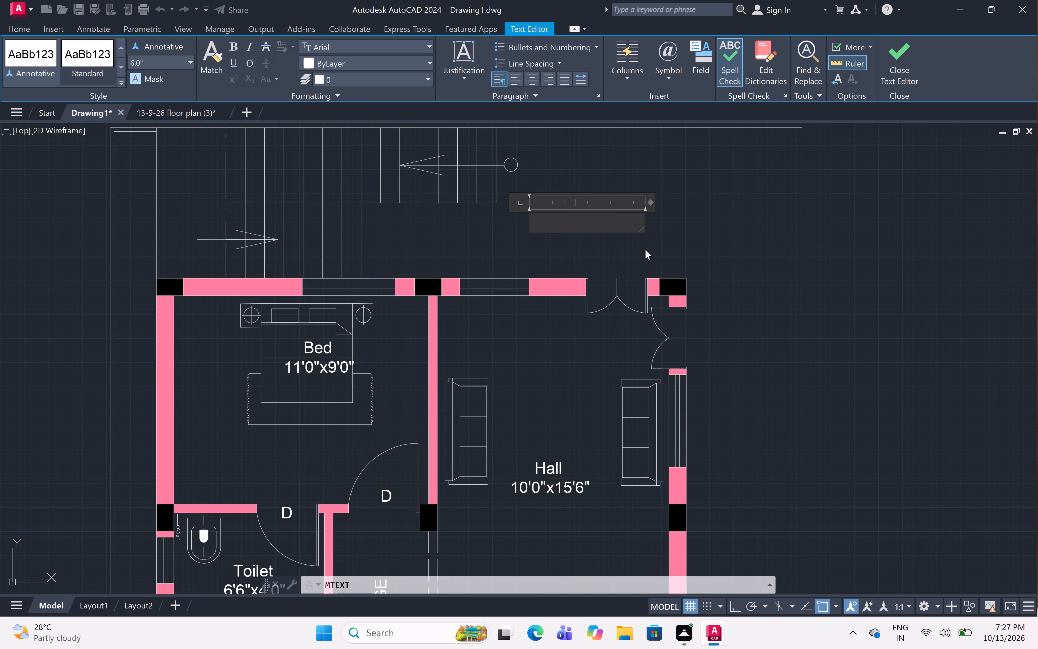
{"action": "type", "text": "NORTH"}
{"action": "key", "text": "space"}
{"action": "type", "text": "OPEN"}
{"action": "key", "text": "space"}
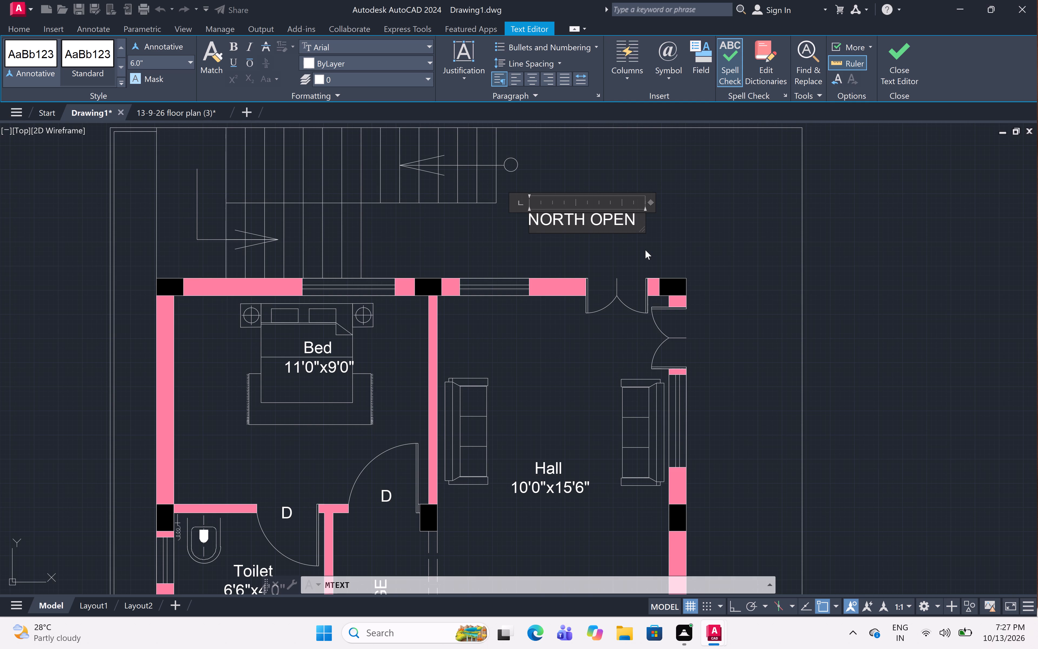
{"action": "type", "text": "SPA"}
{"action": "type", "text": "CE"}
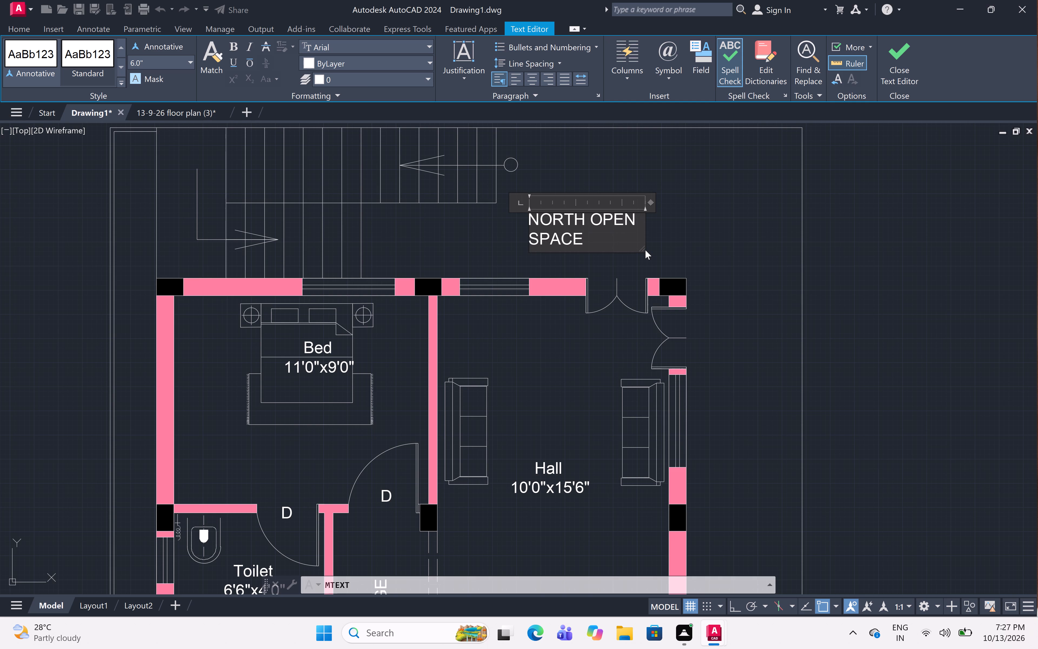
Widen the "NORTH OPEN SPACE" text frame so the label fits on one line, and save the text.
{"action": "left_click", "coordinate": [642, 201]}
{"action": "left_click_drag", "start_coordinate": [641, 197], "coordinate": [677, 204]}
{"action": "left_click_drag", "start_coordinate": [643, 198], "coordinate": [656, 203]}
{"action": "left_click_drag", "start_coordinate": [648, 201], "coordinate": [714, 204]}
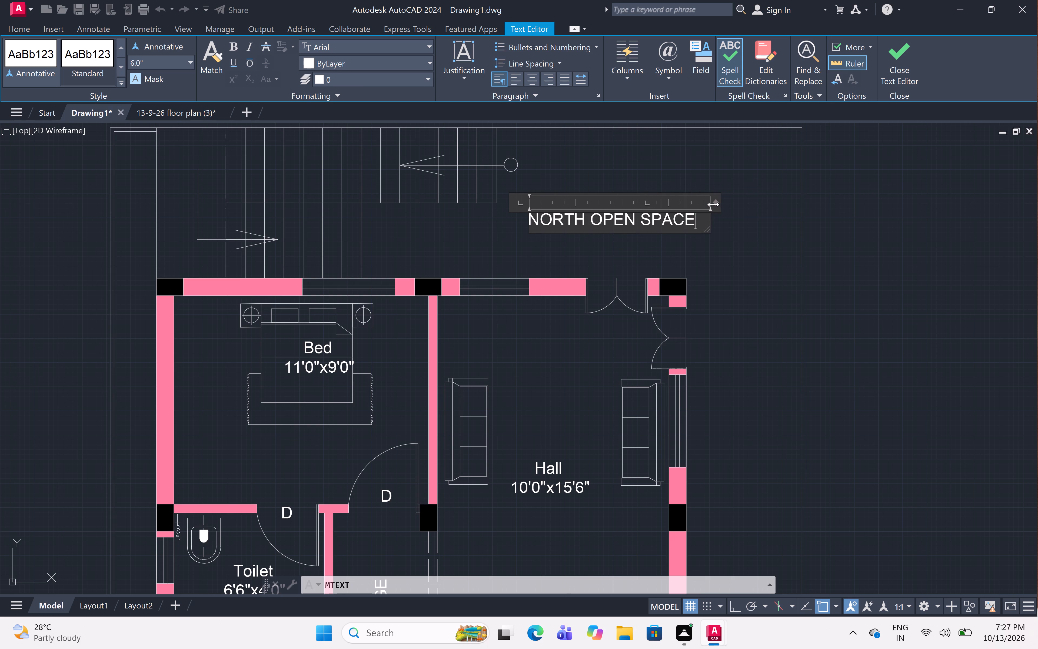
{"action": "key", "text": "Escape"}
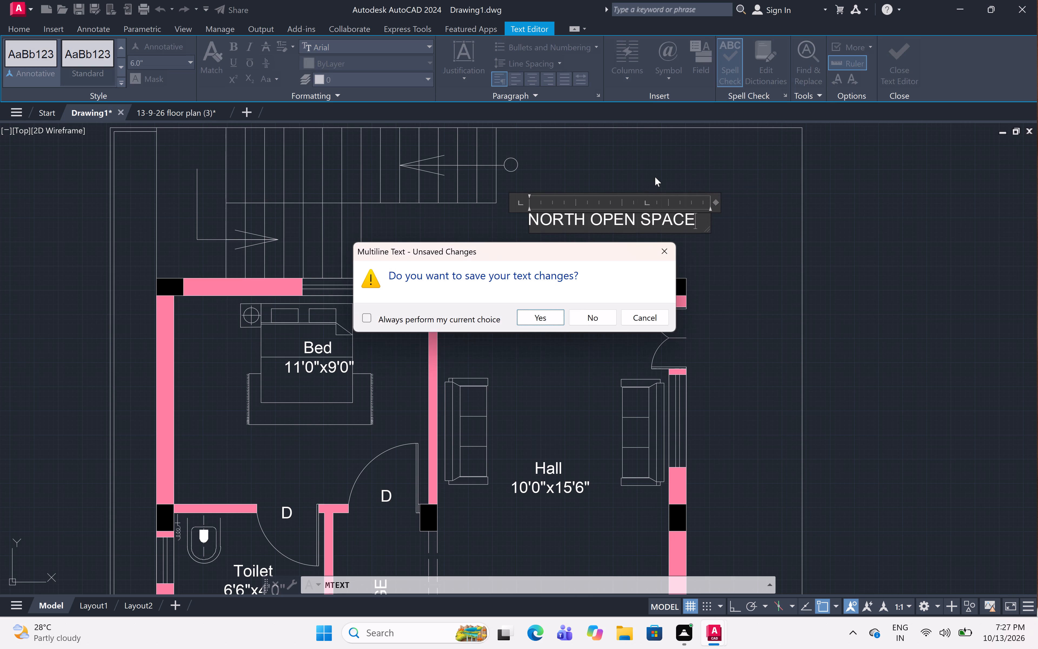
{"action": "left_click", "coordinate": [549, 313]}
Place a multiline text label reading "WEST OPEN SPACE - 2'" outside the plot's west boundary, level with the upper bedroom.
{"action": "scroll", "coordinate": [628, 196], "scroll_direction": "down", "scroll_amount": 1}
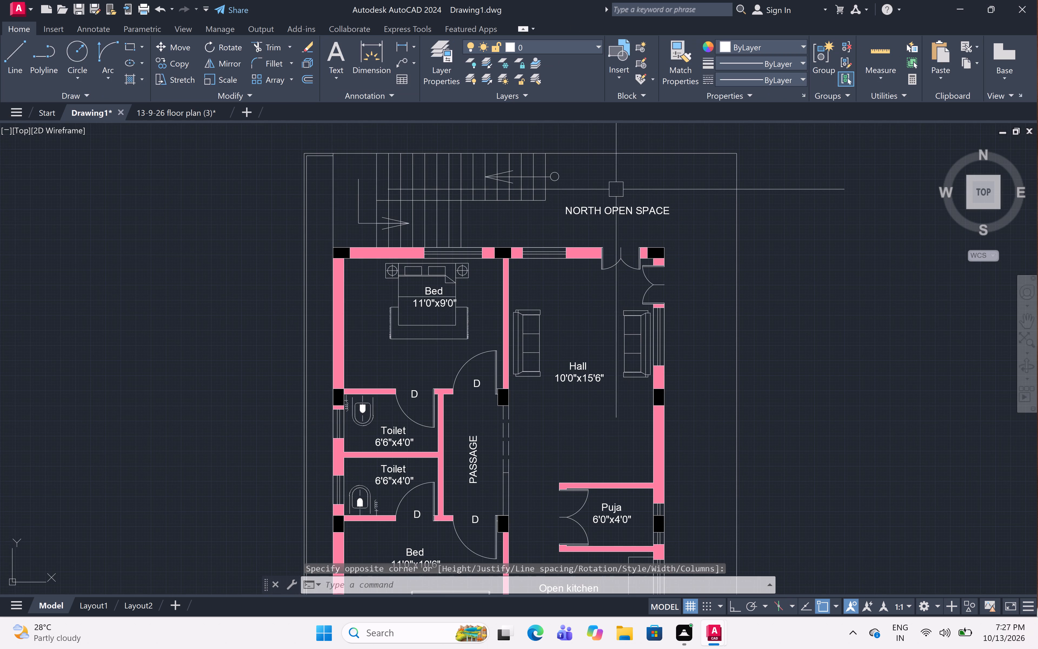
{"action": "key", "text": "m"}
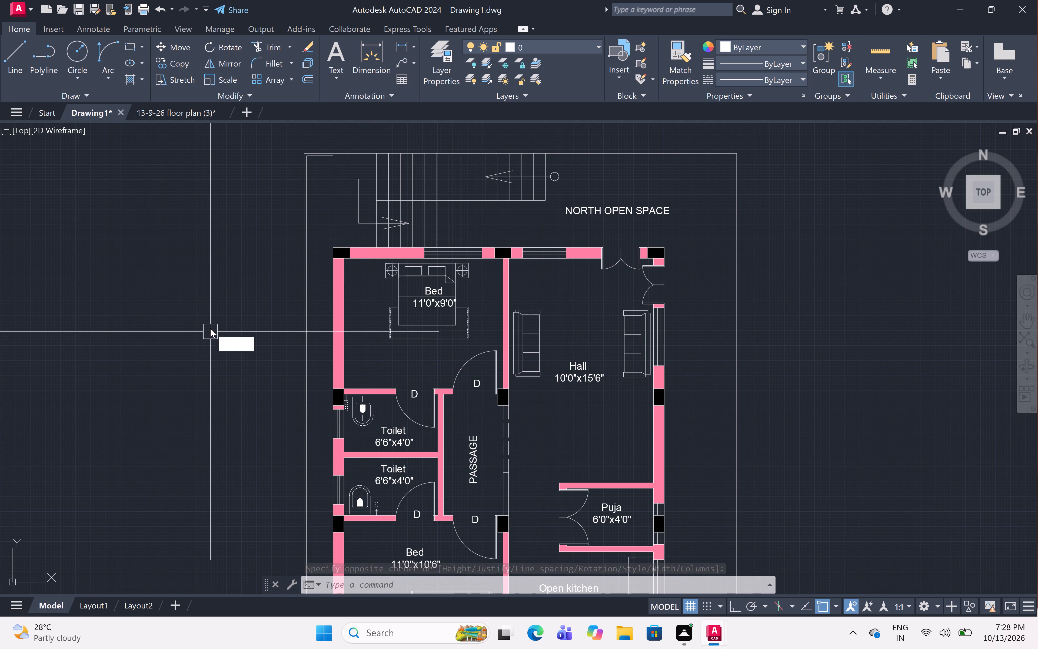
{"action": "key", "text": "r"}
{"action": "key", "text": "BackSpace"}
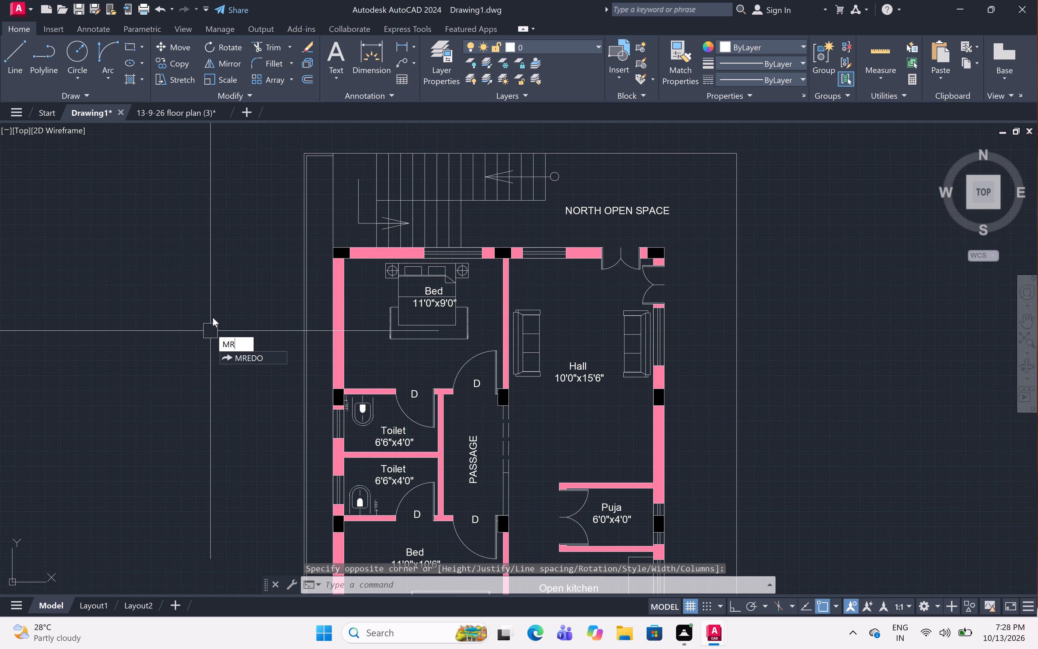
{"action": "key", "text": "BackSpace"}
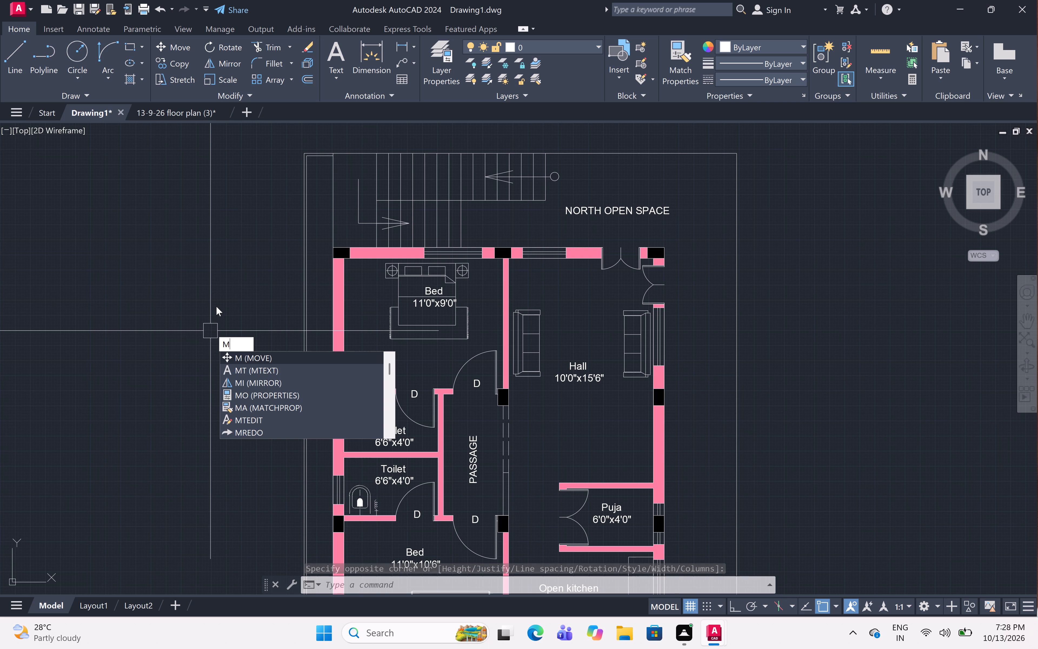
{"action": "type", "text": "T"}
{"action": "key", "text": "space"}
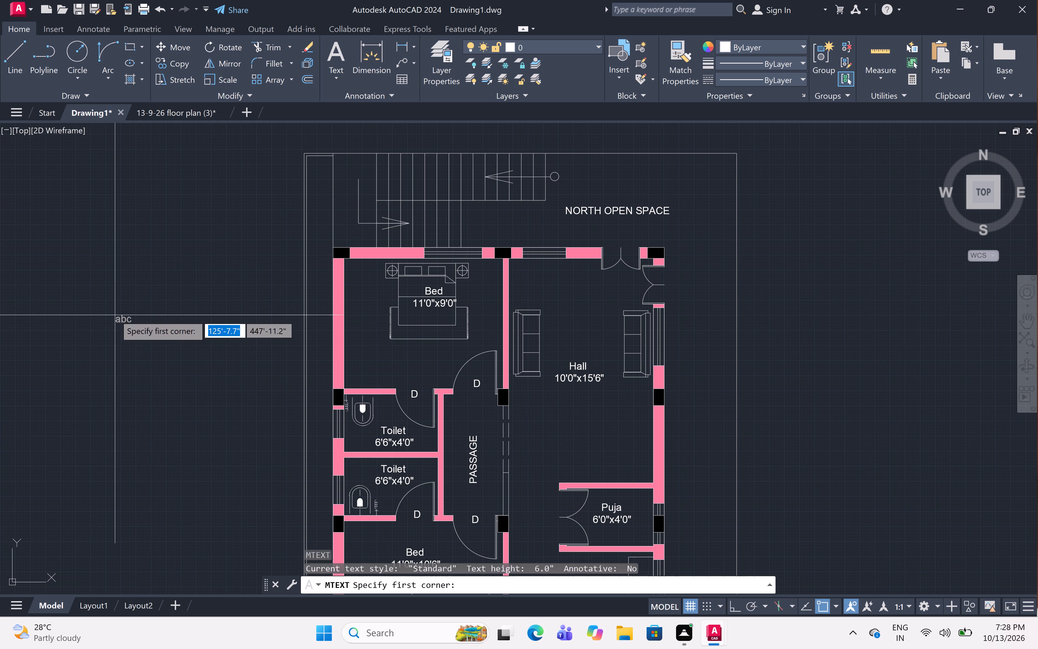
{"action": "left_click_drag", "start_coordinate": [167, 305], "coordinate": [171, 305]}
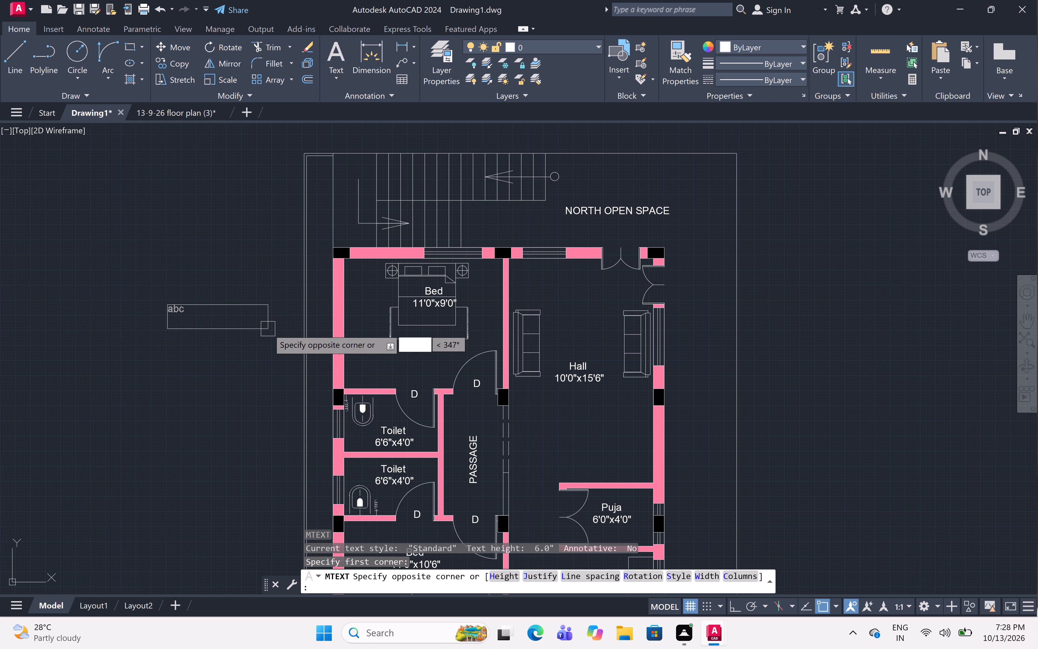
{"action": "left_click", "coordinate": [273, 331]}
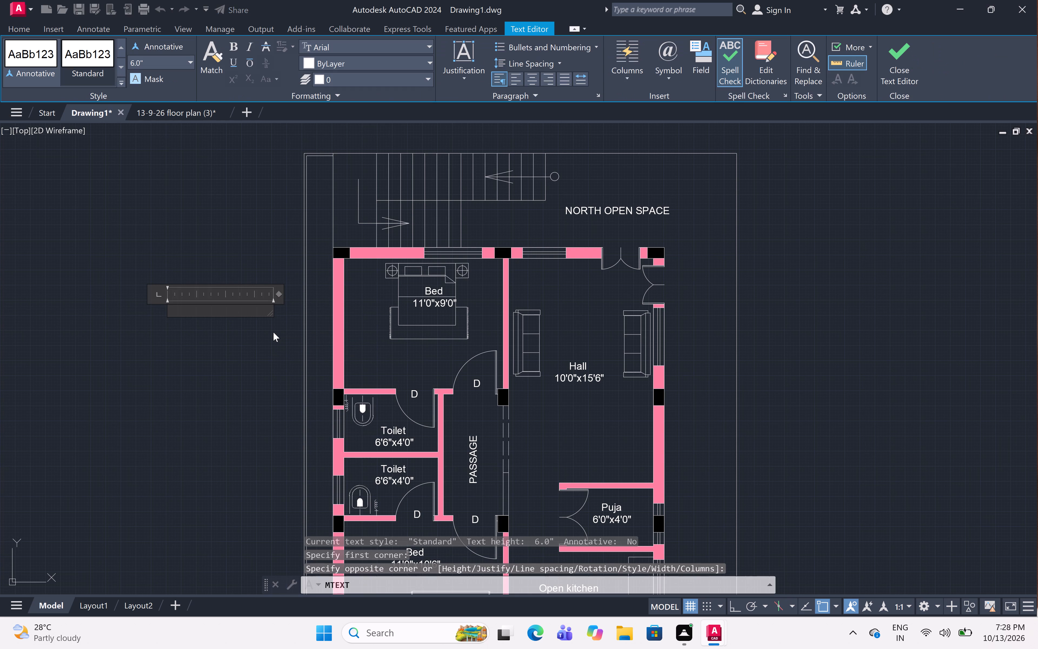
{"action": "type", "text": "WEST"}
{"action": "key", "text": "space"}
{"action": "type", "text": "OPEN"}
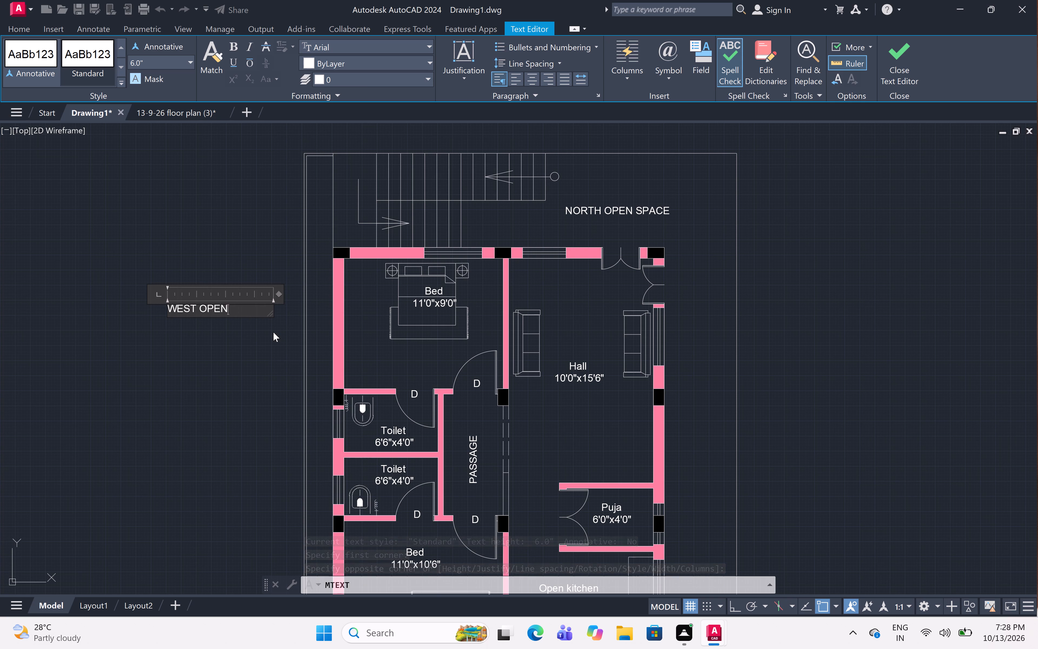
{"action": "key", "text": "space"}
{"action": "type", "text": "SP"}
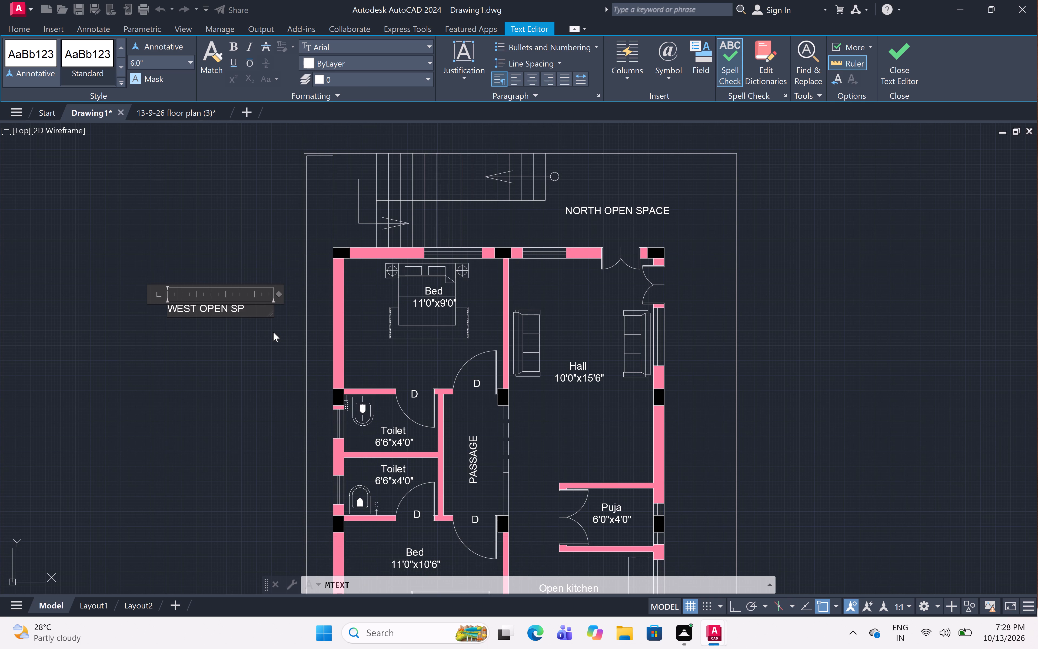
{"action": "type", "text": "ACE"}
{"action": "key", "text": "space"}
{"action": "key", "text": "minus"}
{"action": "key", "text": "space"}
{"action": "type", "text": "2'"}
{"action": "left_click", "coordinate": [197, 359]}
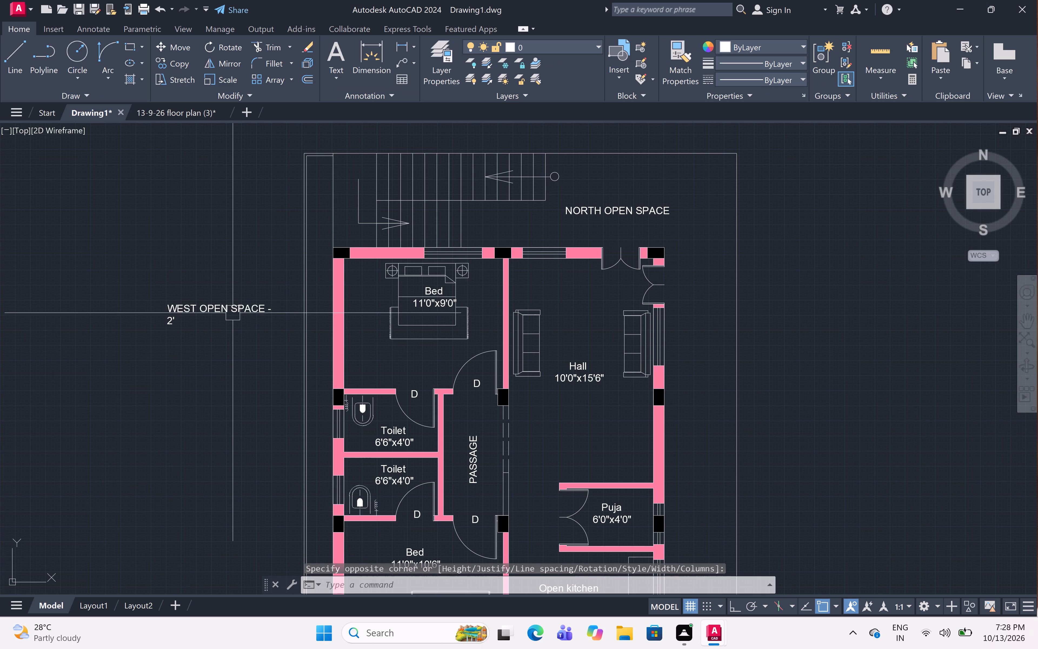
Stretch the width of the "WEST OPEN SPACE - 2'" label so its text fits on a single line.
{"action": "left_click", "coordinate": [233, 309]}
{"action": "left_click", "coordinate": [273, 304]}
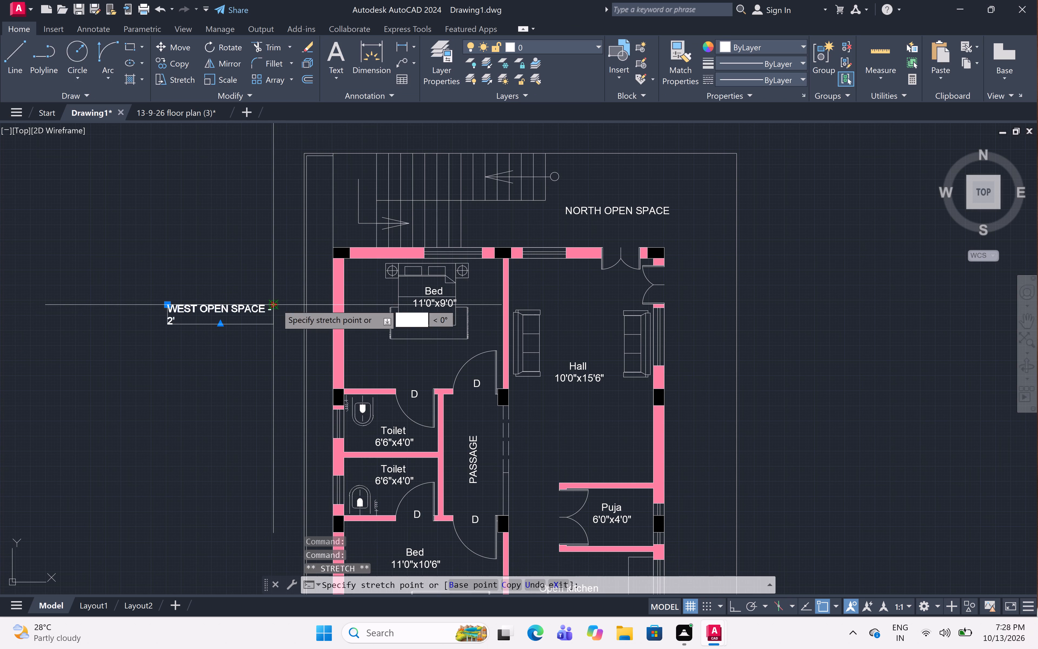
{"action": "left_click", "coordinate": [320, 303]}
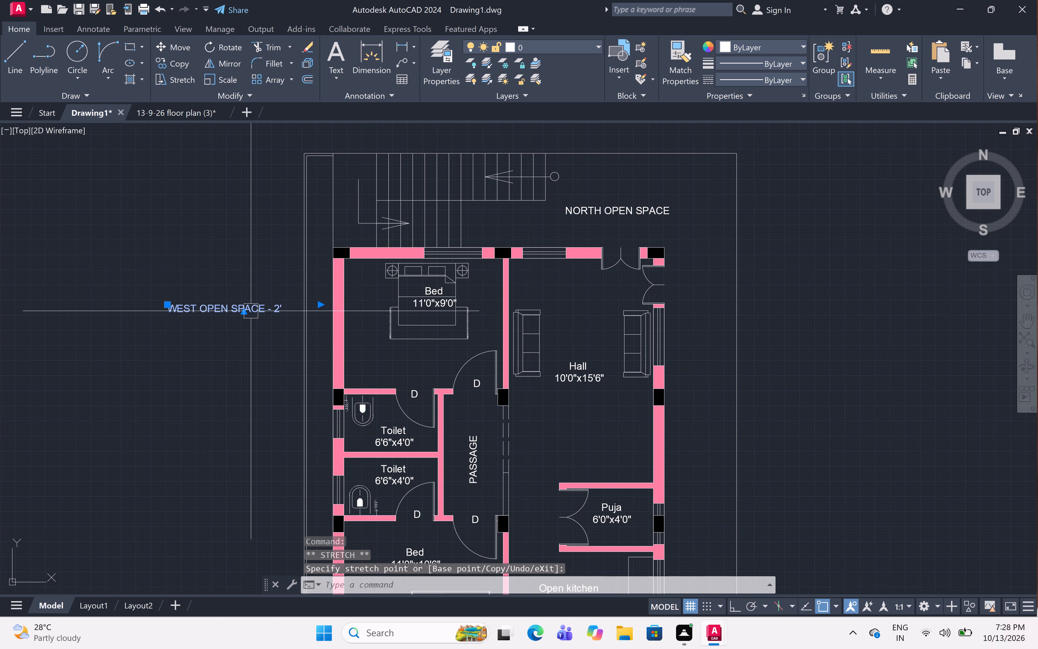
{"action": "left_click", "coordinate": [274, 284]}
{"action": "left_click", "coordinate": [274, 284]}
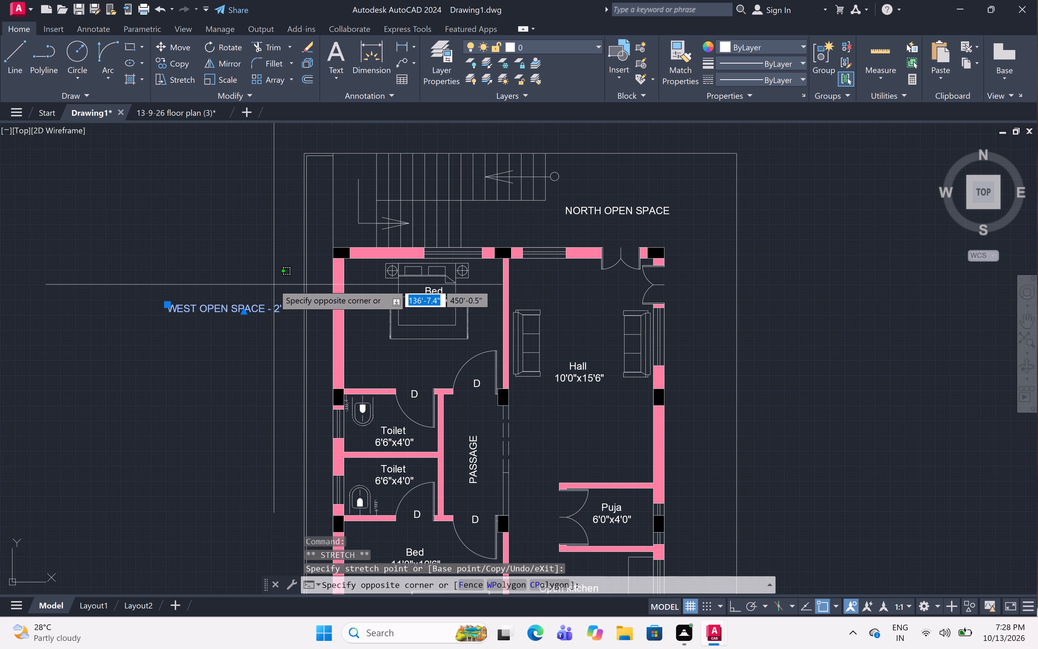
{"action": "key", "text": "Escape"}
{"action": "key", "text": "Escape"}
Rotate the "WEST OPEN SPACE - 2'" label 90° about its lower-left corner so it reads vertically upward.
{"action": "left_click", "coordinate": [258, 306]}
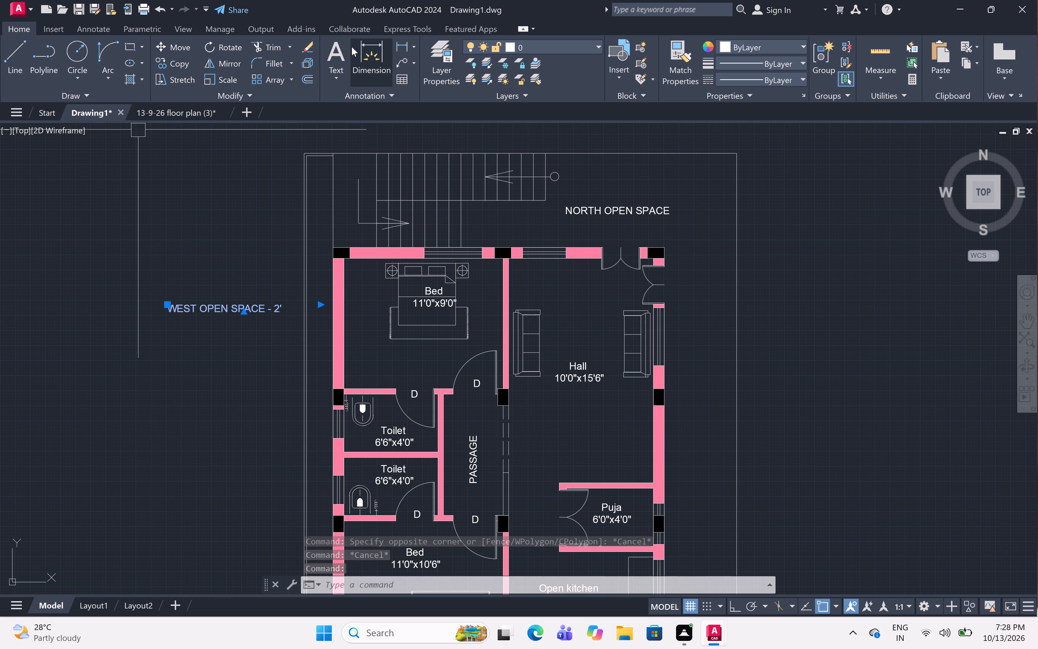
{"action": "left_click", "coordinate": [231, 50]}
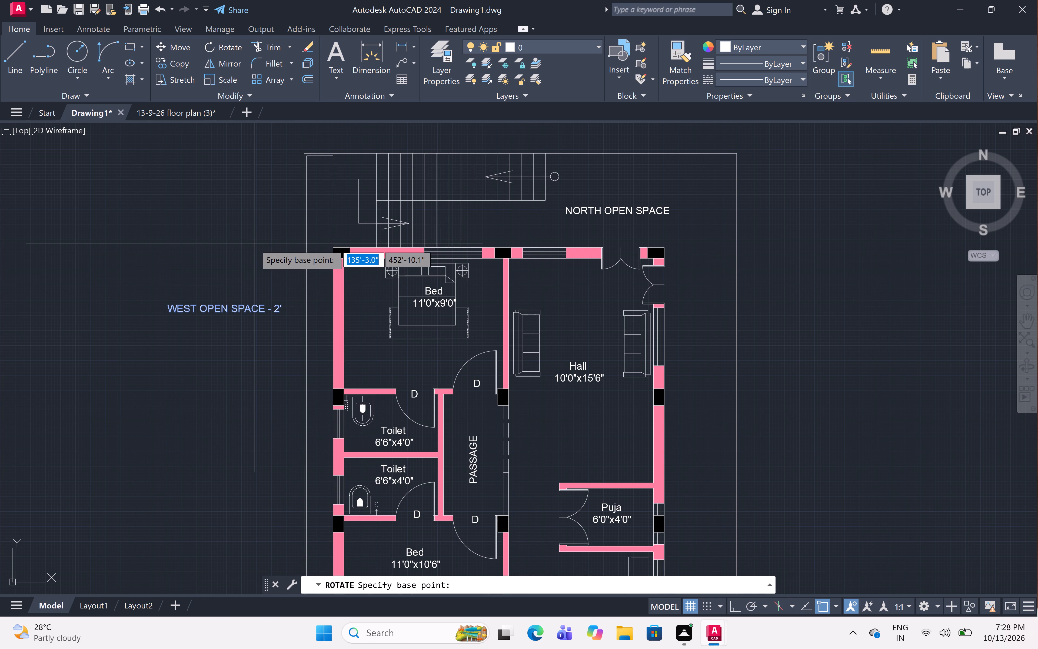
{"action": "scroll", "coordinate": [243, 240], "scroll_direction": "up", "scroll_amount": 1}
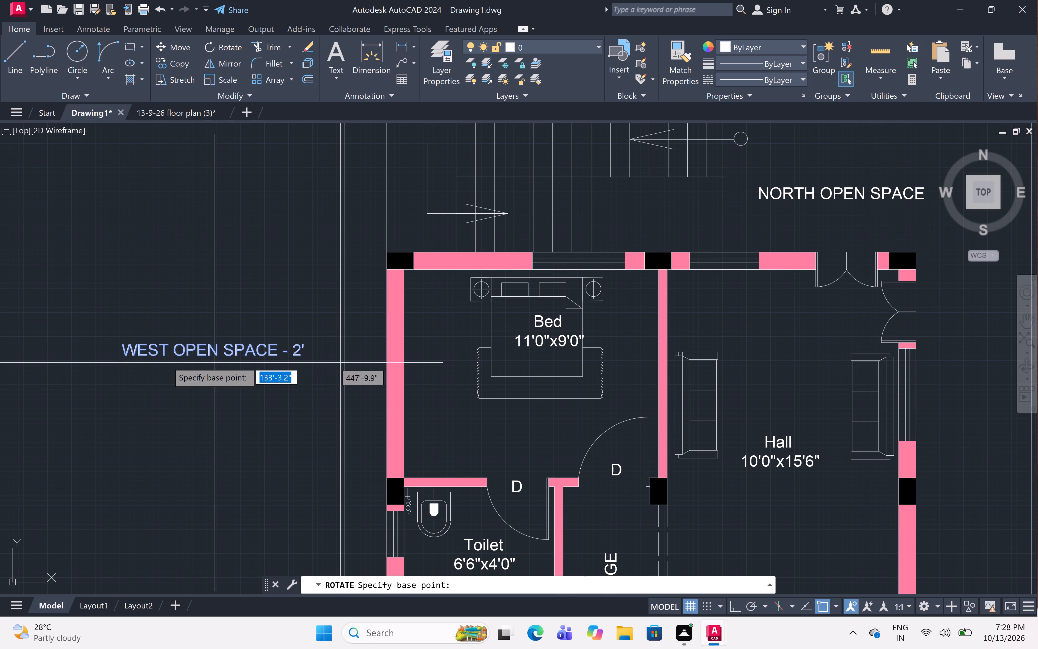
{"action": "left_click", "coordinate": [121, 357]}
{"action": "key", "text": "F8"}
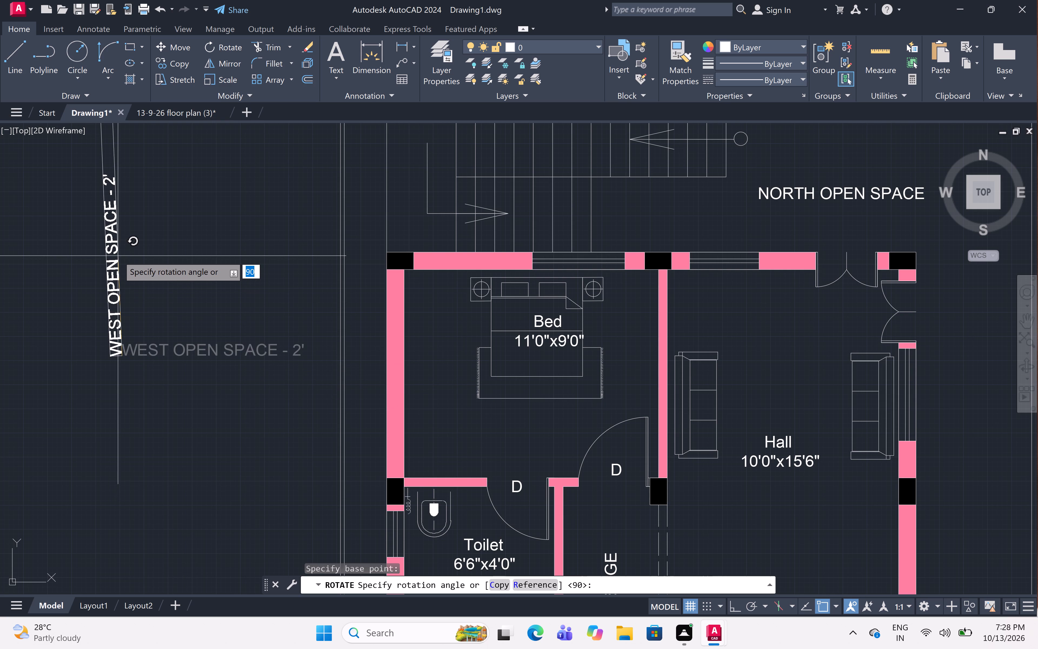
{"action": "left_click", "coordinate": [146, 237]}
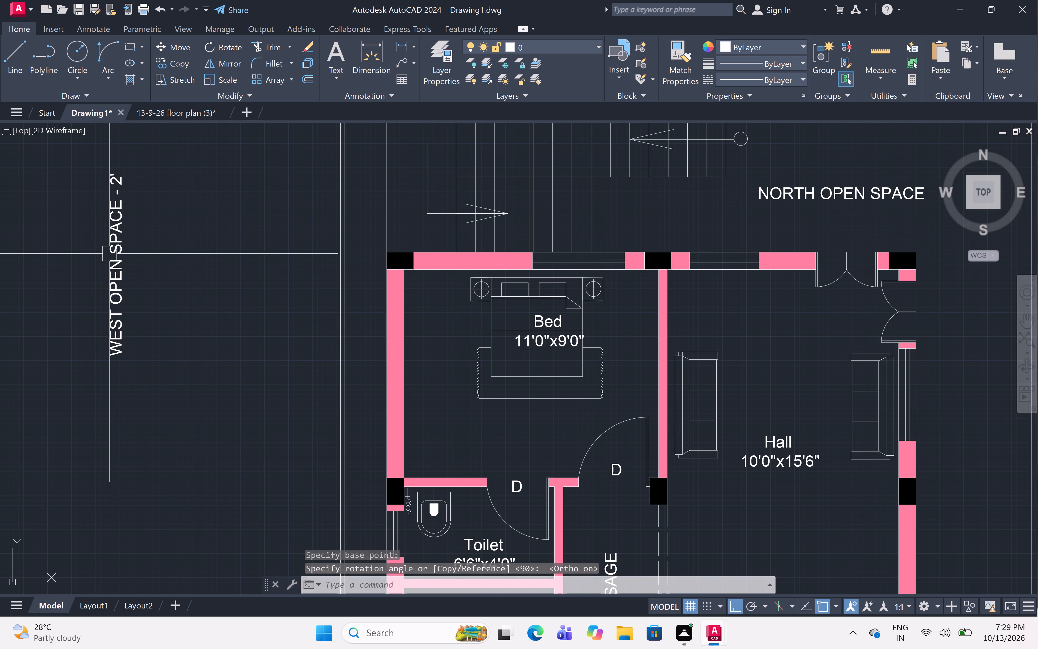
Move the vertical "WEST OPEN SPACE - 2'" label into the narrow strip between the west boundary and the house wall, beside the toilets.
{"action": "left_click", "coordinate": [110, 254]}
{"action": "scroll", "coordinate": [139, 229], "scroll_direction": "down", "scroll_amount": 3}
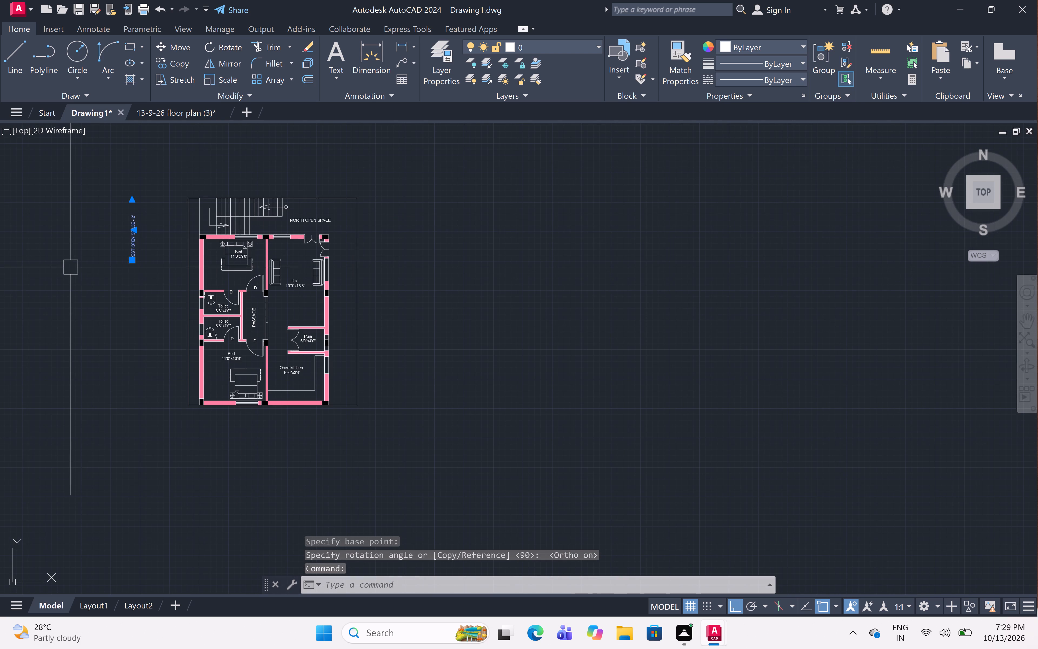
{"action": "key", "text": "m"}
{"action": "key", "text": "space"}
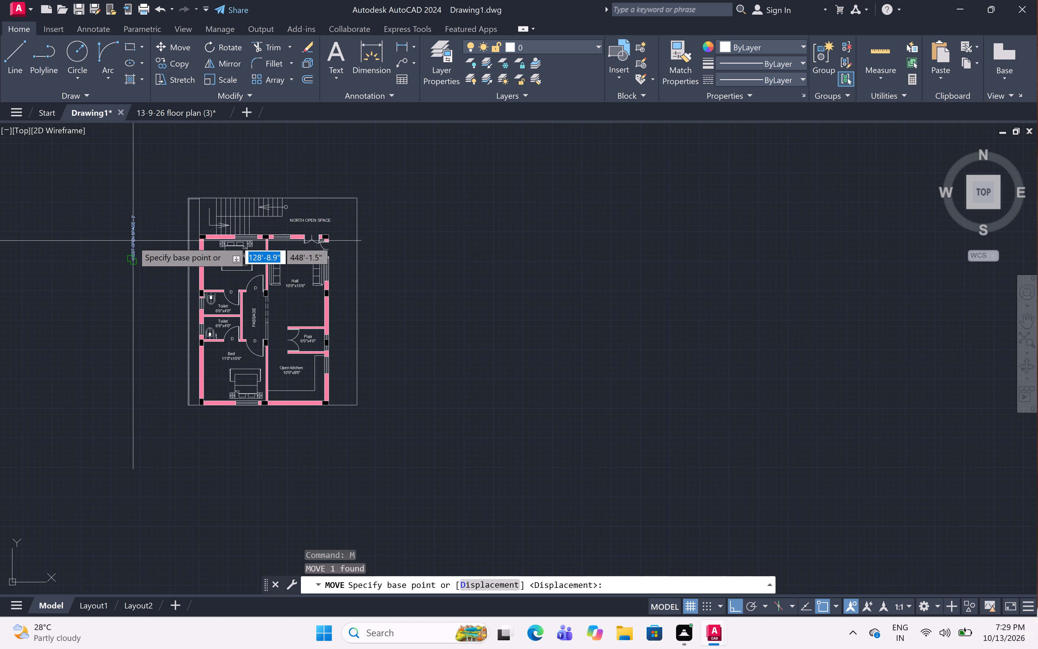
{"action": "scroll", "coordinate": [133, 248], "scroll_direction": "up", "scroll_amount": 2}
{"action": "left_click", "coordinate": [132, 252]}
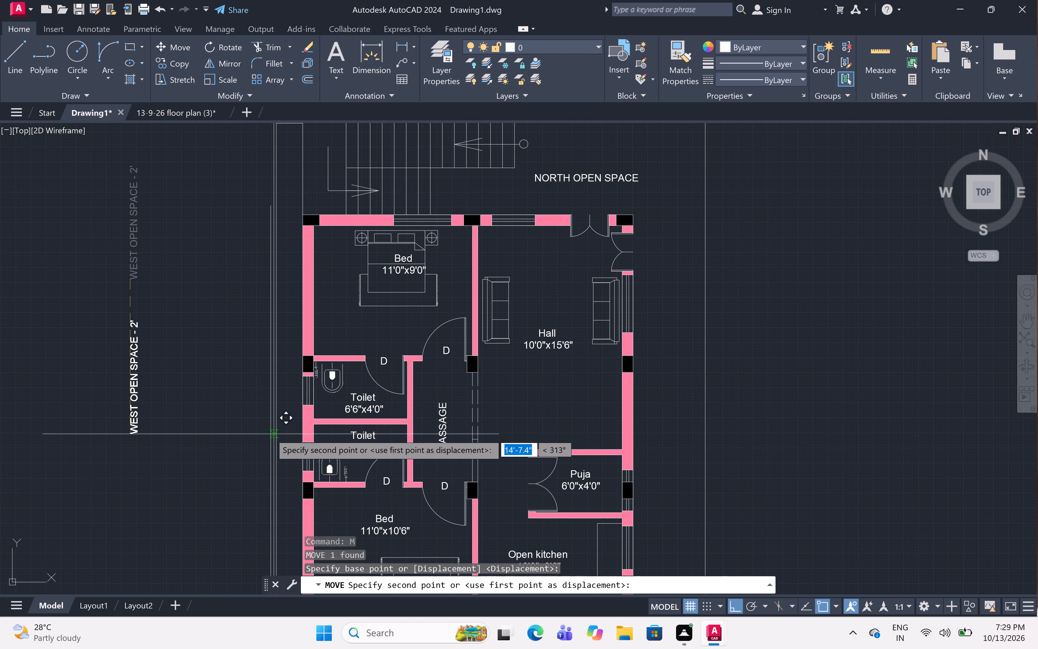
{"action": "key", "text": "F8"}
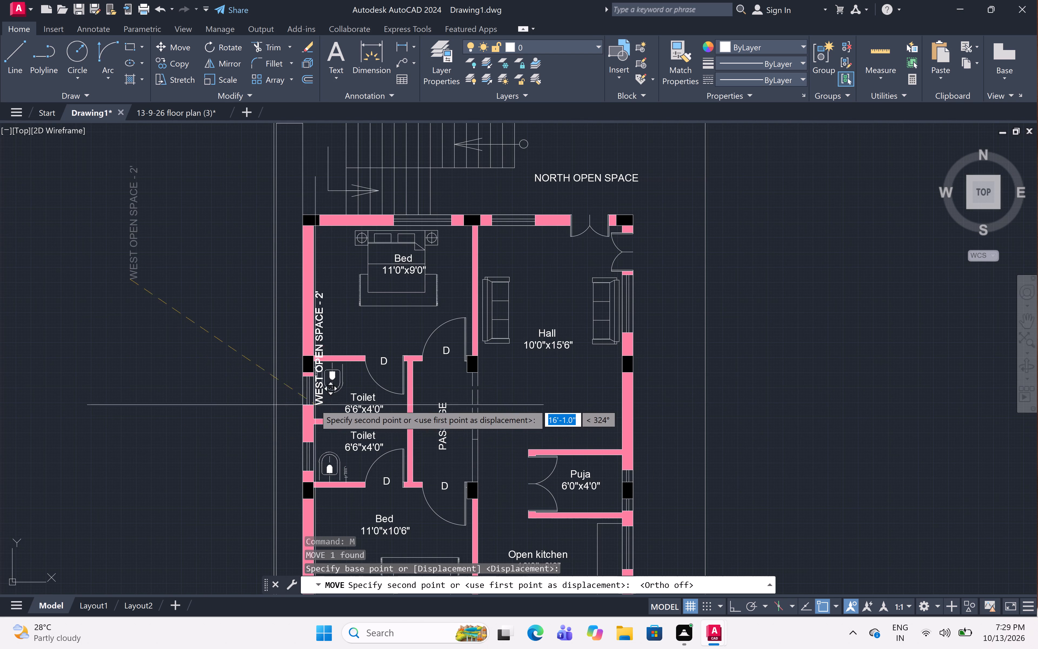
{"action": "scroll", "coordinate": [296, 371], "scroll_direction": "down", "scroll_amount": 1}
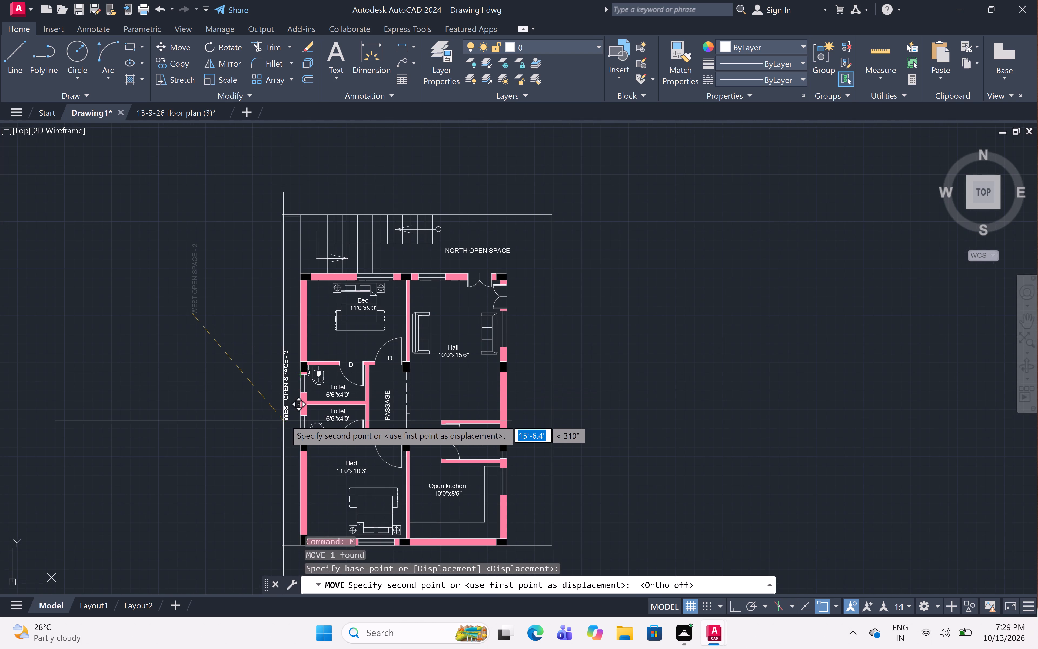
{"action": "scroll", "coordinate": [285, 419], "scroll_direction": "up", "scroll_amount": 3}
{"action": "scroll", "coordinate": [295, 395], "scroll_direction": "down", "scroll_amount": 1}
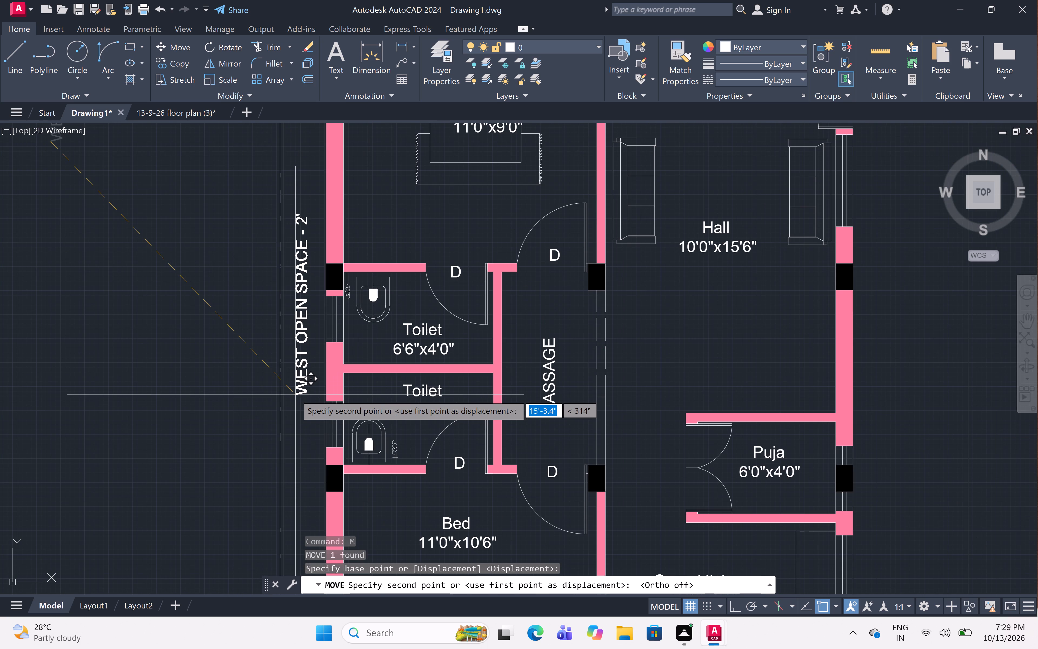
{"action": "left_click", "coordinate": [298, 397]}
{"action": "scroll", "coordinate": [215, 317], "scroll_direction": "down", "scroll_amount": 3}
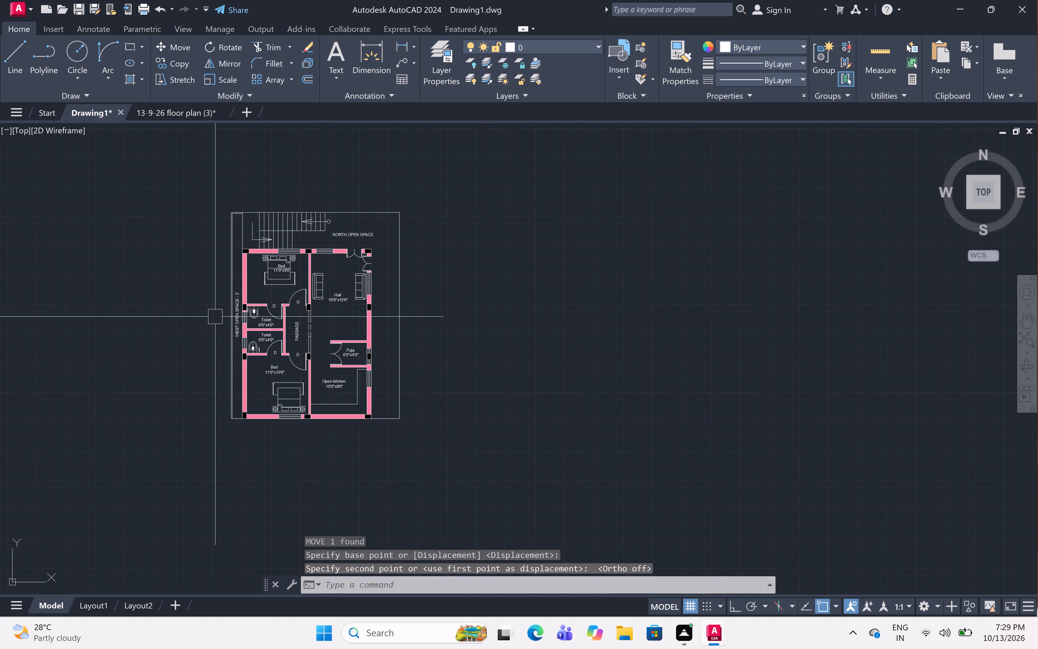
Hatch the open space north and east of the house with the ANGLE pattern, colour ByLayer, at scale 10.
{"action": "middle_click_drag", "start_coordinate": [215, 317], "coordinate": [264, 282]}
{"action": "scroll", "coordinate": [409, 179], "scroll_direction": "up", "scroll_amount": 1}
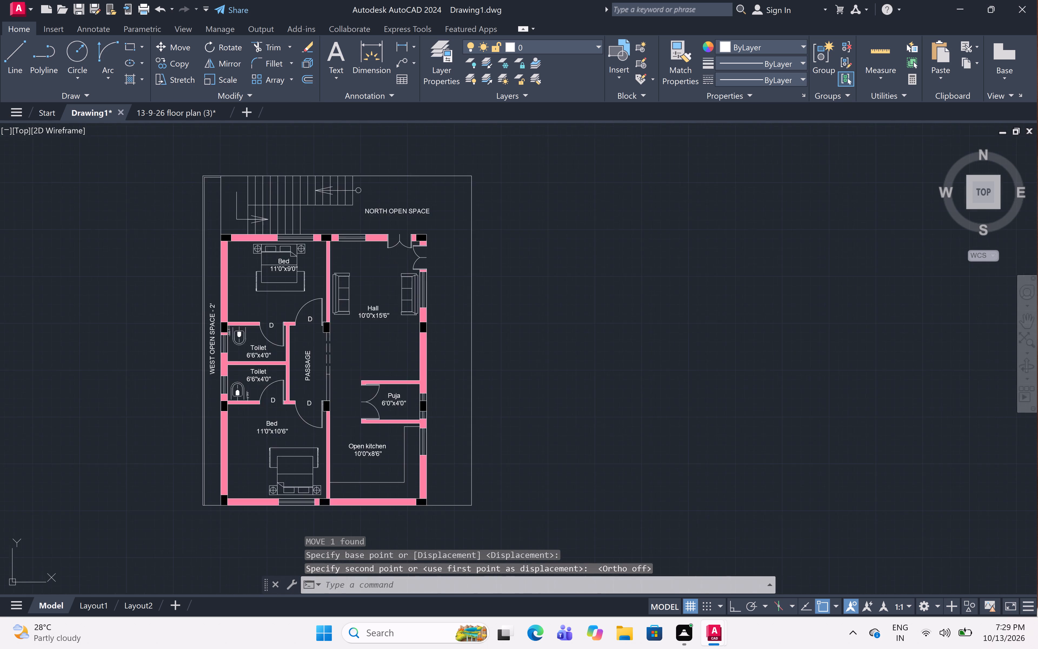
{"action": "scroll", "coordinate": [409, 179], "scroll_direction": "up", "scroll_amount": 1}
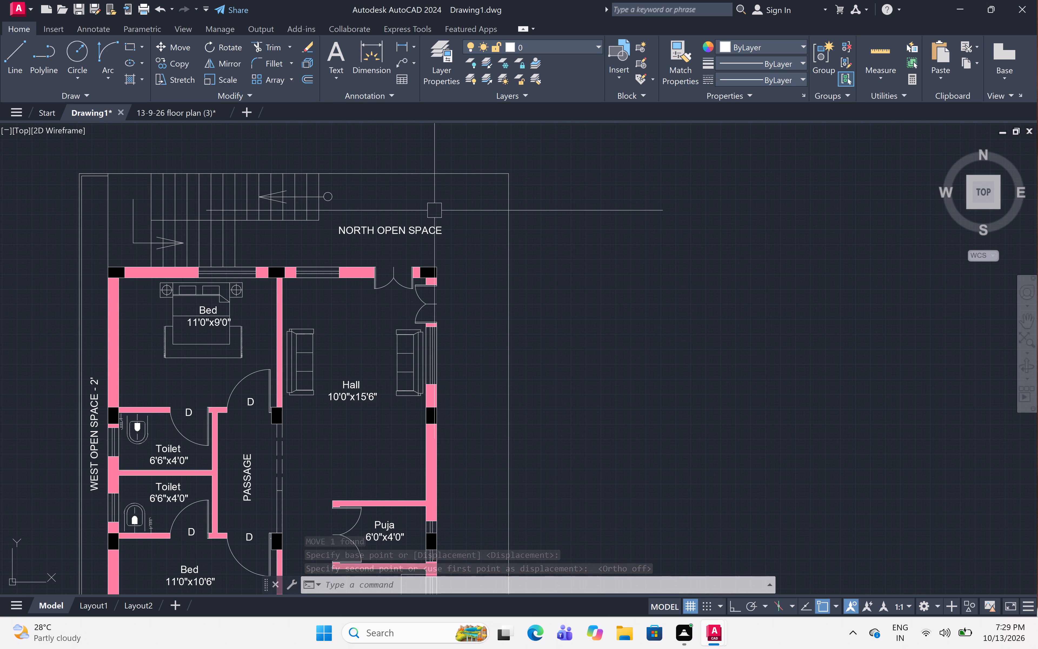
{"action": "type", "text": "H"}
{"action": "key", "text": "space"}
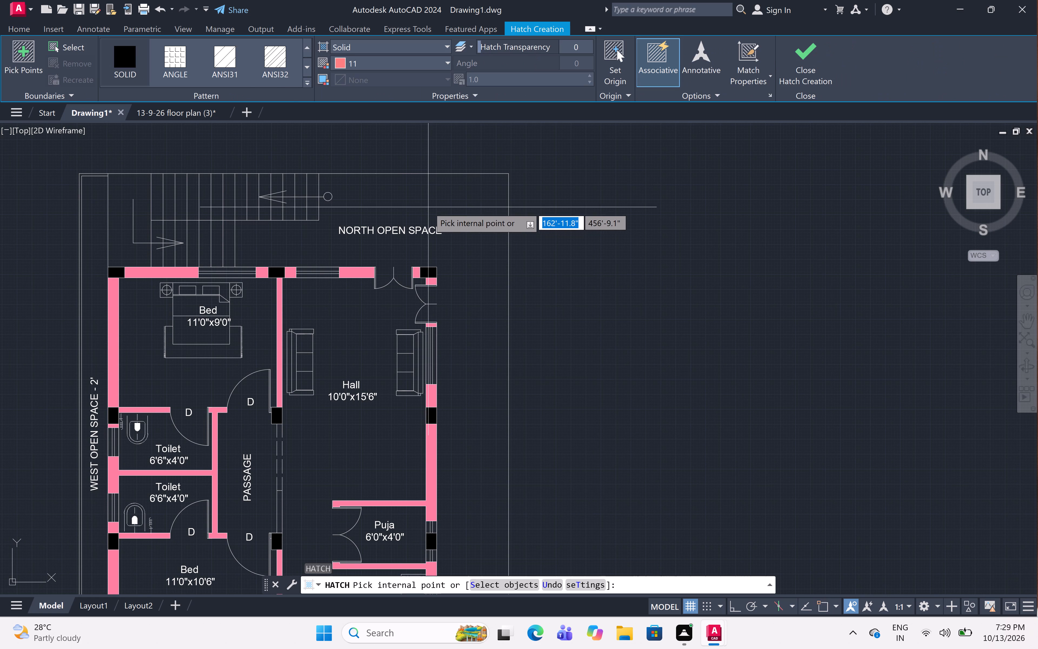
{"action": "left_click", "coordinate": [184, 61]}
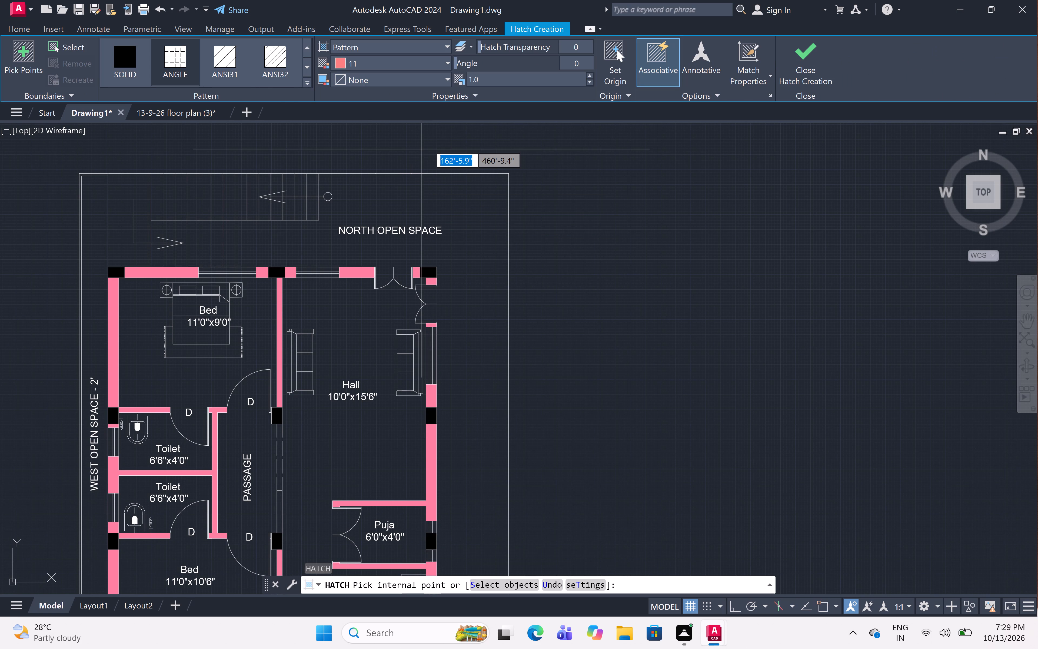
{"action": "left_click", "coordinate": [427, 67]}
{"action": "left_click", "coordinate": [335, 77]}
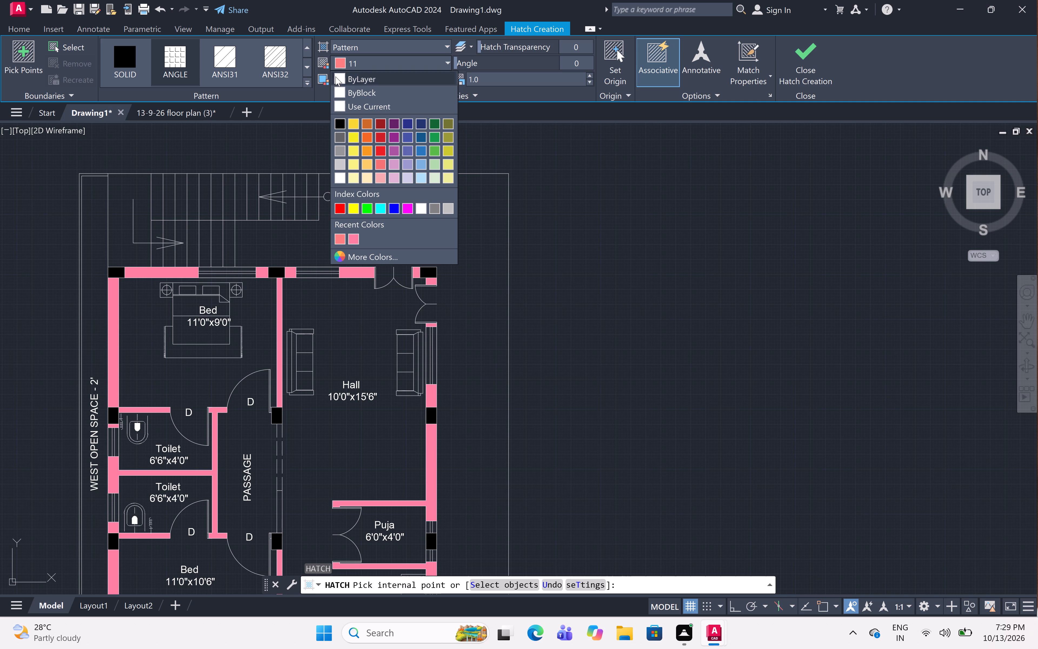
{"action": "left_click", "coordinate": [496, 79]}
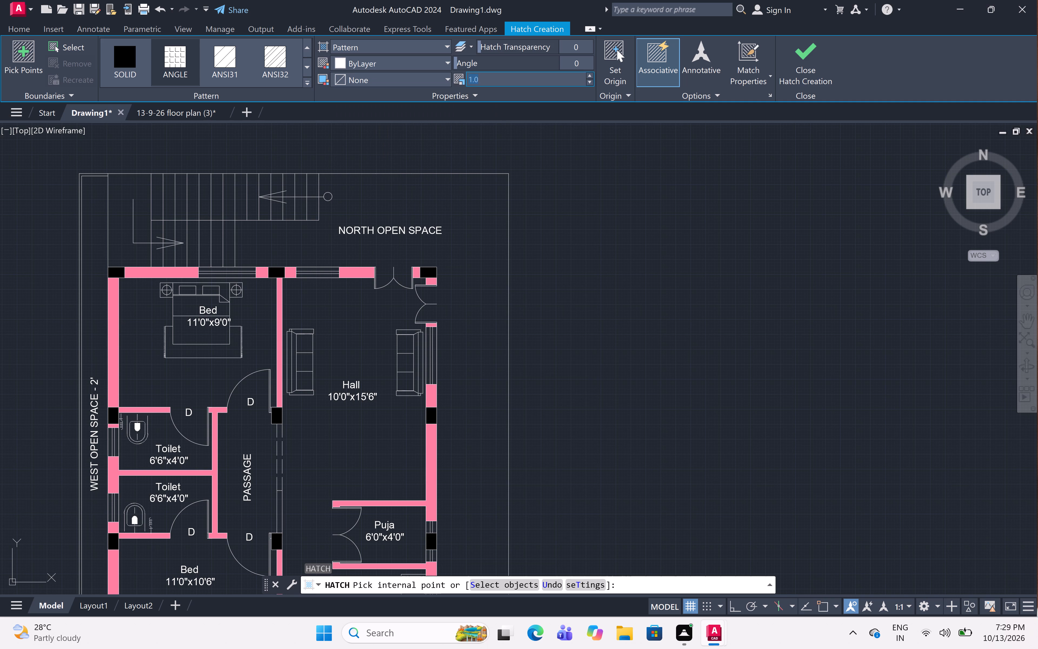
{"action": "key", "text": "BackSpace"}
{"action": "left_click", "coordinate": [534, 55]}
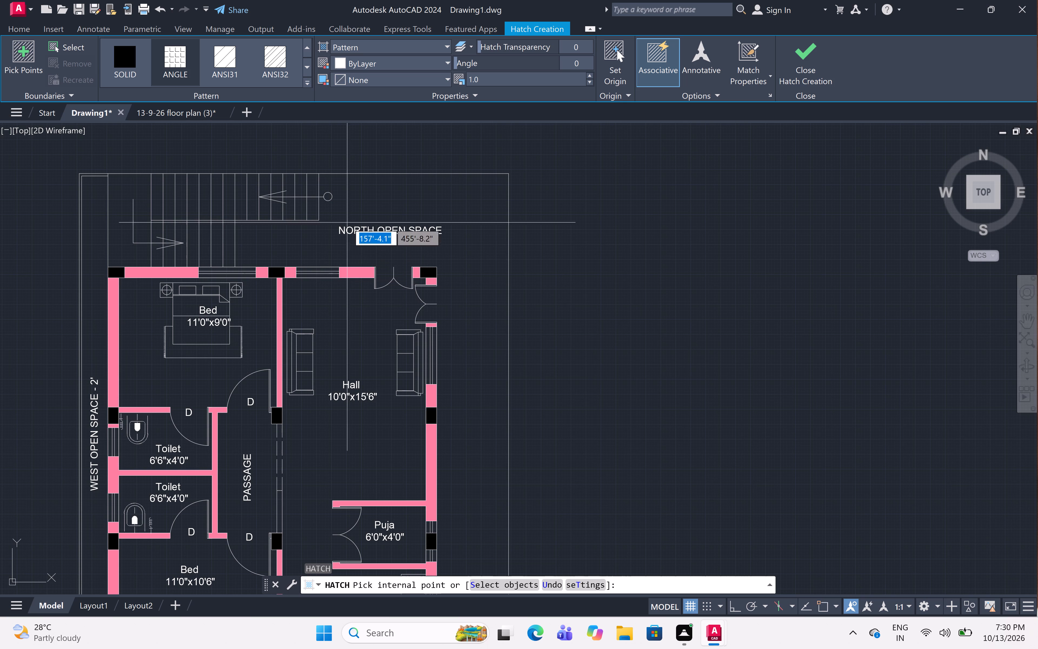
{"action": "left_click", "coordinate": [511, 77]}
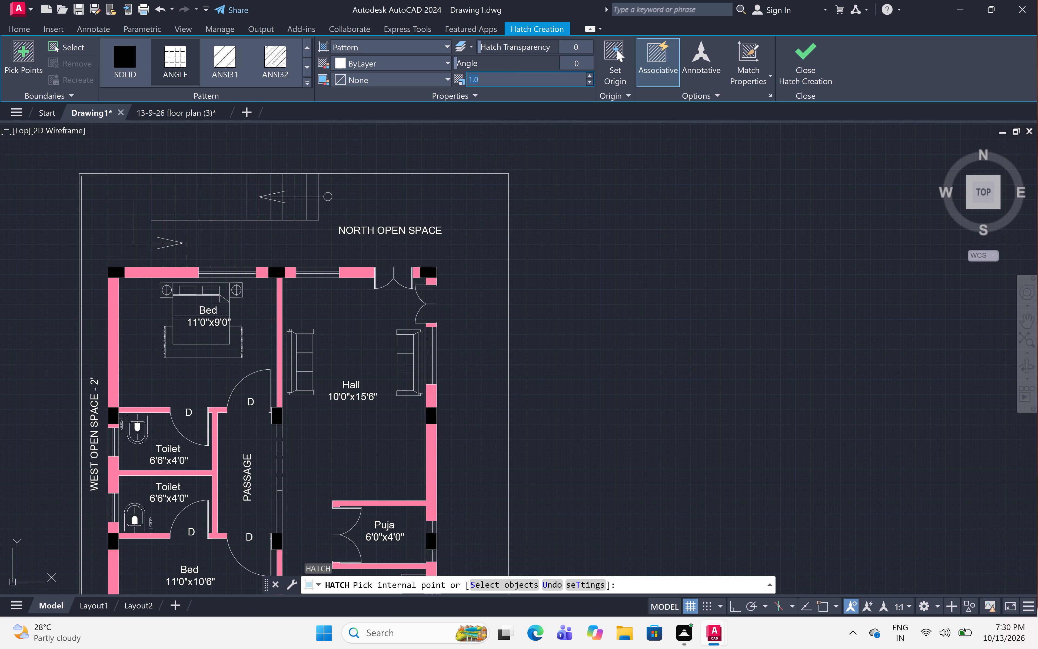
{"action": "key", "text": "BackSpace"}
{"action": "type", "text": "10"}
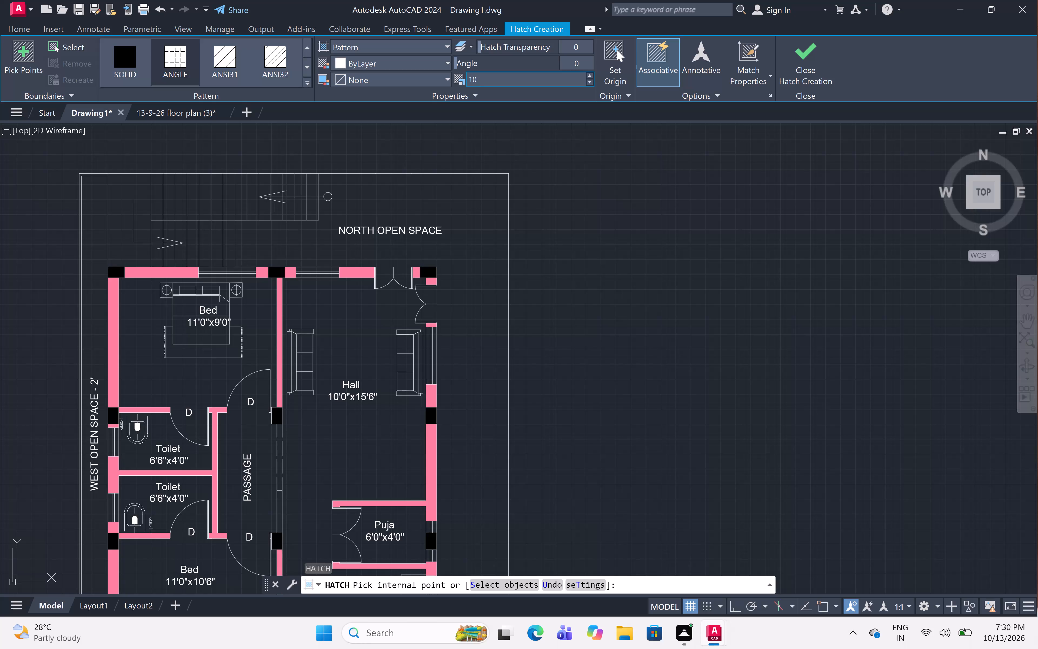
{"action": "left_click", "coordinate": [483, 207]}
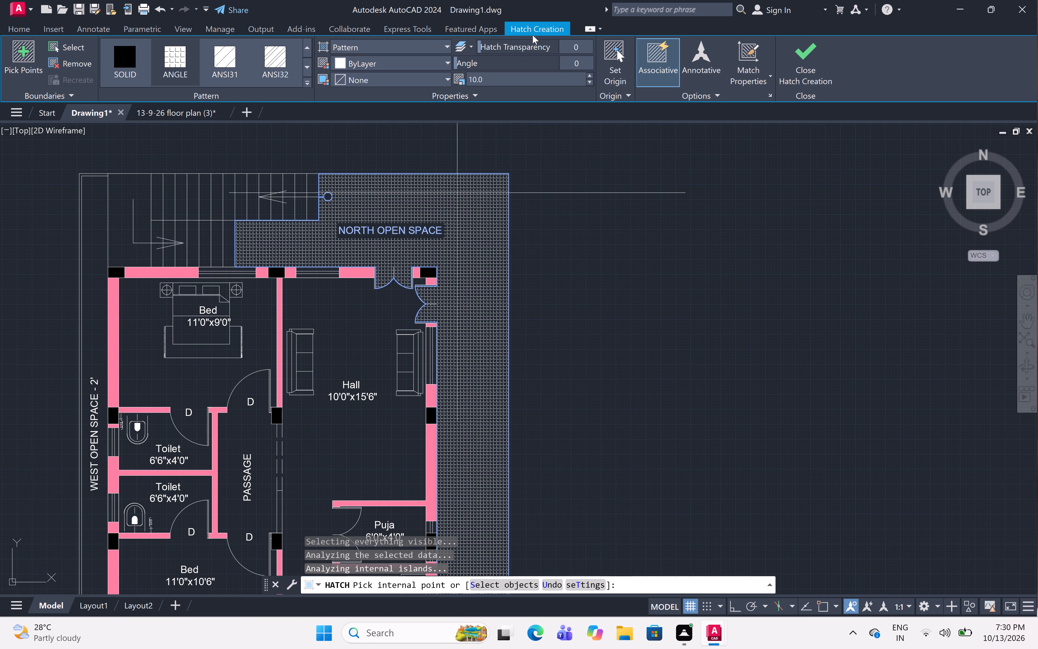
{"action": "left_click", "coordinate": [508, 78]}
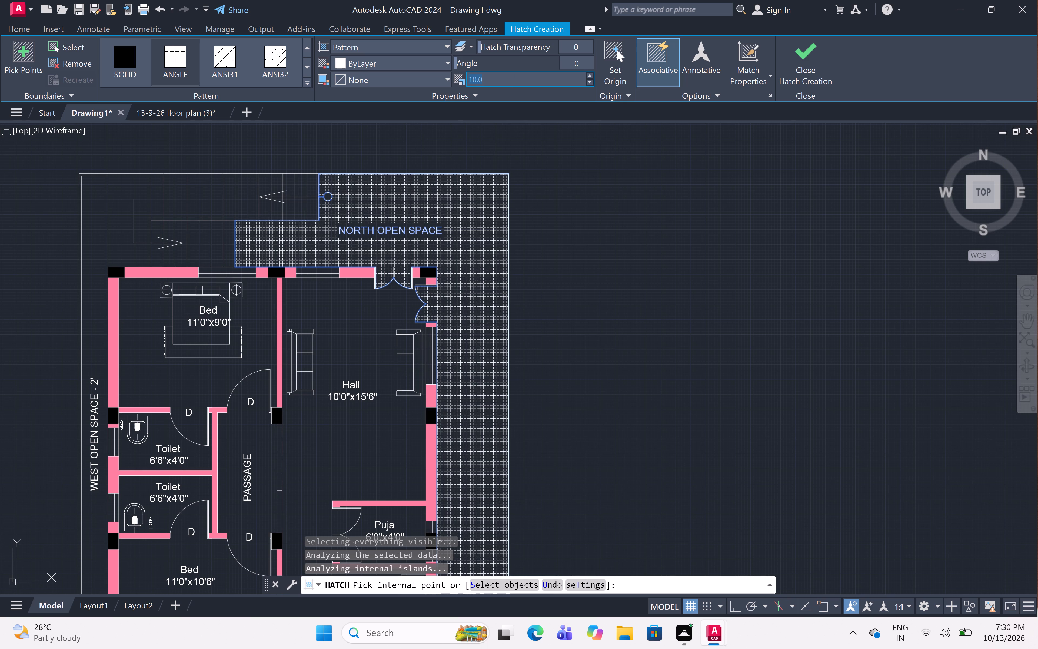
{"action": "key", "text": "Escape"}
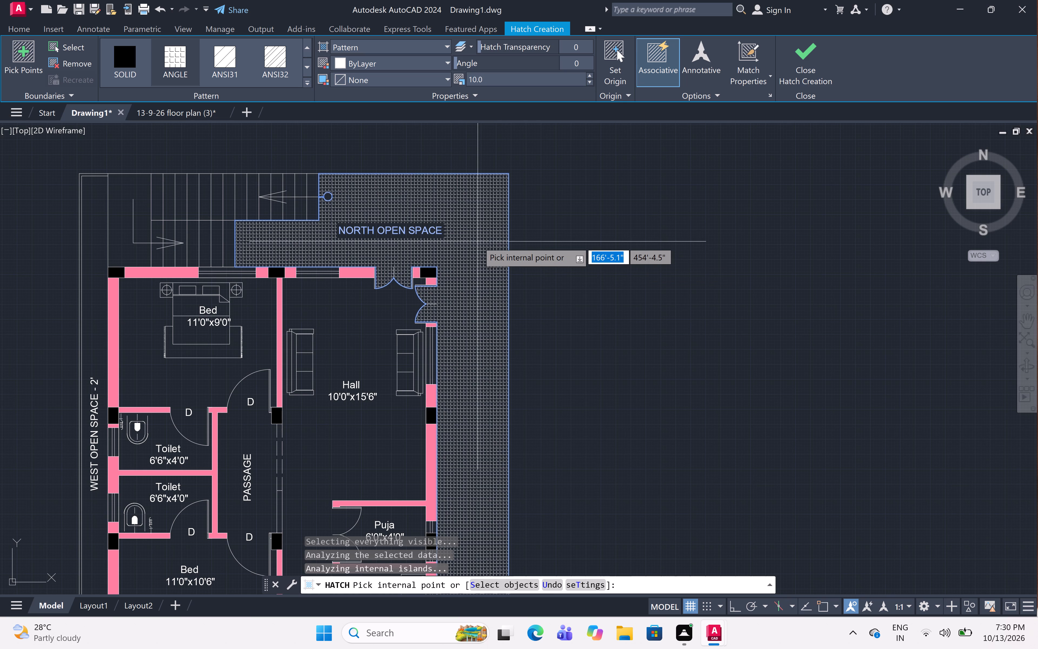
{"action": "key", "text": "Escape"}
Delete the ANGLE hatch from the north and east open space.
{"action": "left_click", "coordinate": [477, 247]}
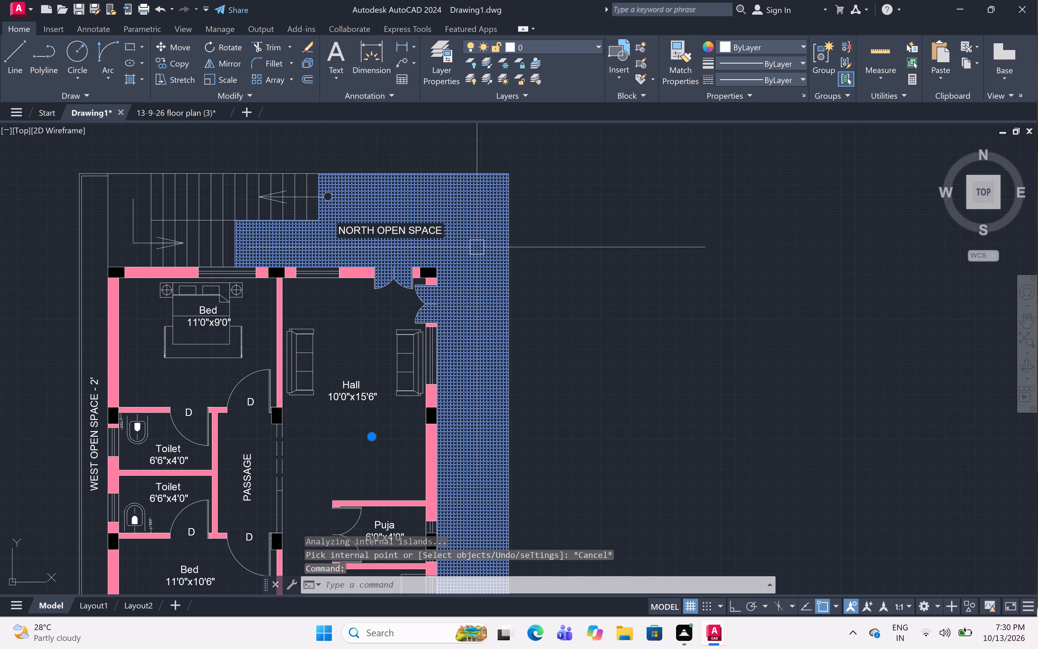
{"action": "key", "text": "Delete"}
Add a multiline text label "EAST OPEN SPACE - 5'" just outside the east boundary line, level with the hall and puja room.
{"action": "scroll", "coordinate": [560, 265], "scroll_direction": "down", "scroll_amount": 2}
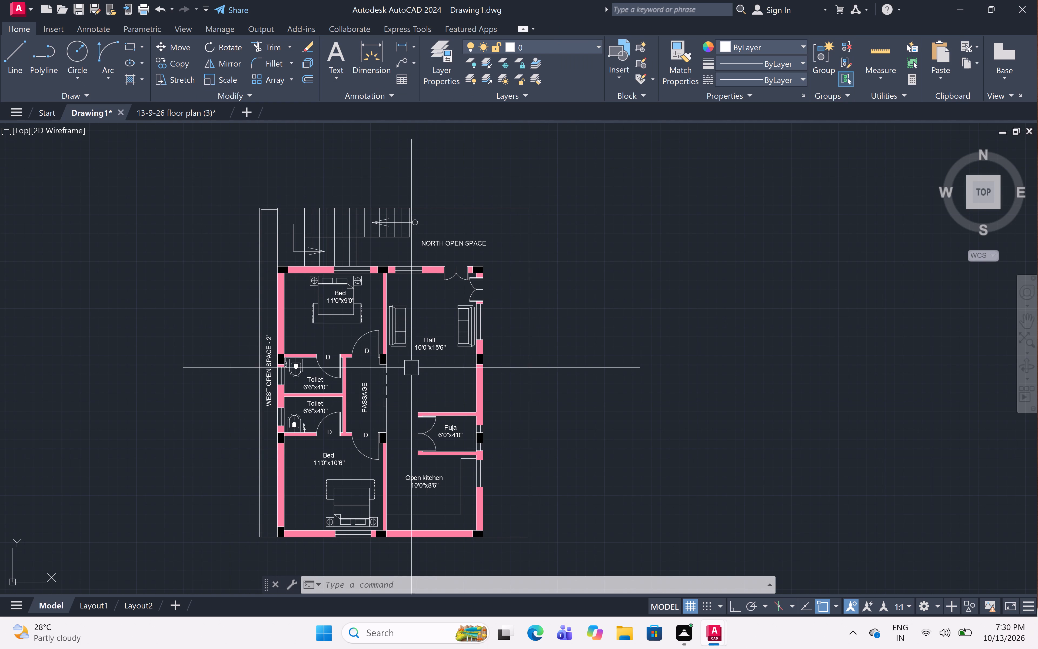
{"action": "scroll", "coordinate": [488, 405], "scroll_direction": "up", "scroll_amount": 1}
{"action": "middle_click_drag", "start_coordinate": [486, 402], "coordinate": [490, 355]}
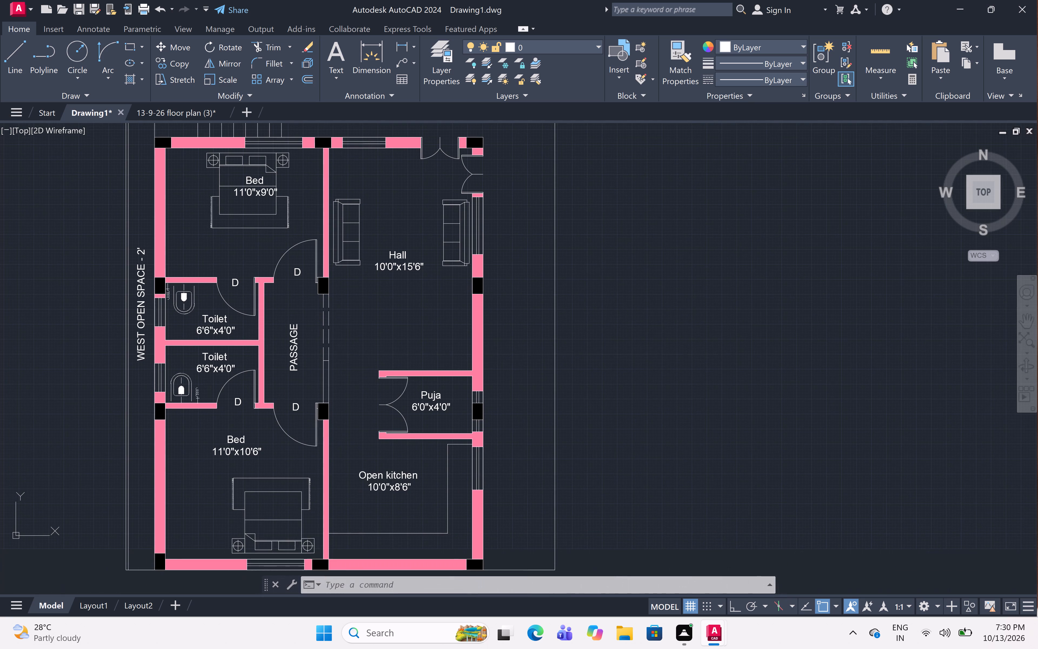
{"action": "scroll", "coordinate": [495, 366], "scroll_direction": "up", "scroll_amount": 1}
{"action": "middle_click_drag", "start_coordinate": [495, 366], "coordinate": [500, 384]}
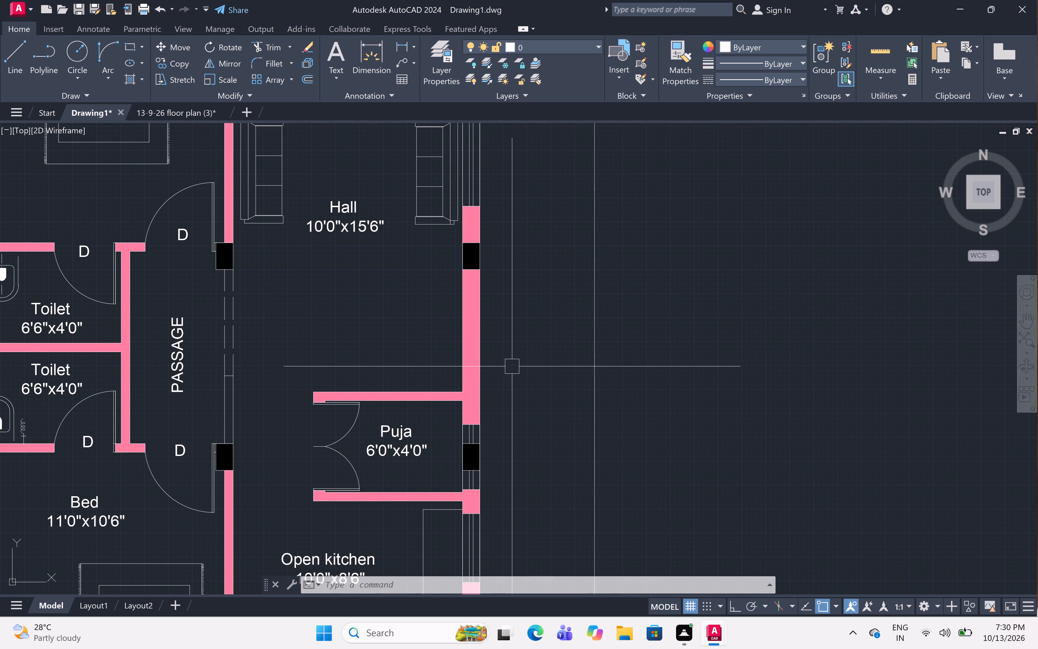
{"action": "scroll", "coordinate": [512, 366], "scroll_direction": "down", "scroll_amount": 1}
{"action": "middle_click_drag", "start_coordinate": [511, 366], "coordinate": [474, 372]}
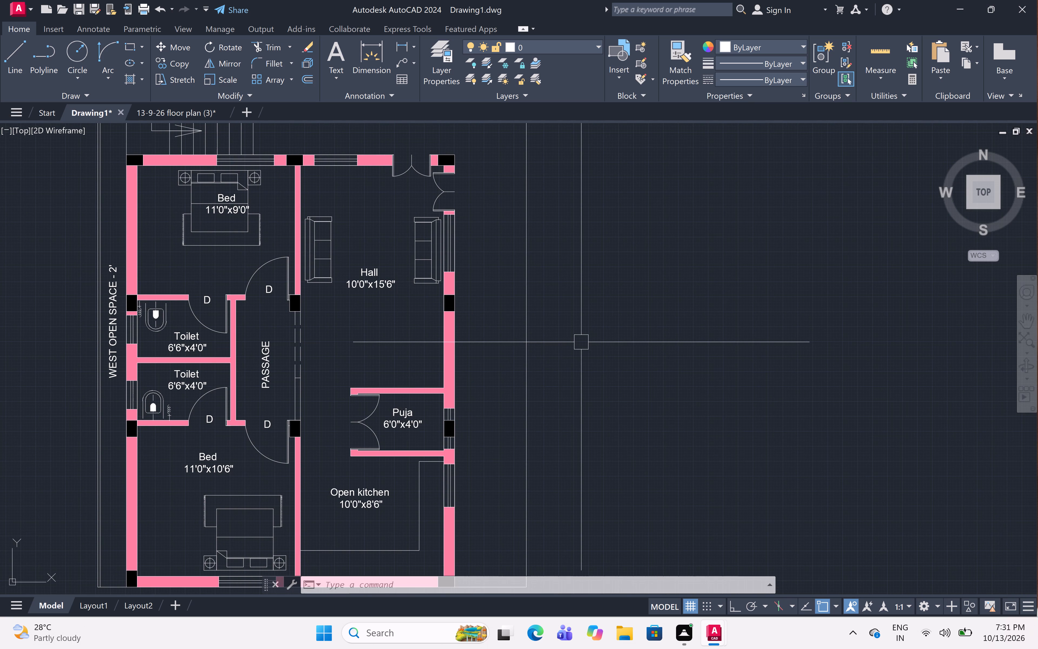
{"action": "type", "text": "MT"}
{"action": "key", "text": "space"}
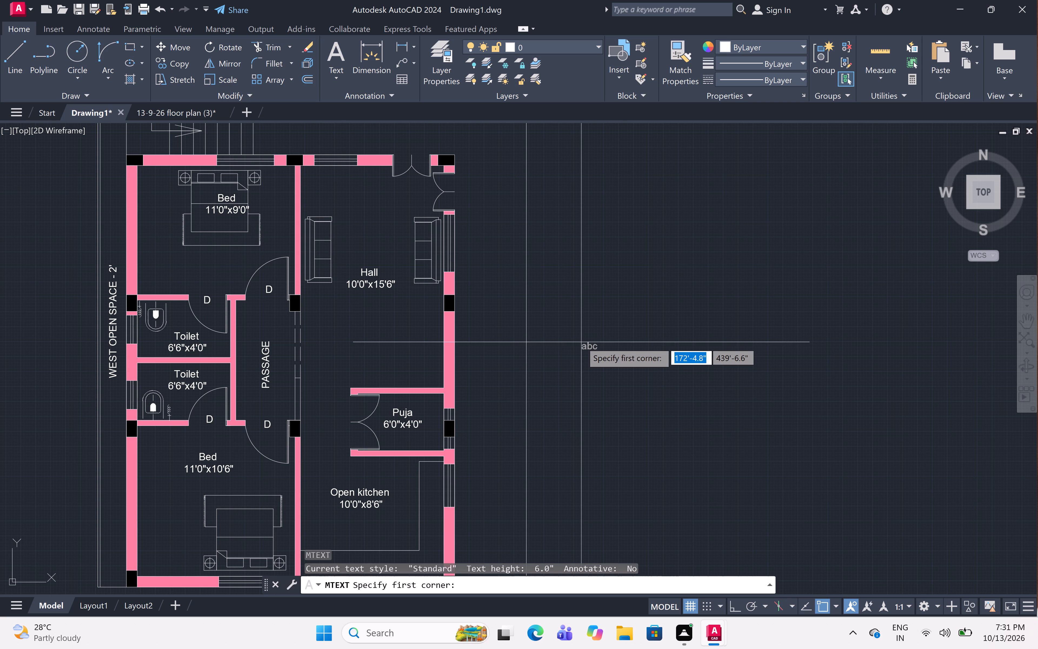
{"action": "left_click", "coordinate": [553, 340]}
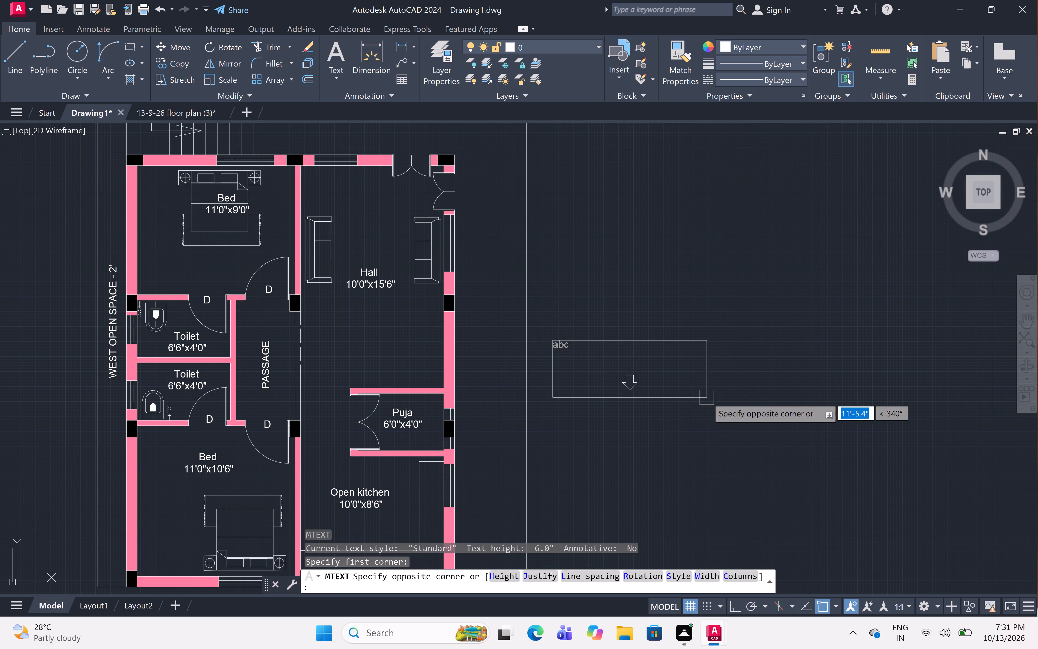
{"action": "left_click", "coordinate": [757, 399]}
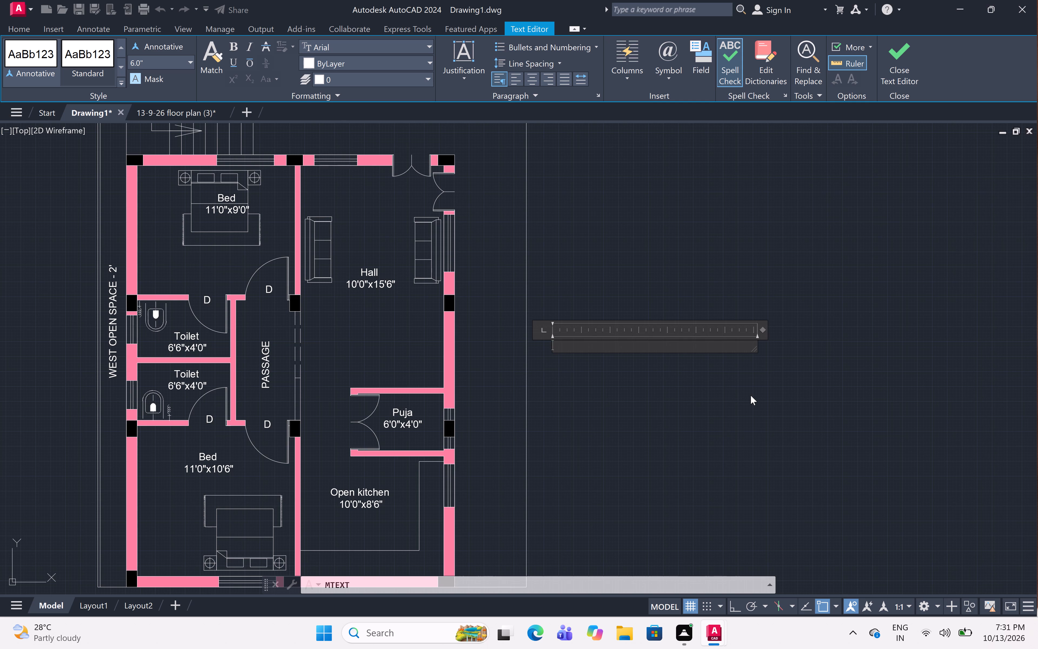
{"action": "type", "text": "EAST"}
{"action": "key", "text": "space"}
{"action": "type", "text": "OP"}
{"action": "type", "text": "EN"}
{"action": "key", "text": "space"}
{"action": "type", "text": "SP"}
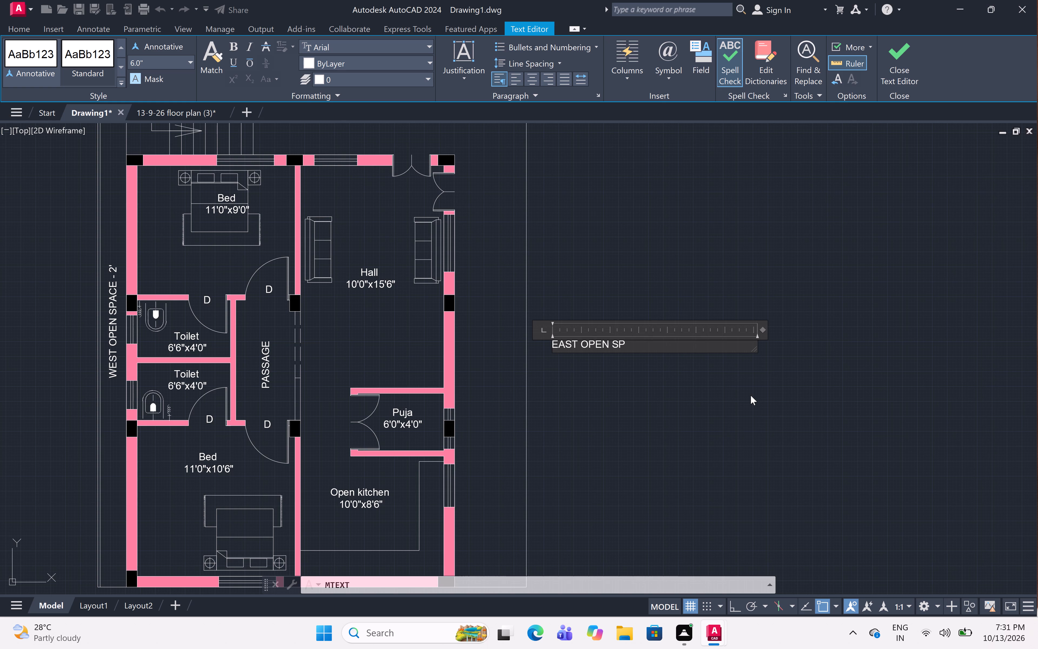
{"action": "type", "text": "ACE"}
{"action": "key", "text": "space"}
{"action": "key", "text": "space"}
{"action": "type", "text": "-"}
{"action": "key", "text": "space"}
{"action": "key", "text": "space"}
{"action": "key", "text": "5"}
{"action": "key", "text": "apostrophe"}
{"action": "left_click", "coordinate": [568, 359]}
Rotate the "EAST OPEN SPACE - 5'" label 90° about its lower-left corner, with Ortho on, so it reads vertically upward.
{"action": "left_click", "coordinate": [579, 343]}
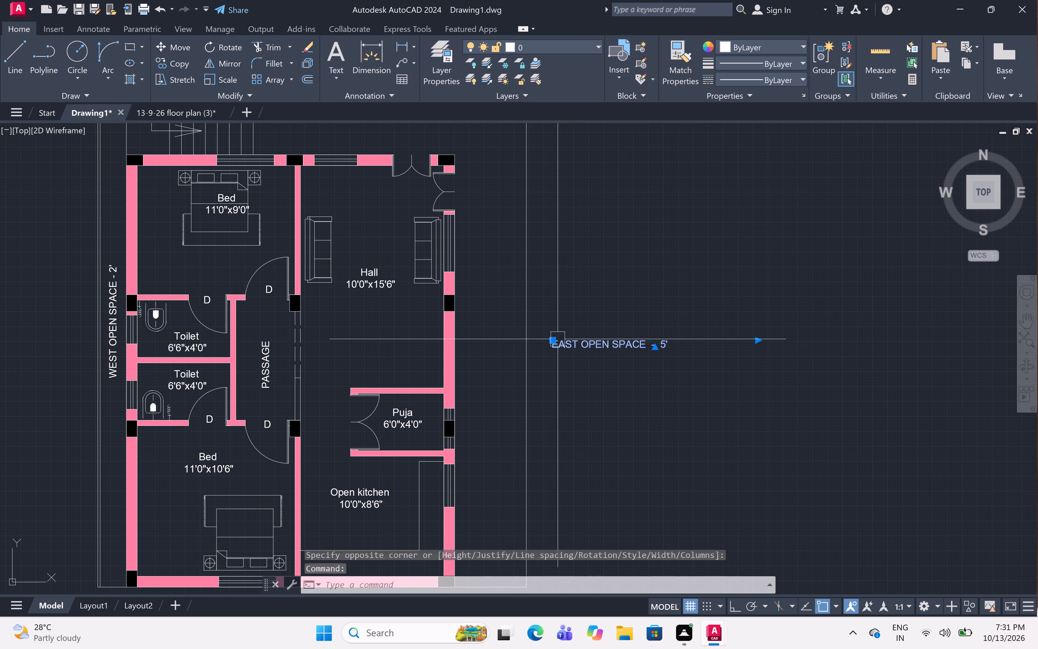
{"action": "left_click", "coordinate": [228, 45]}
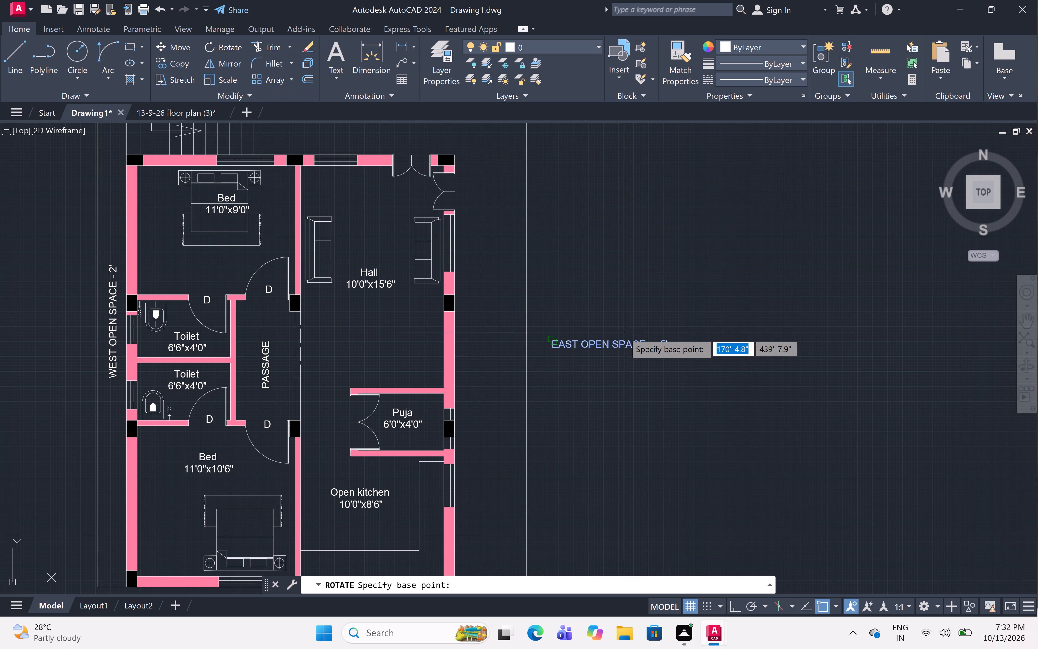
{"action": "left_click", "coordinate": [550, 345]}
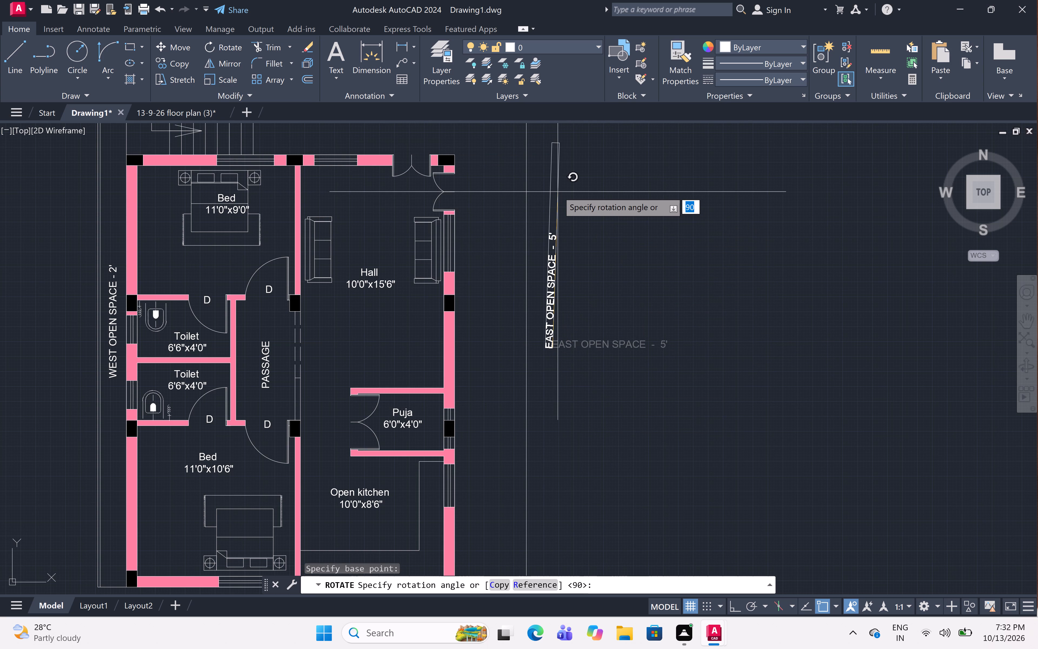
{"action": "key", "text": "F8"}
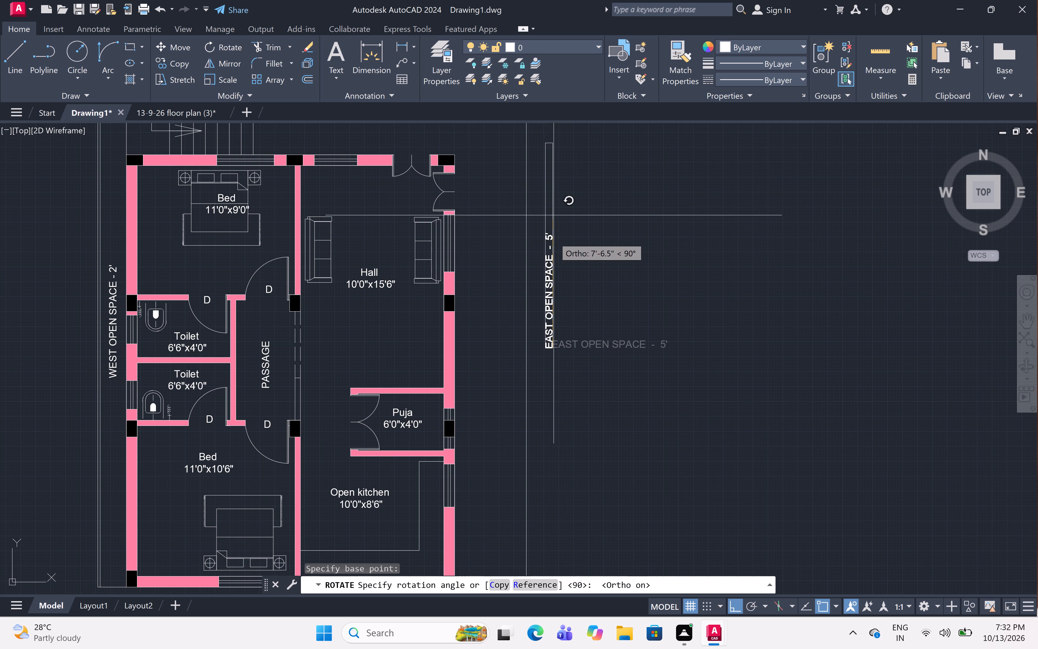
{"action": "left_click", "coordinate": [554, 186]}
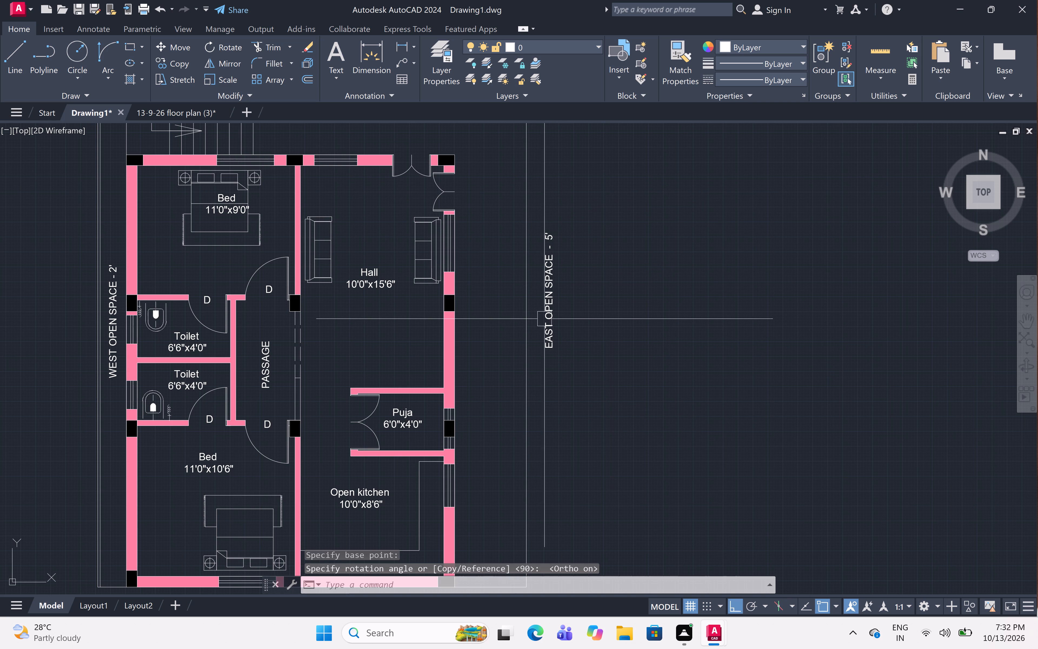
Move the vertical "EAST OPEN SPACE - 5'" label straight west into the strip between the hall's east wall and the boundary.
{"action": "left_click", "coordinate": [548, 321]}
{"action": "type", "text": "M"}
{"action": "key", "text": "space"}
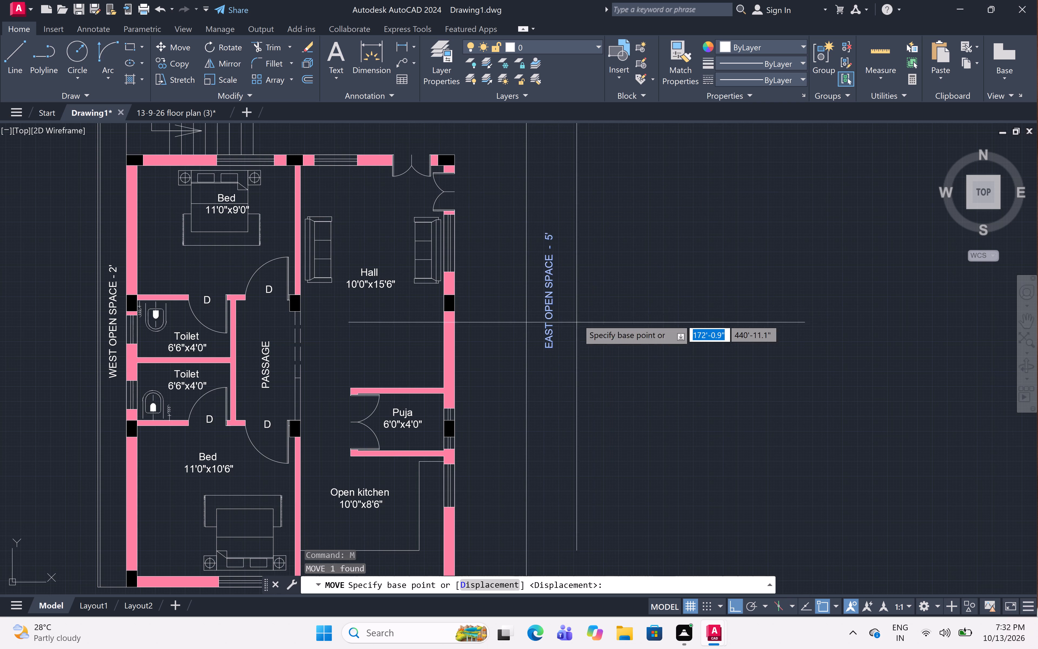
{"action": "scroll", "coordinate": [595, 288], "scroll_direction": "down", "scroll_amount": 2}
{"action": "scroll", "coordinate": [580, 296], "scroll_direction": "up", "scroll_amount": 1}
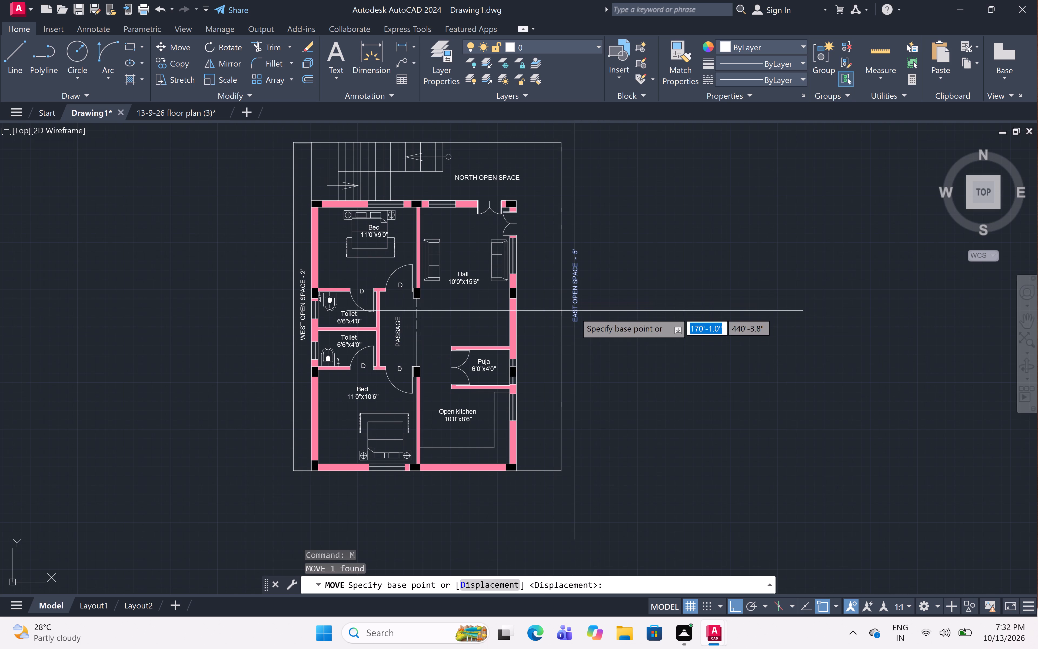
{"action": "left_click", "coordinate": [574, 322]}
{"action": "scroll", "coordinate": [540, 322], "scroll_direction": "up", "scroll_amount": 3}
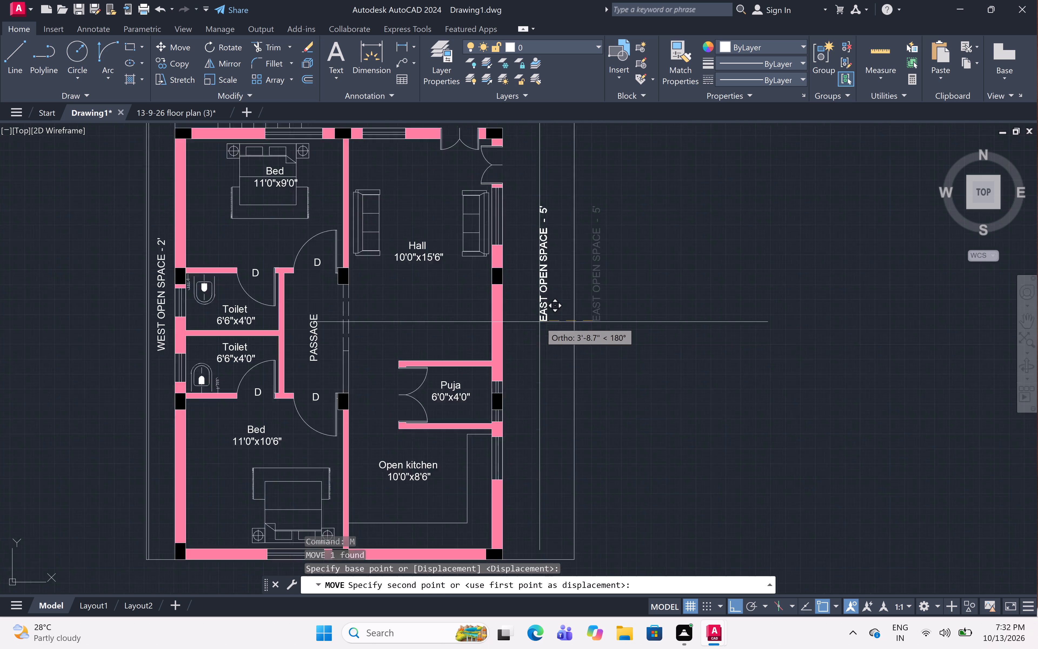
{"action": "scroll", "coordinate": [540, 322], "scroll_direction": "up", "scroll_amount": 2}
{"action": "left_click", "coordinate": [516, 326]}
{"action": "scroll", "coordinate": [516, 326], "scroll_direction": "down", "scroll_amount": 5}
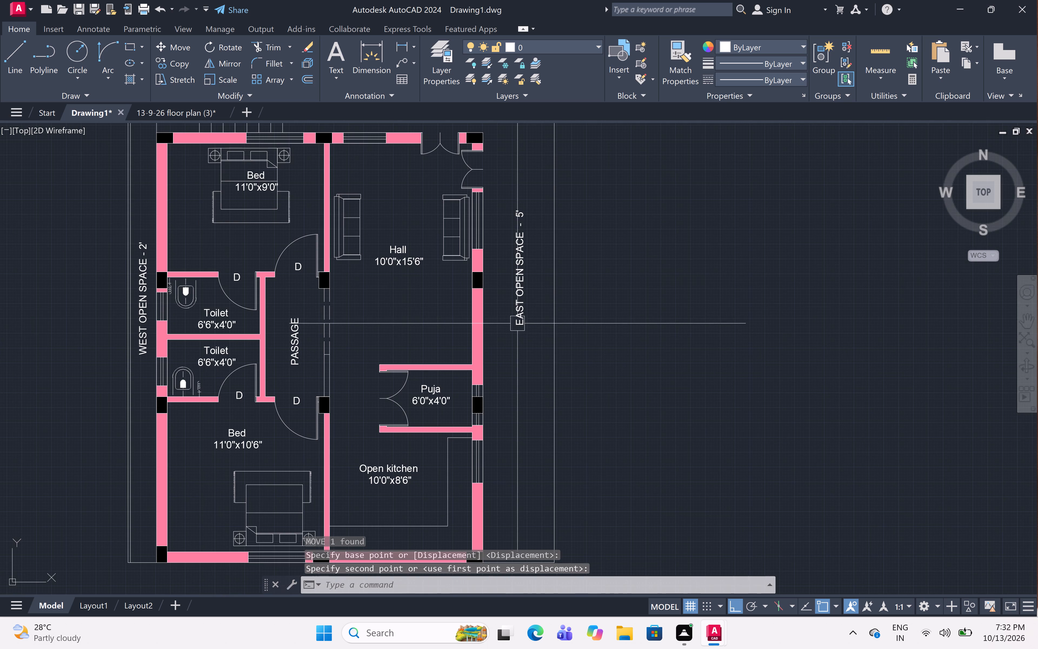
Hatch the open space north and east of the house with the ANGLE pattern, colour ByLayer, at scale 30.
{"action": "middle_click_drag", "start_coordinate": [519, 316], "coordinate": [511, 370]}
{"action": "middle_click_drag", "start_coordinate": [525, 271], "coordinate": [525, 295]}
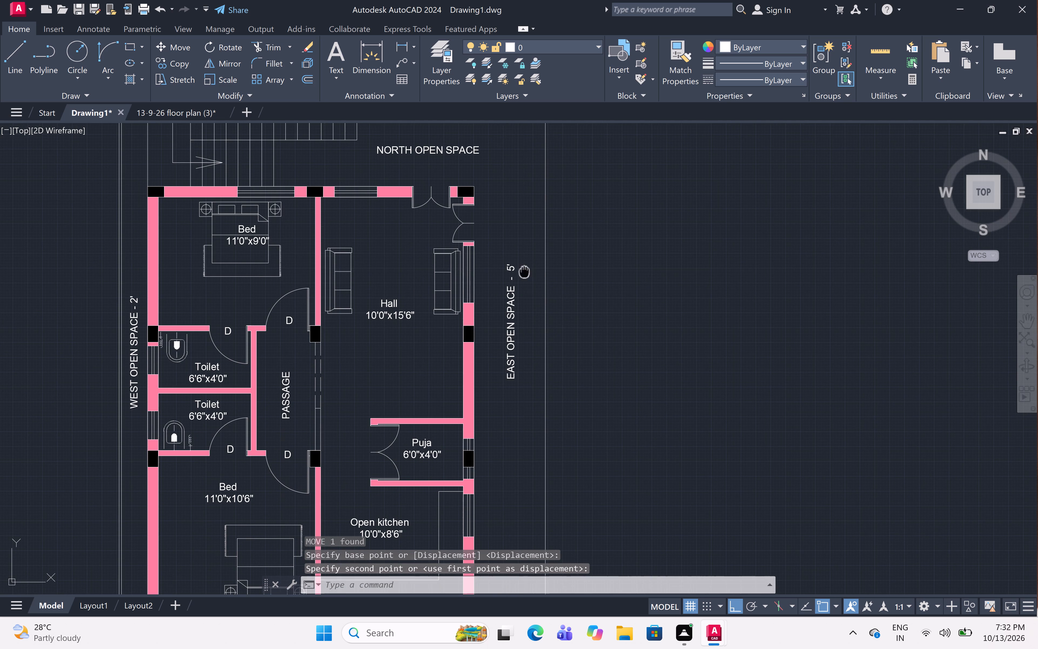
{"action": "middle_click_drag", "start_coordinate": [525, 295], "coordinate": [530, 312]}
{"action": "type", "text": "H"}
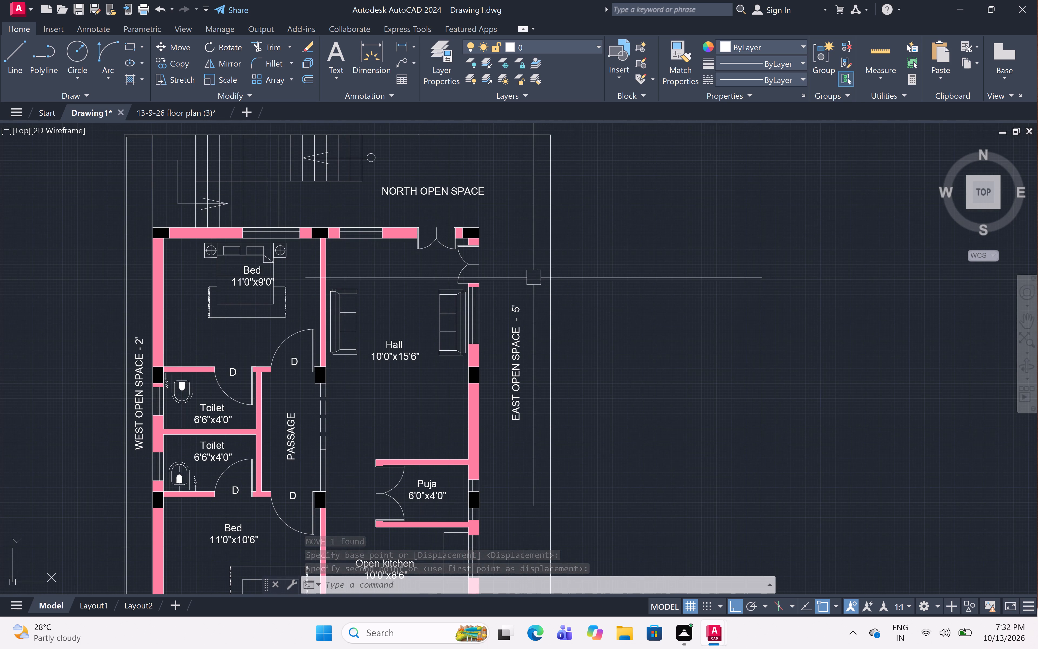
{"action": "key", "text": "space"}
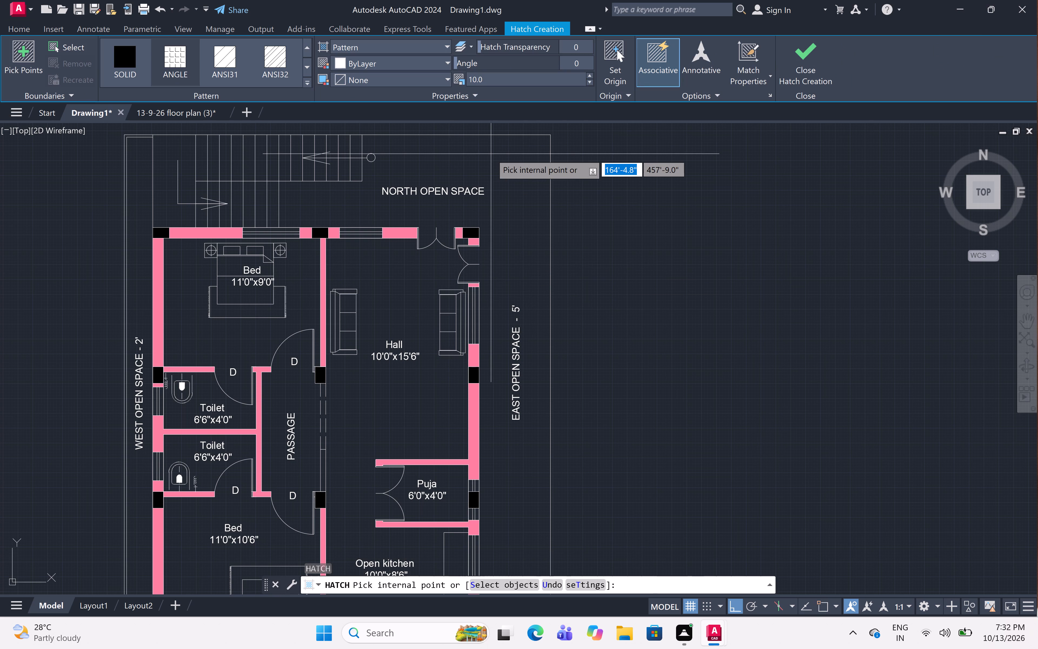
{"action": "left_click", "coordinate": [499, 77]}
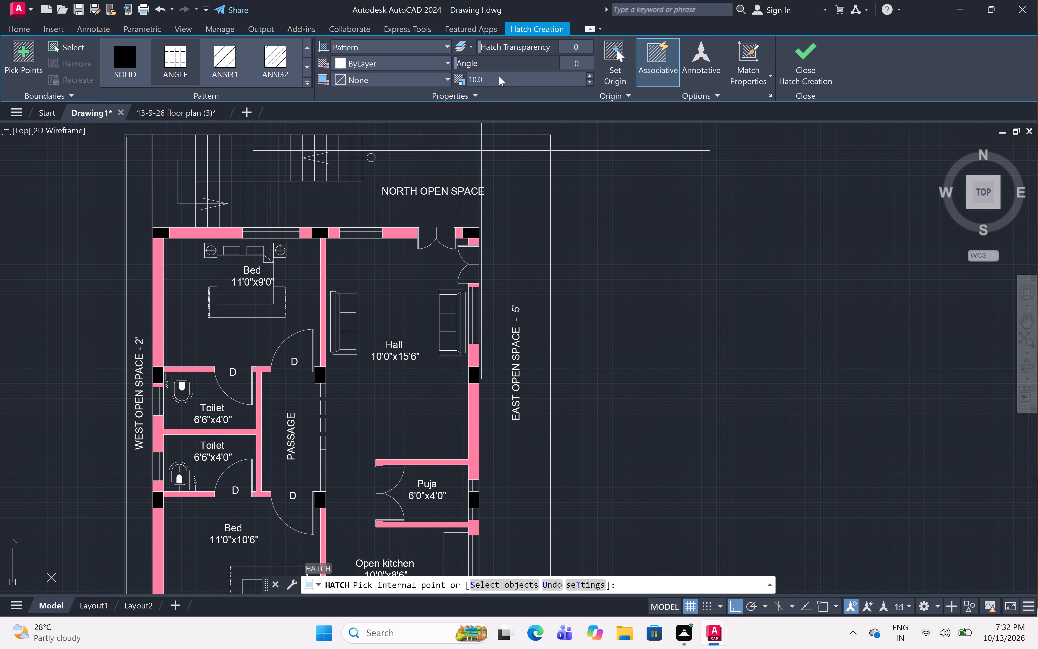
{"action": "key", "text": "BackSpace"}
{"action": "key", "text": "BackSpace"}
{"action": "key", "text": "BackSpace"}
{"action": "key", "text": "BackSpace"}
{"action": "key", "text": "BackSpace"}
{"action": "key", "text": "BackSpace"}
{"action": "key", "text": "BackSpace"}
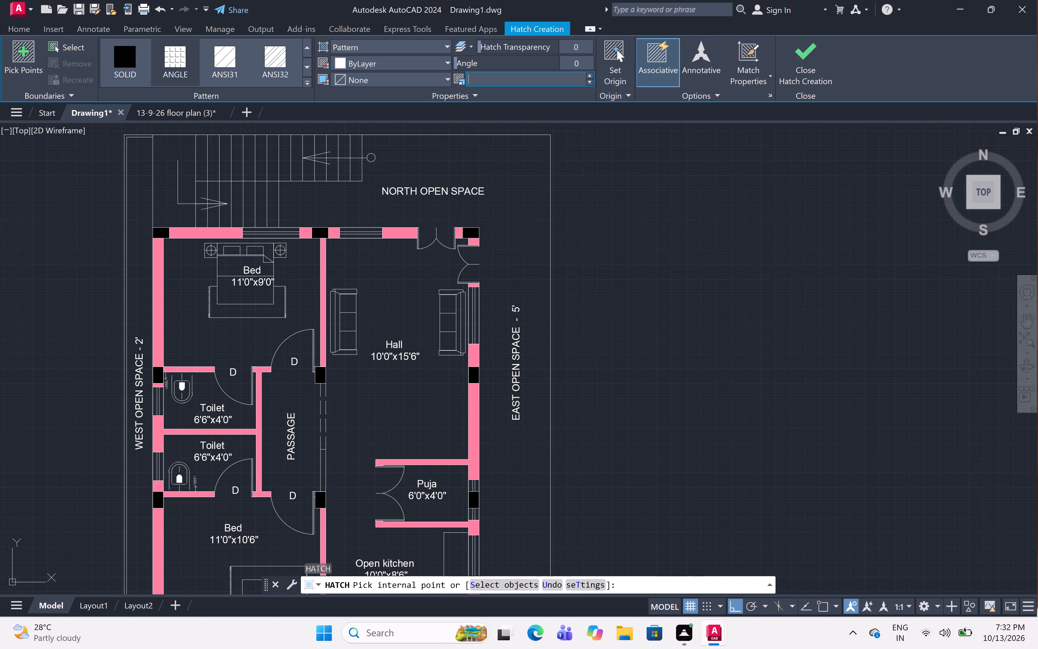
{"action": "type", "text": "30"}
{"action": "left_click", "coordinate": [506, 169]}
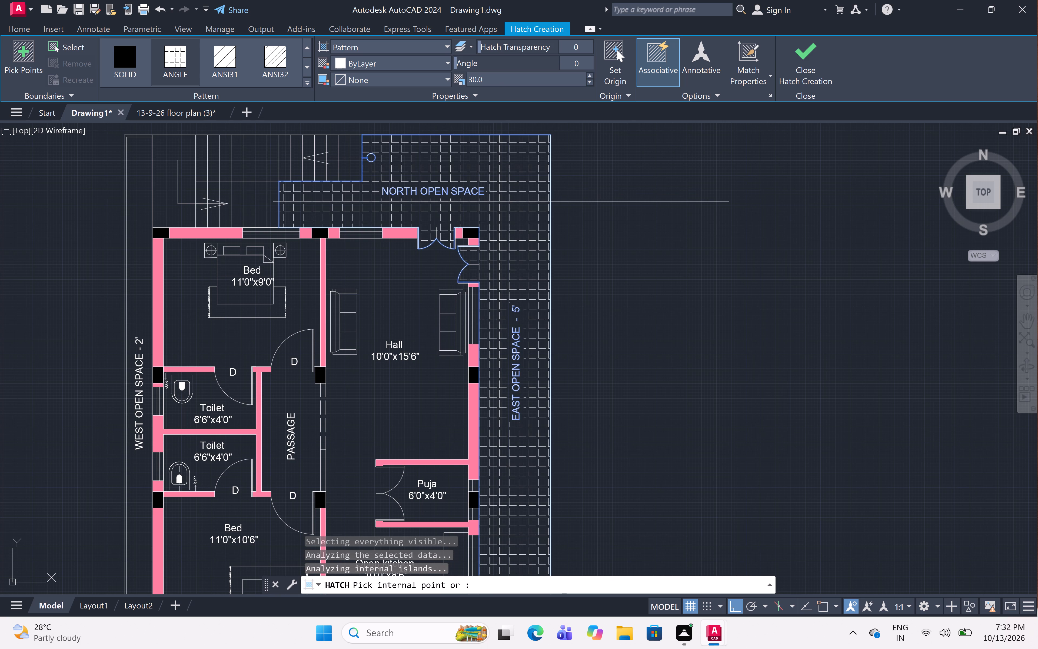
Set the scale of the north and east open space hatch to 40.
{"action": "left_click", "coordinate": [498, 80]}
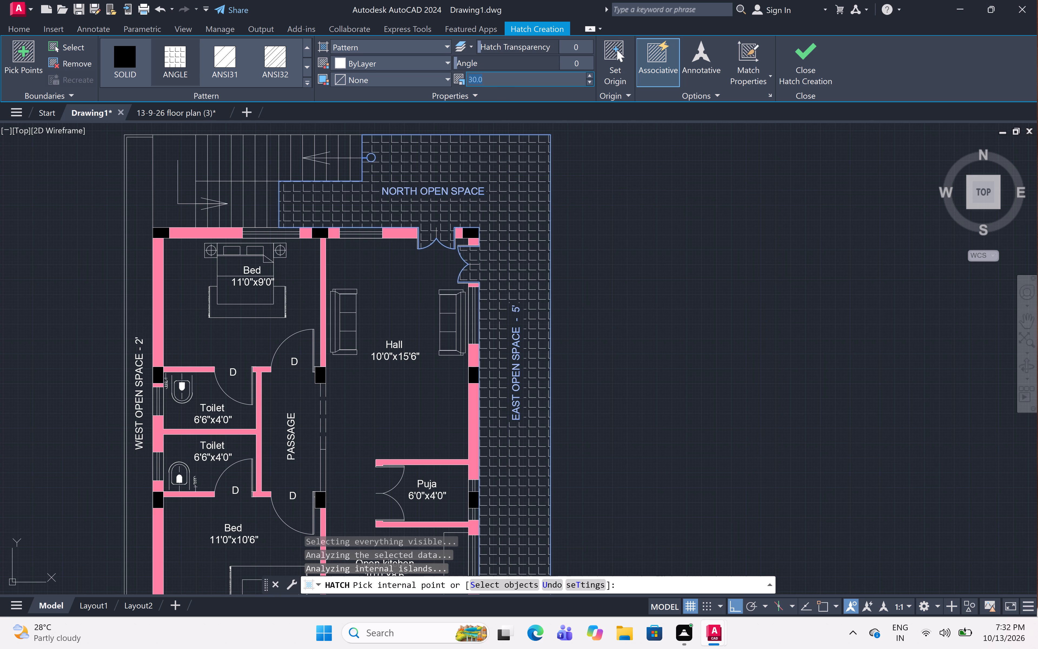
{"action": "key", "text": "BackSpace"}
{"action": "key", "text": "BackSpace"}
{"action": "key", "text": "BackSpace"}
{"action": "key", "text": "BackSpace"}
{"action": "key", "text": "BackSpace"}
{"action": "key", "text": "BackSpace"}
{"action": "key", "text": "BackSpace"}
{"action": "type", "text": "40"}
{"action": "left_click", "coordinate": [508, 163]}
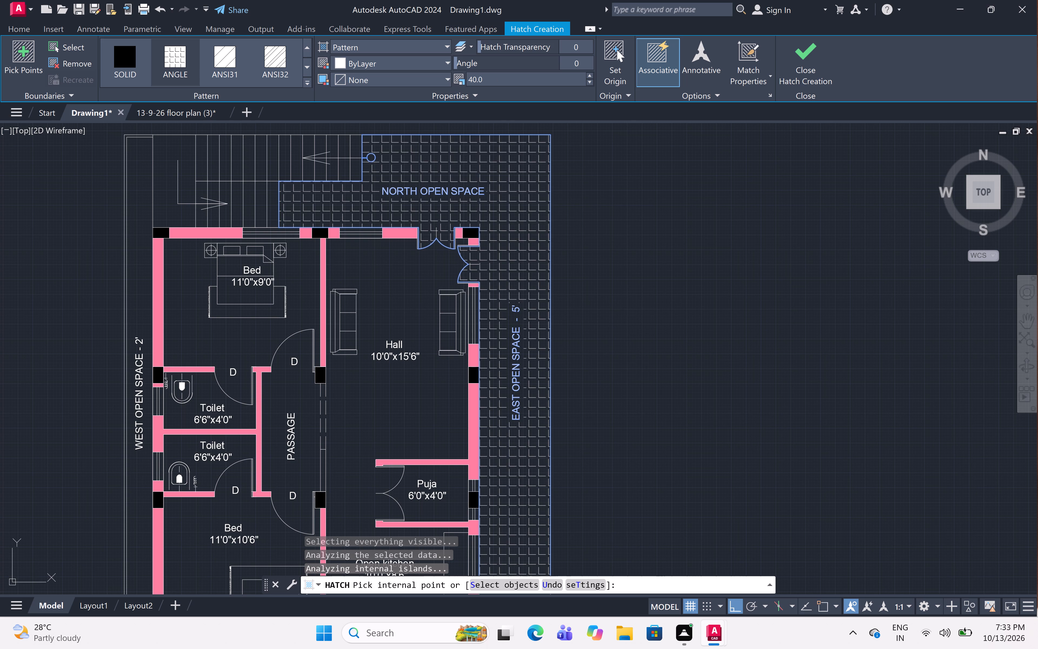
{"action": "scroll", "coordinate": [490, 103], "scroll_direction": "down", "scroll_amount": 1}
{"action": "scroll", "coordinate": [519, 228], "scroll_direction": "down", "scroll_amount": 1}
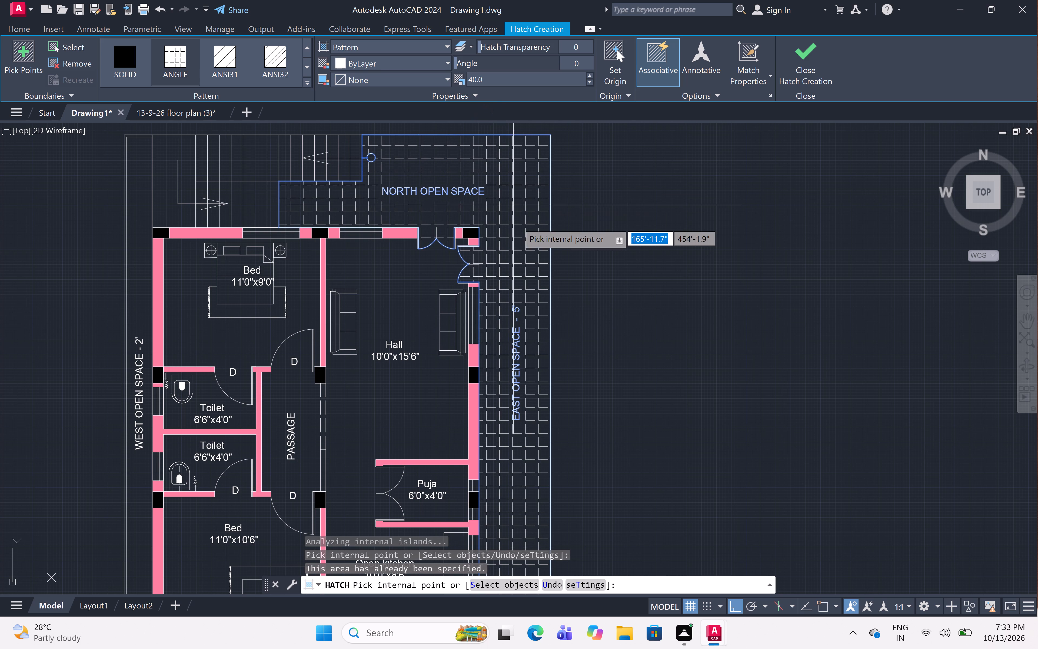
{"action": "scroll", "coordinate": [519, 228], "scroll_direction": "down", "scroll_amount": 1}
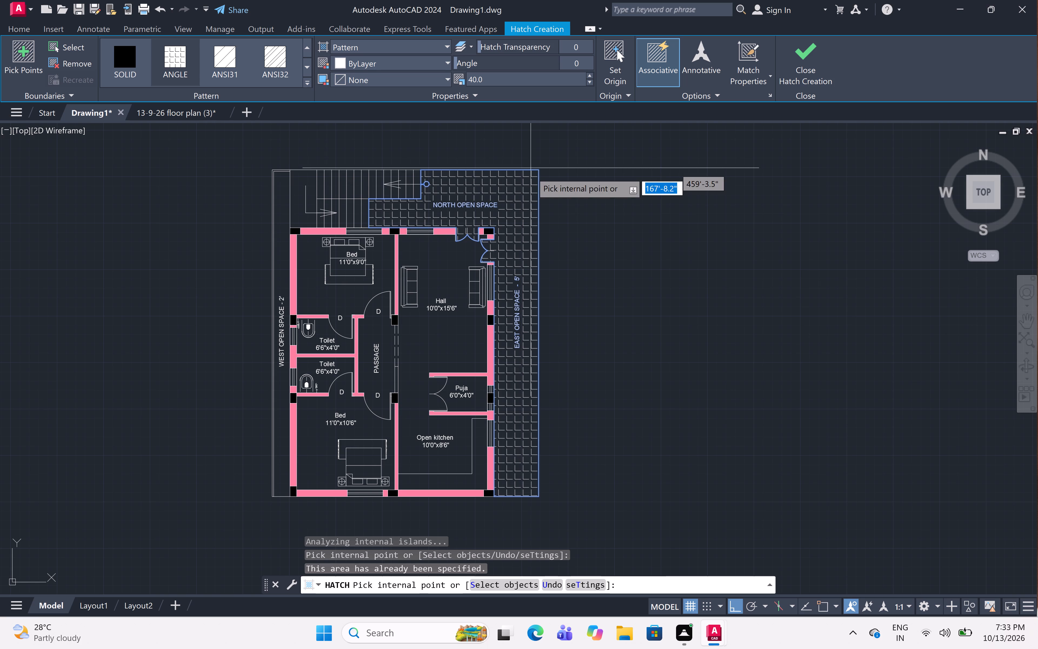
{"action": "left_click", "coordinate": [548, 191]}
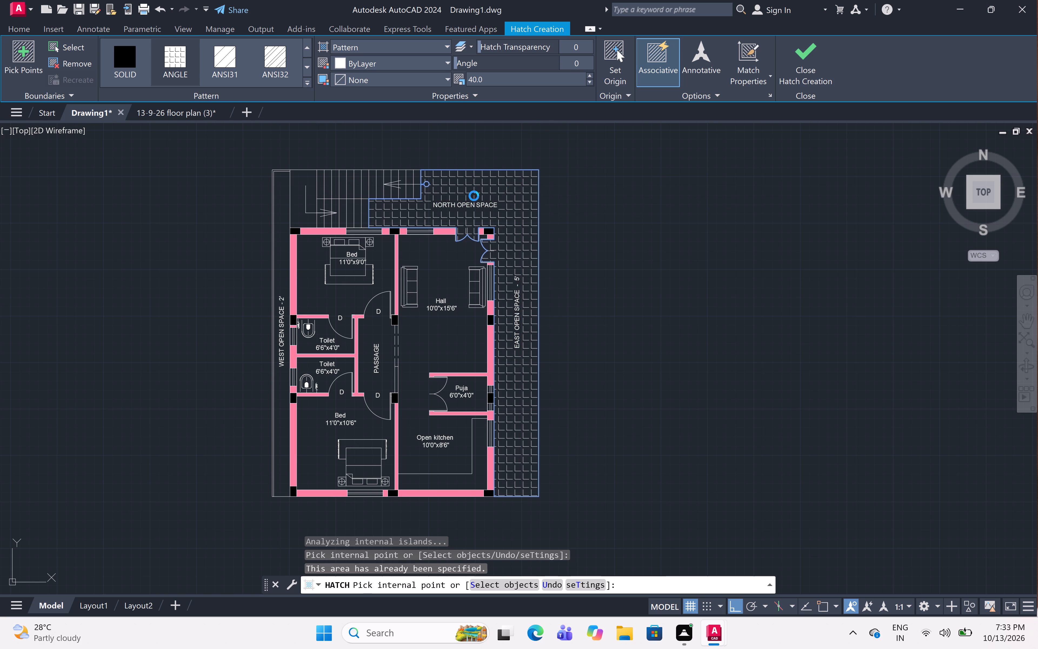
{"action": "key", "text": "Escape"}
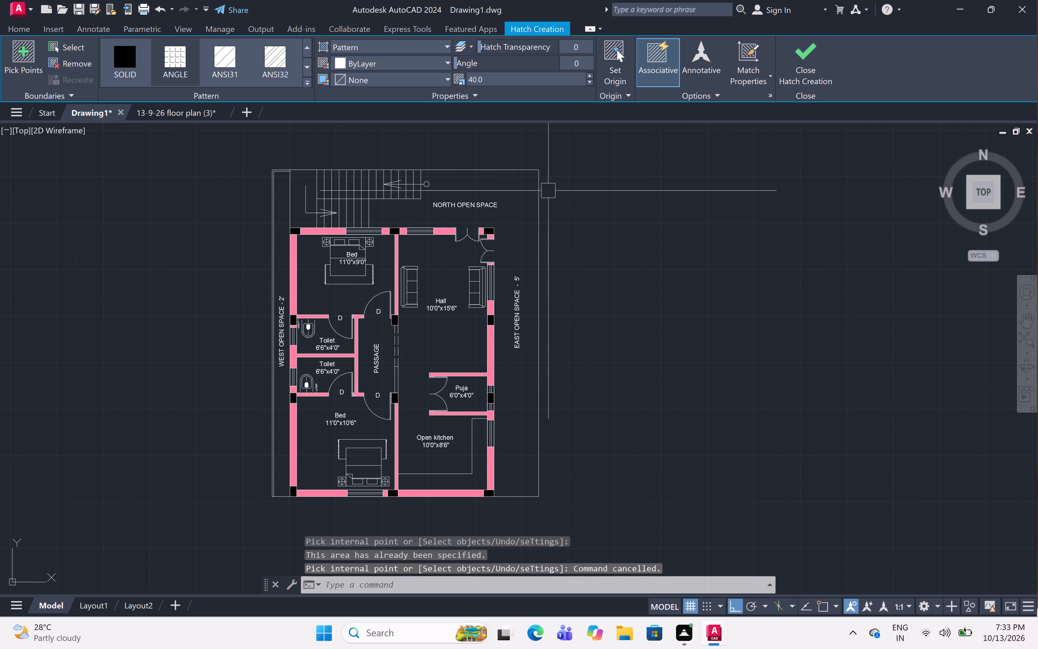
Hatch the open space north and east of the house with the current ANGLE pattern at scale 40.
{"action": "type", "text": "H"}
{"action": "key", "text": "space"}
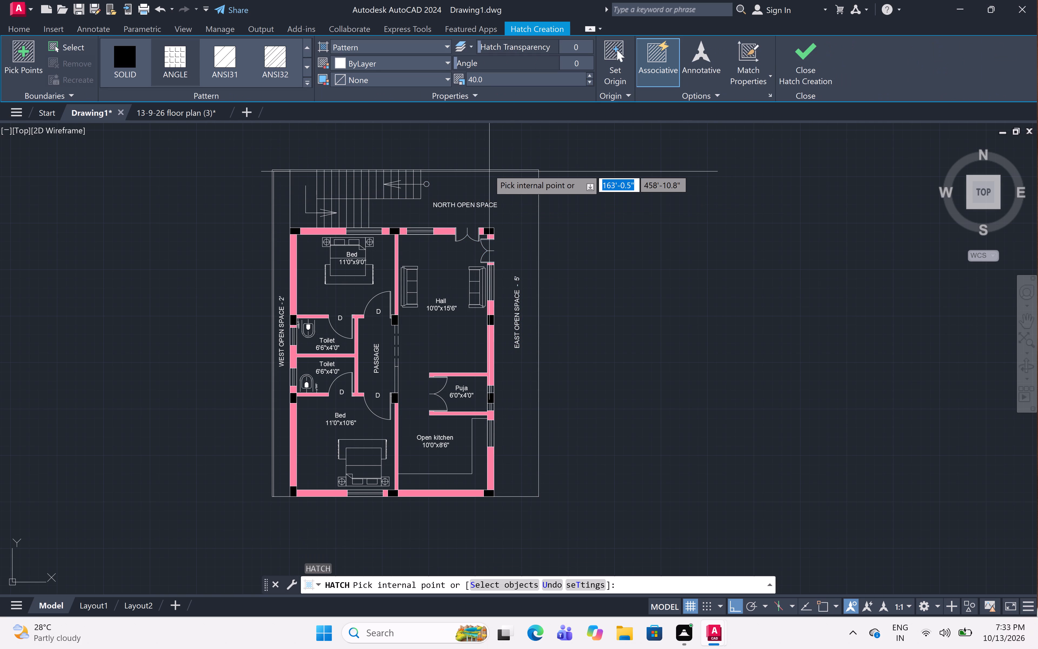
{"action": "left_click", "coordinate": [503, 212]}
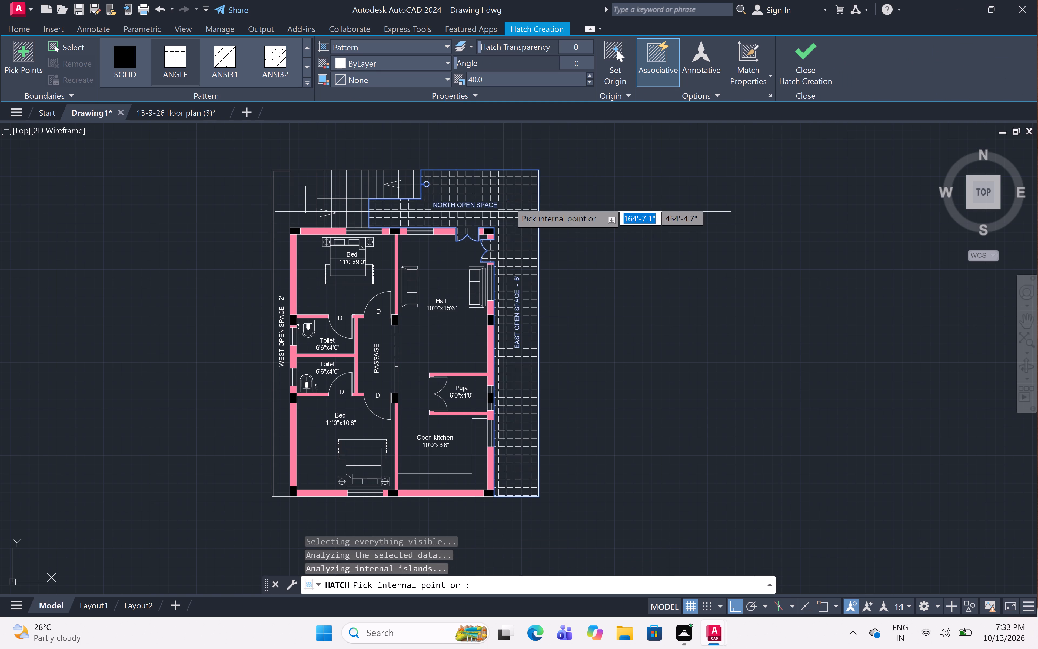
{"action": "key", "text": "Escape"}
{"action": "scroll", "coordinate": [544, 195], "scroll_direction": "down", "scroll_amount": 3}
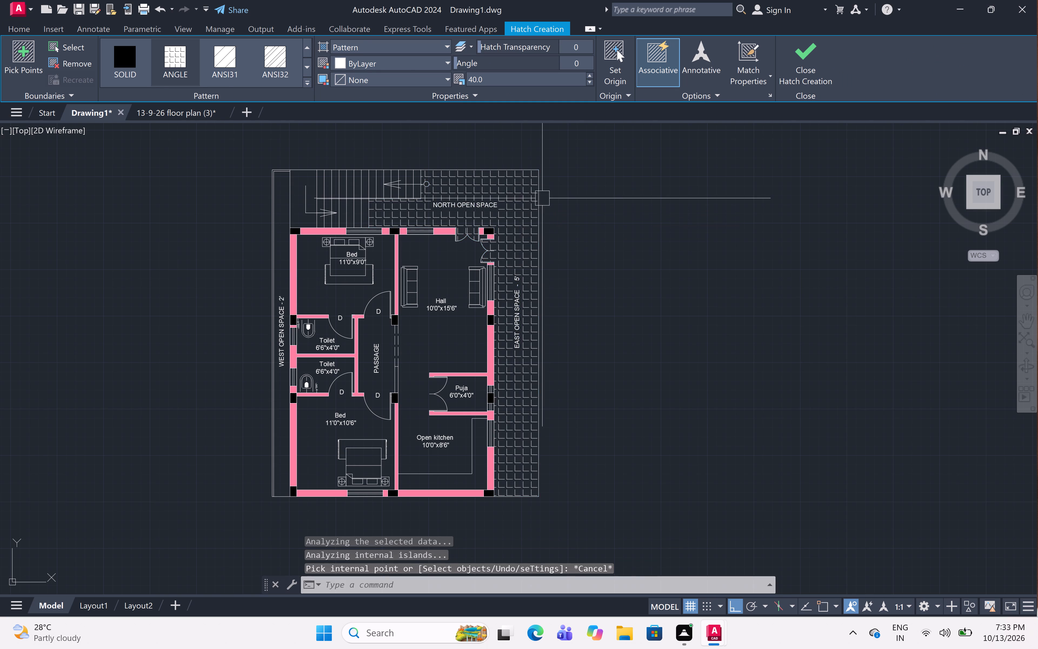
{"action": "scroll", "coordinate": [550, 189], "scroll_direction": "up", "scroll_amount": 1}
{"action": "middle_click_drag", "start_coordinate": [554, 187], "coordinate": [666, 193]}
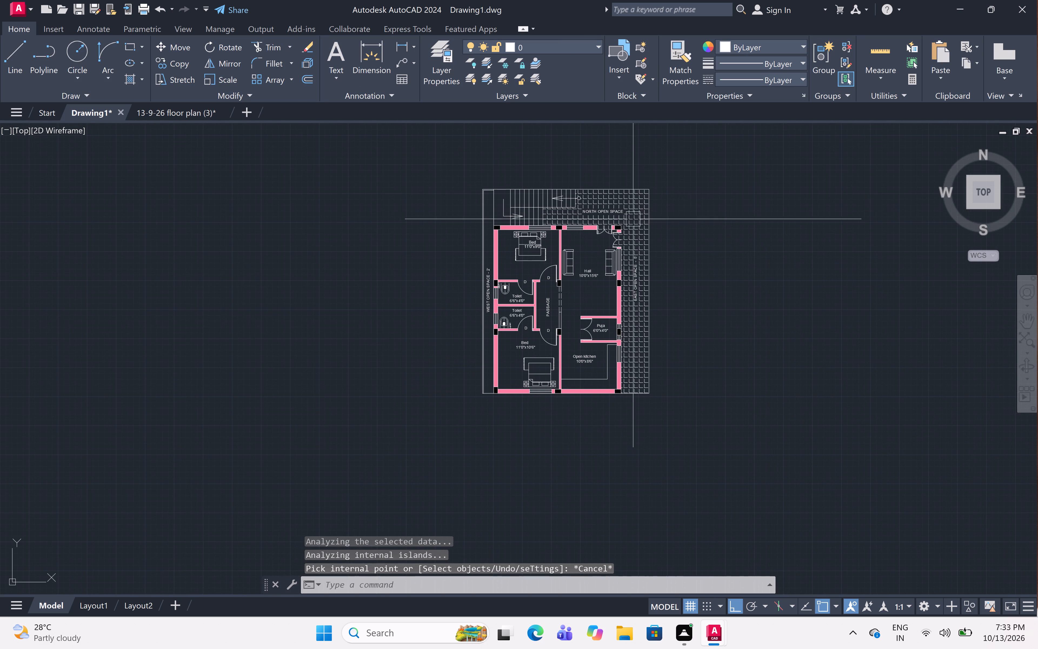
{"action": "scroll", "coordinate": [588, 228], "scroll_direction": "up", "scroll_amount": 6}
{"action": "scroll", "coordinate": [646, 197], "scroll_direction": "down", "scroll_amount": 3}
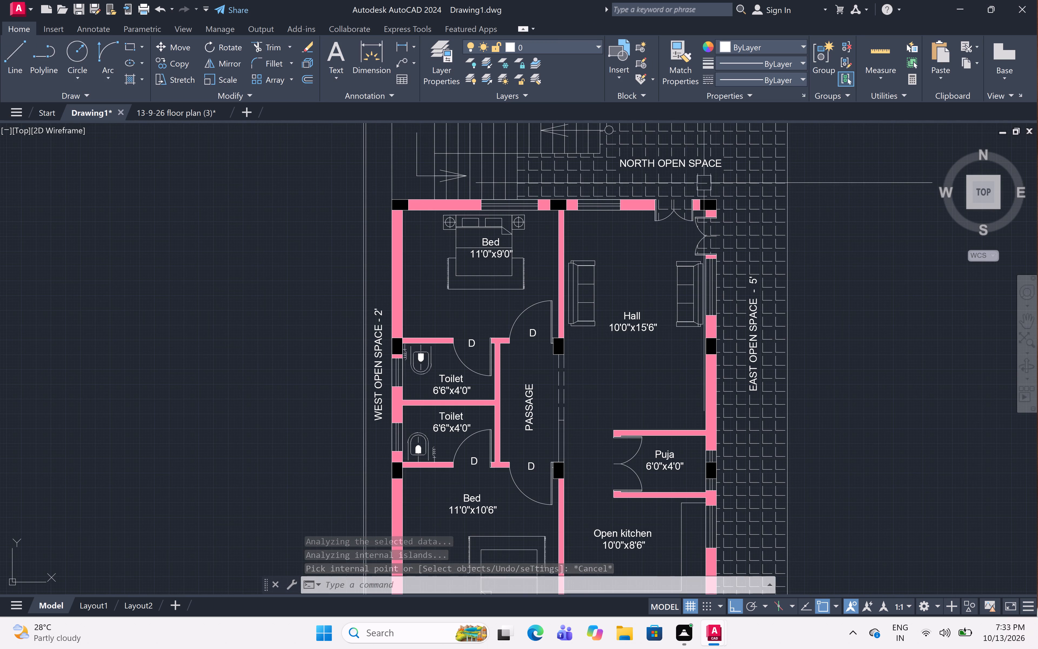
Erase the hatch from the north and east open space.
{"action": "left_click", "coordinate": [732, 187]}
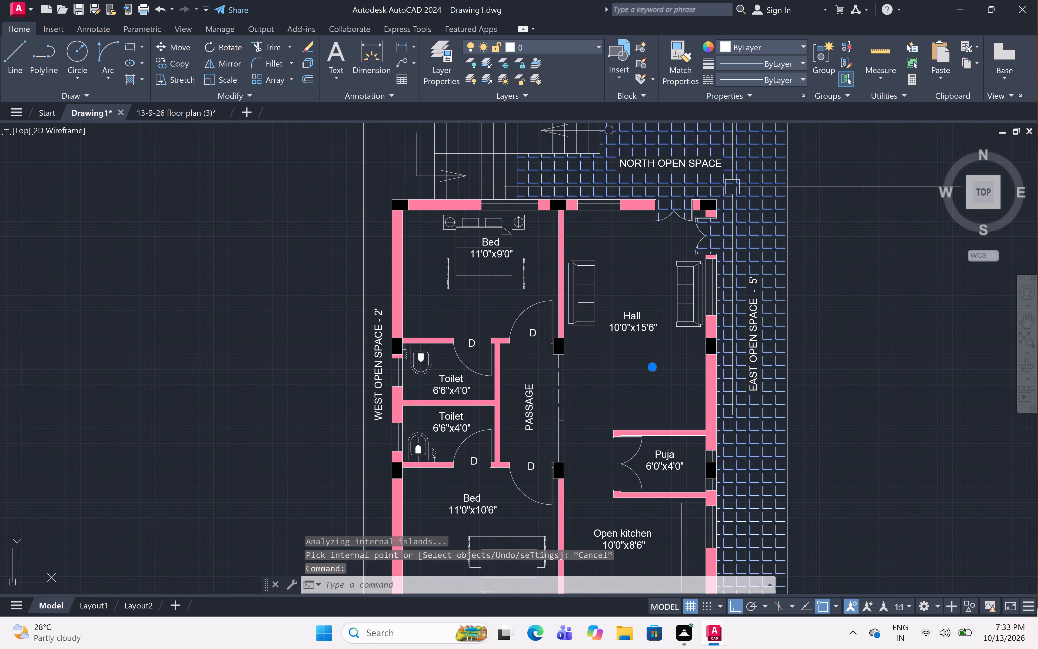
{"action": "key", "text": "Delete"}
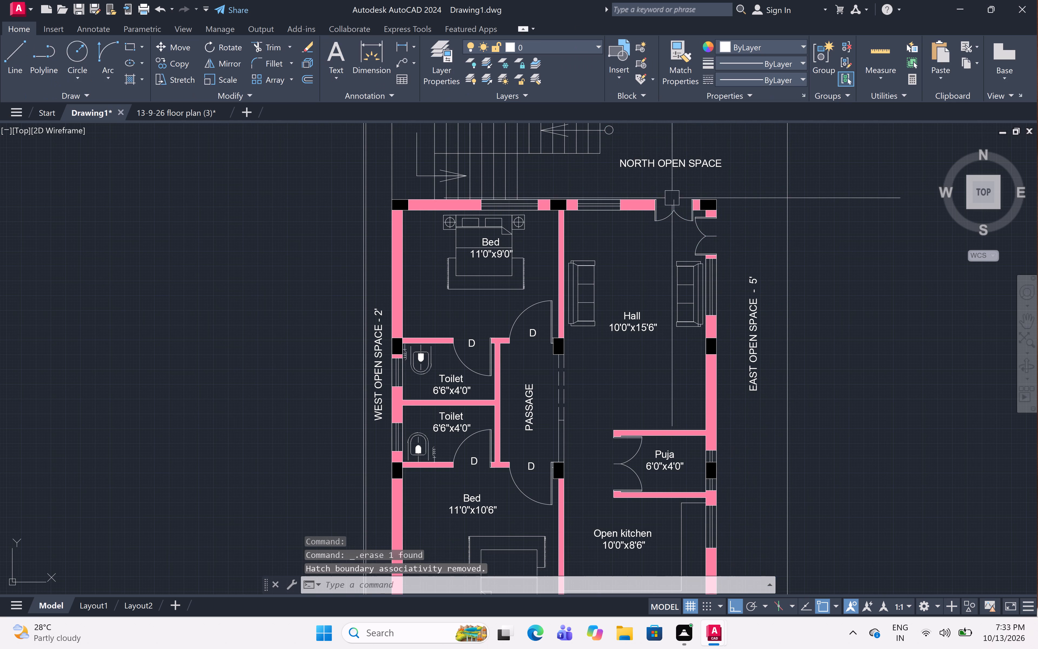
Draw a horizontal line closing the hall's north double-door opening along the wall's outer face, between the inner edges of the door leaves.
{"action": "scroll", "coordinate": [674, 198], "scroll_direction": "up", "scroll_amount": 4}
{"action": "type", "text": "L"}
{"action": "key", "text": "space"}
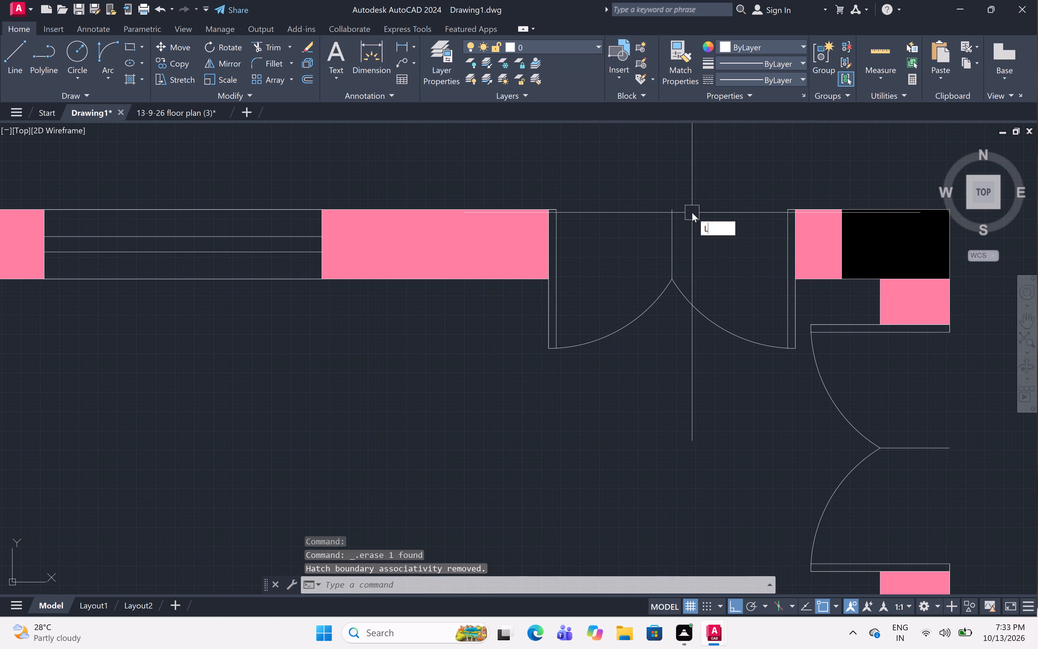
{"action": "left_click", "coordinate": [557, 211]}
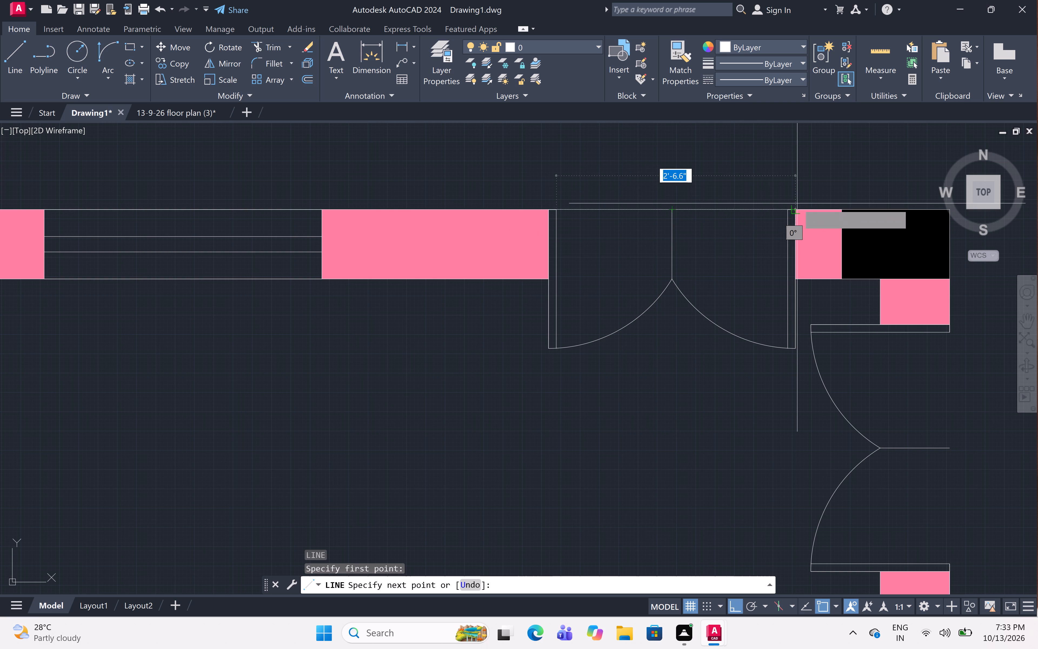
{"action": "left_click", "coordinate": [790, 210]}
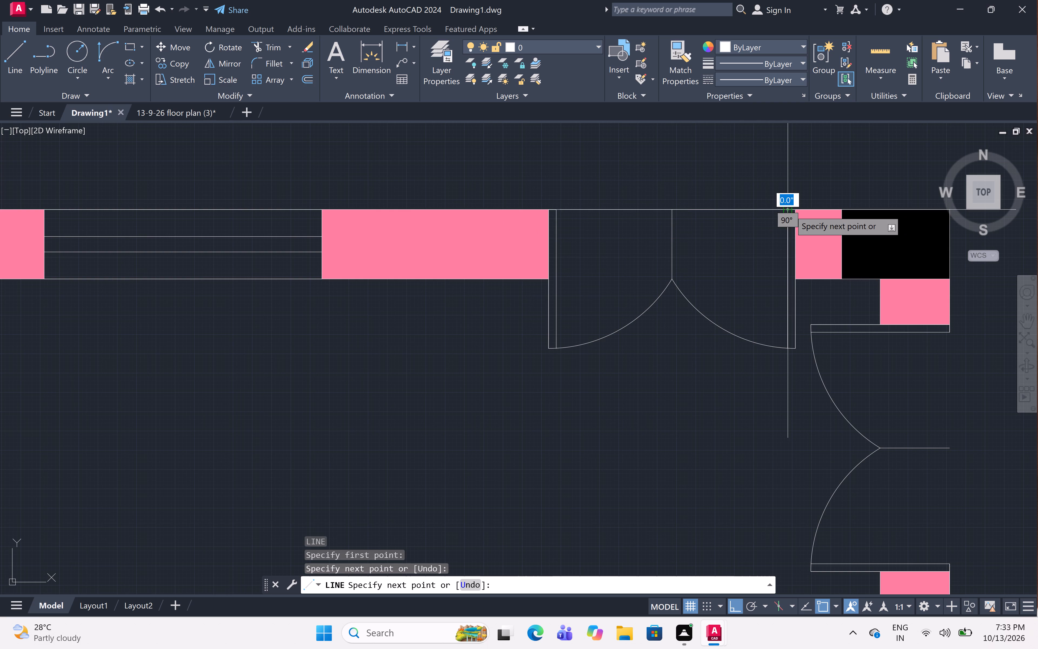
{"action": "key", "text": "space"}
{"action": "scroll", "coordinate": [687, 194], "scroll_direction": "down", "scroll_amount": 3}
{"action": "scroll", "coordinate": [771, 262], "scroll_direction": "up", "scroll_amount": 2}
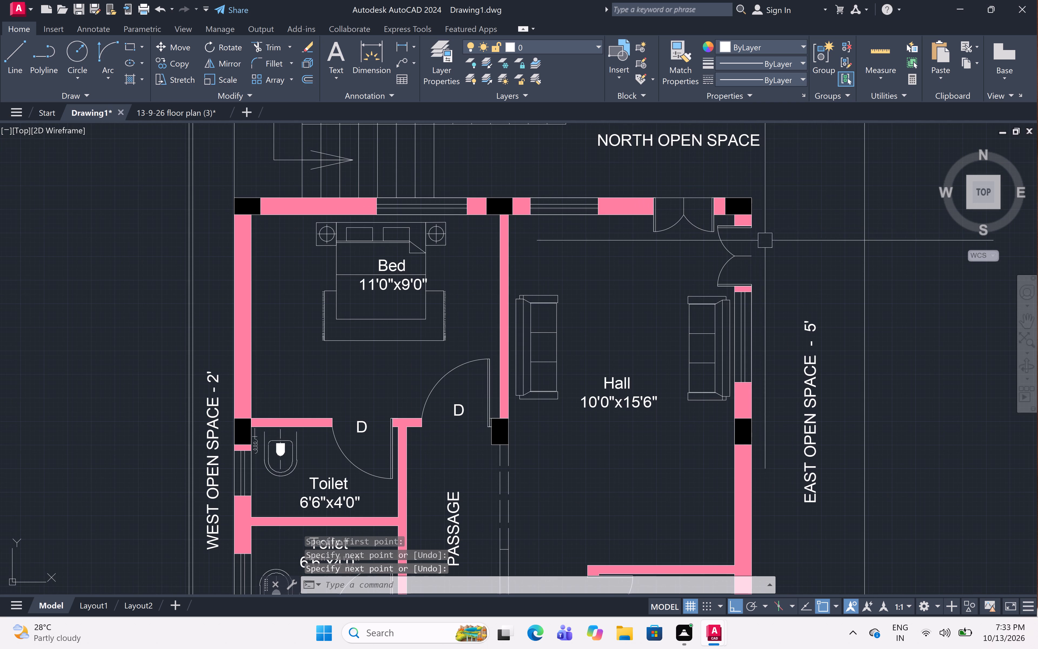
Draw a vertical line about 2'-6" long closing the hall's east double-door opening along the wall's outer face, between the door leaves.
{"action": "scroll", "coordinate": [771, 262], "scroll_direction": "up", "scroll_amount": 1}
{"action": "middle_click_drag", "start_coordinate": [748, 244], "coordinate": [762, 317]}
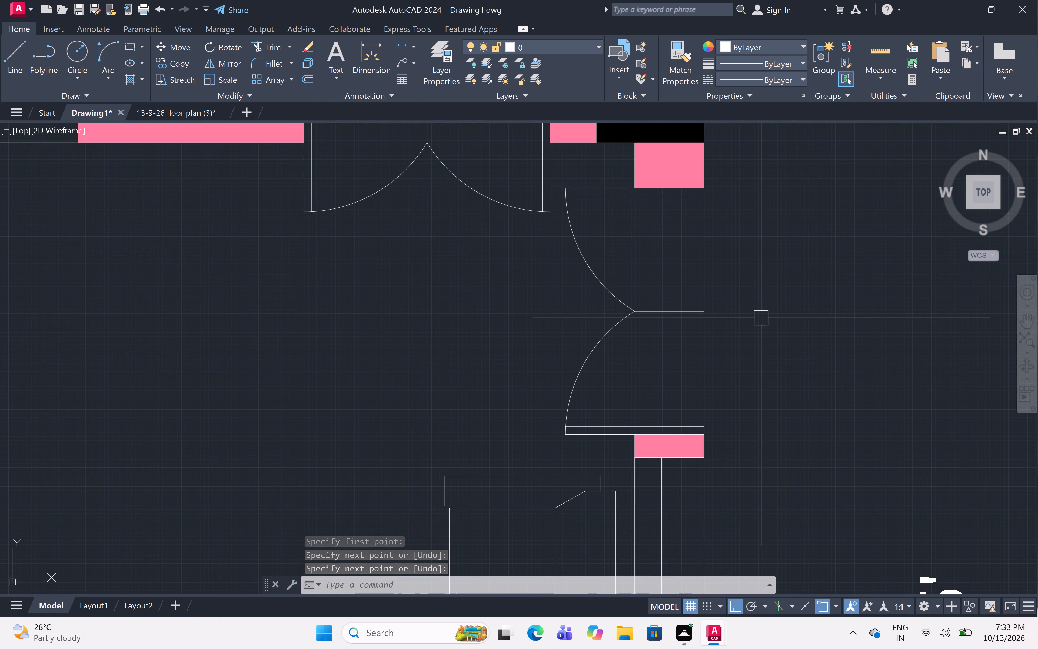
{"action": "type", "text": "L"}
{"action": "key", "text": "space"}
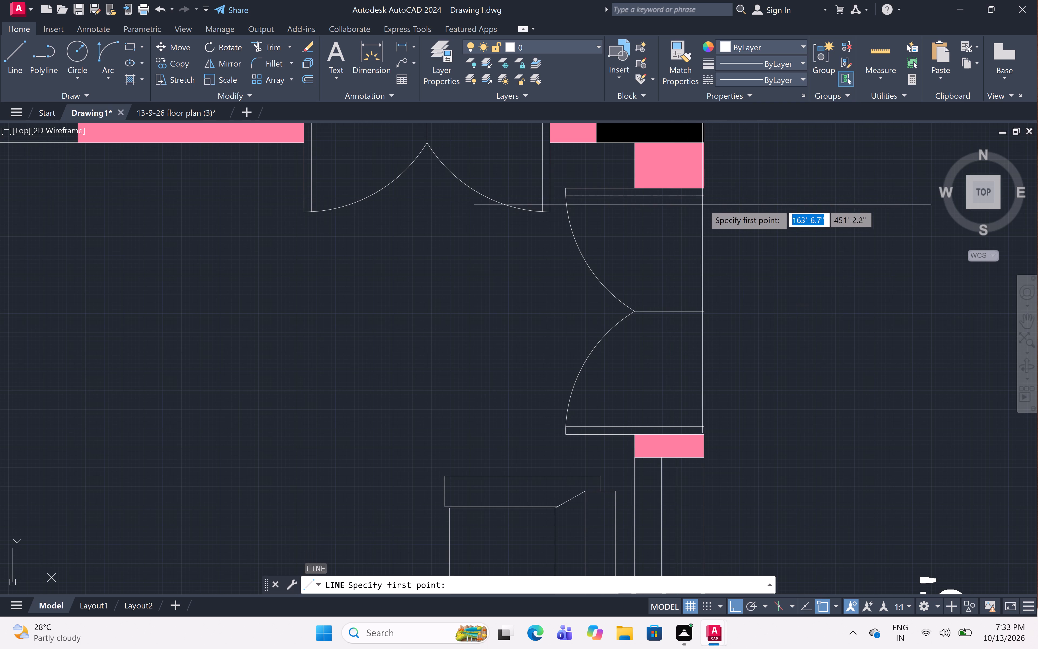
{"action": "left_click", "coordinate": [705, 195]}
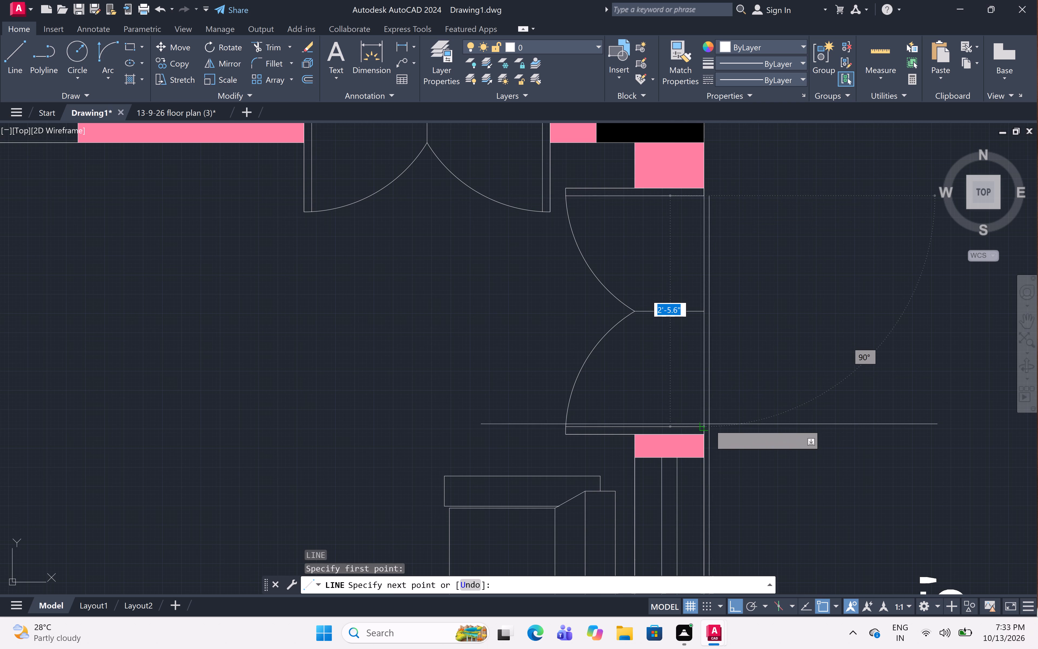
{"action": "left_click", "coordinate": [705, 428]}
{"action": "key", "text": "Escape"}
{"action": "scroll", "coordinate": [734, 386], "scroll_direction": "down", "scroll_amount": 3}
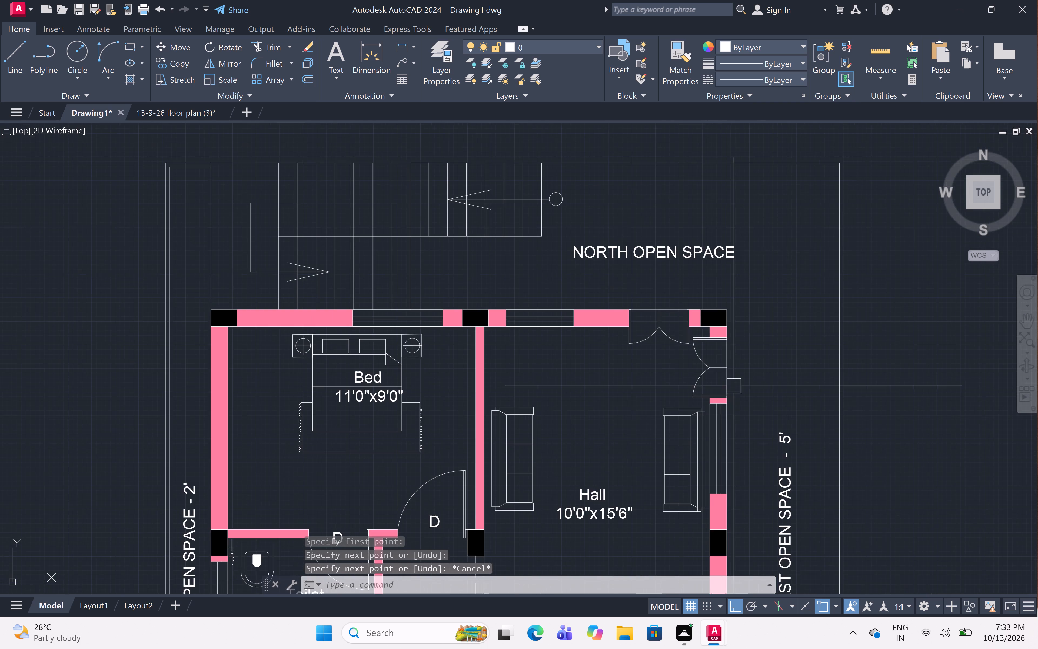
Hatch the north and east open space again with the ANGLE pattern, colour ByLayer, at scale 40.
{"action": "scroll", "coordinate": [758, 345], "scroll_direction": "down", "scroll_amount": 2}
{"action": "middle_click_drag", "start_coordinate": [758, 345], "coordinate": [756, 320]}
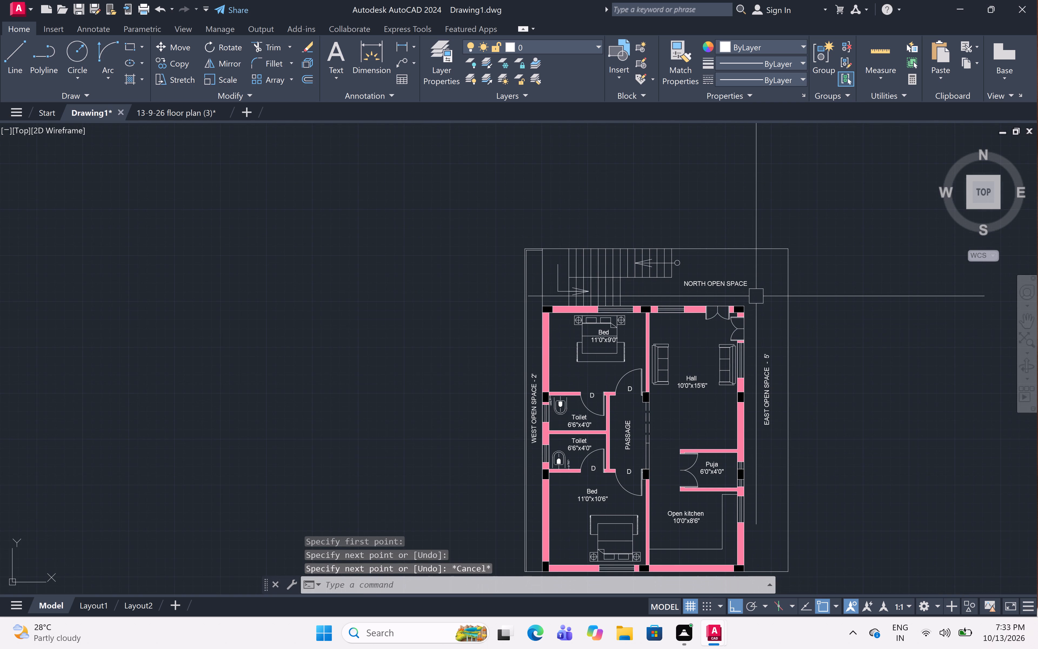
{"action": "type", "text": "H"}
{"action": "key", "text": "space"}
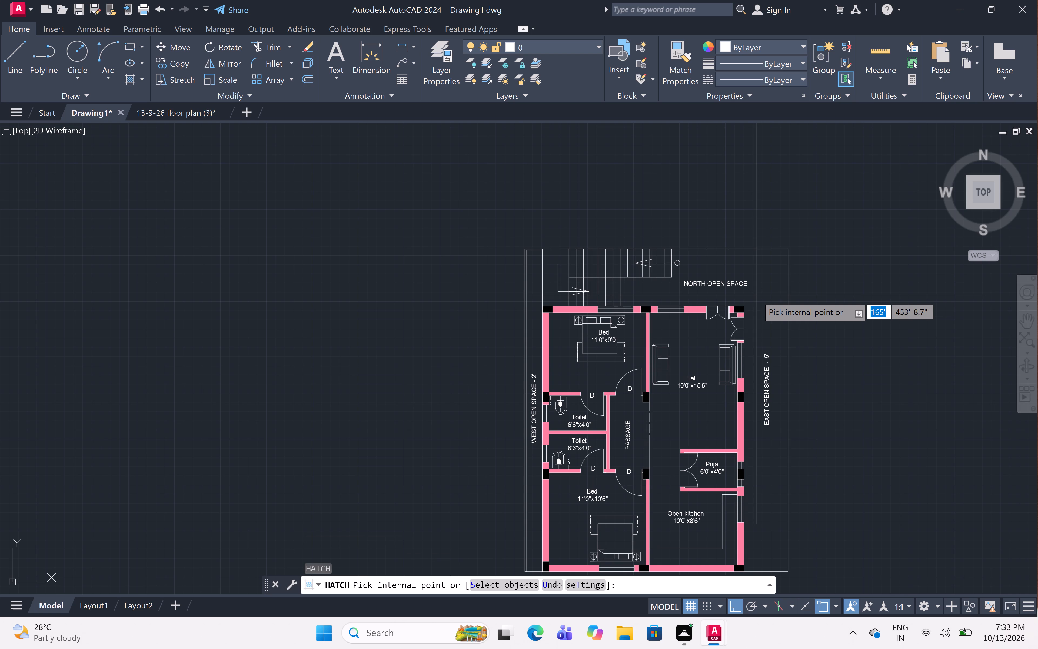
{"action": "left_click", "coordinate": [757, 296]}
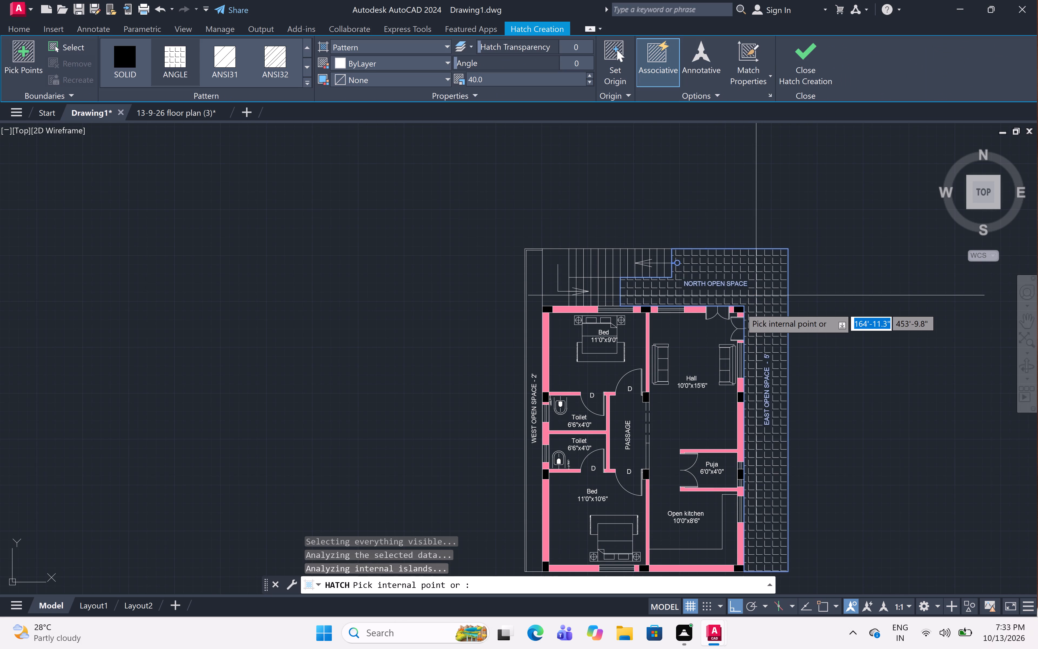
{"action": "key", "text": "Escape"}
Examine the staircase, the closed hall door openings and the hatched north and east open space.
{"action": "scroll", "coordinate": [740, 308], "scroll_direction": "down", "scroll_amount": 2}
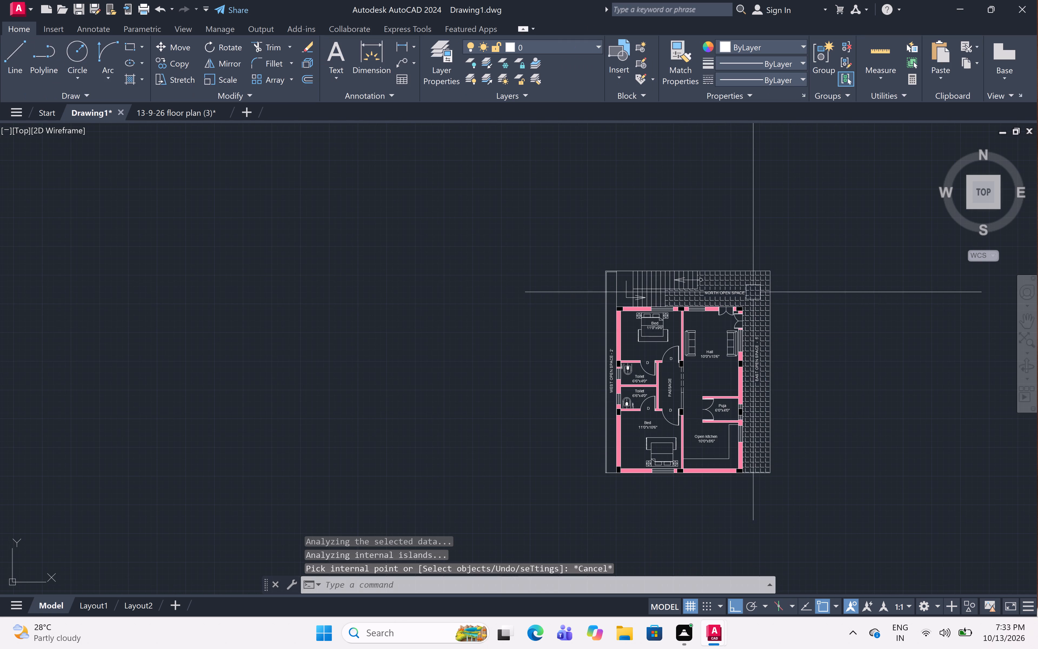
{"action": "scroll", "coordinate": [754, 308], "scroll_direction": "up", "scroll_amount": 1}
{"action": "middle_click_drag", "start_coordinate": [754, 308], "coordinate": [755, 293]}
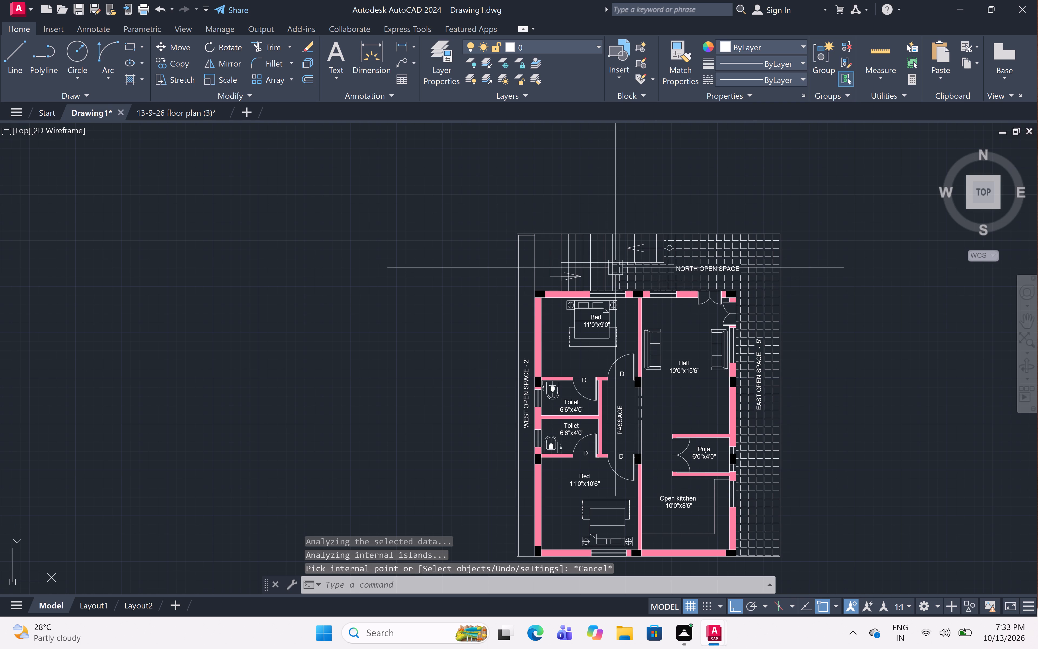
{"action": "scroll", "coordinate": [576, 287], "scroll_direction": "up", "scroll_amount": 2}
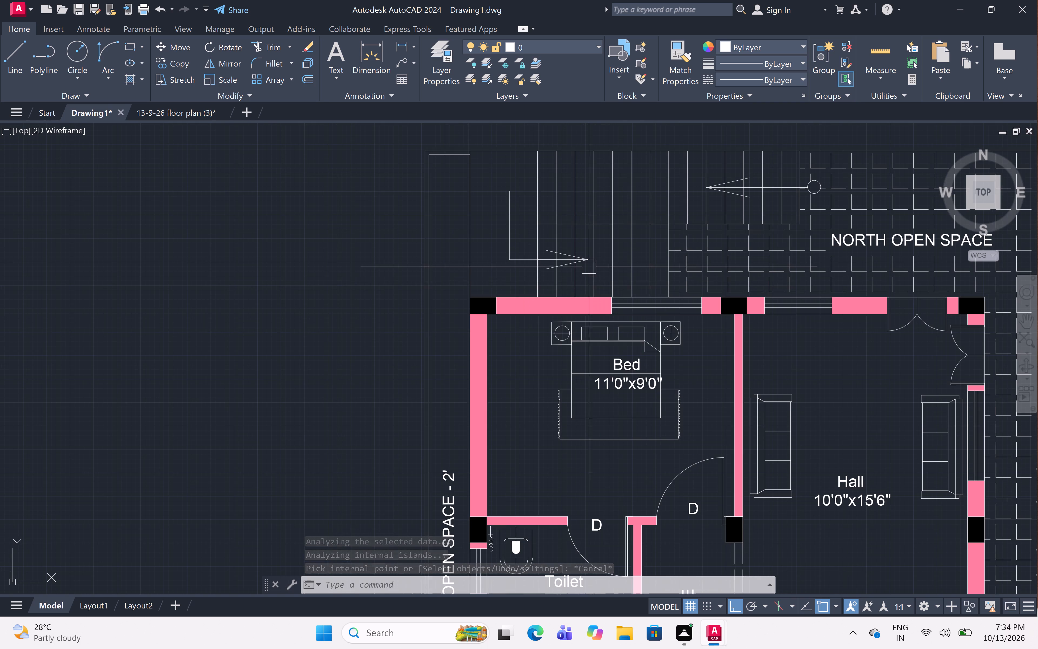
{"action": "scroll", "coordinate": [589, 266], "scroll_direction": "up", "scroll_amount": 1}
{"action": "middle_click_drag", "start_coordinate": [589, 261], "coordinate": [557, 284]}
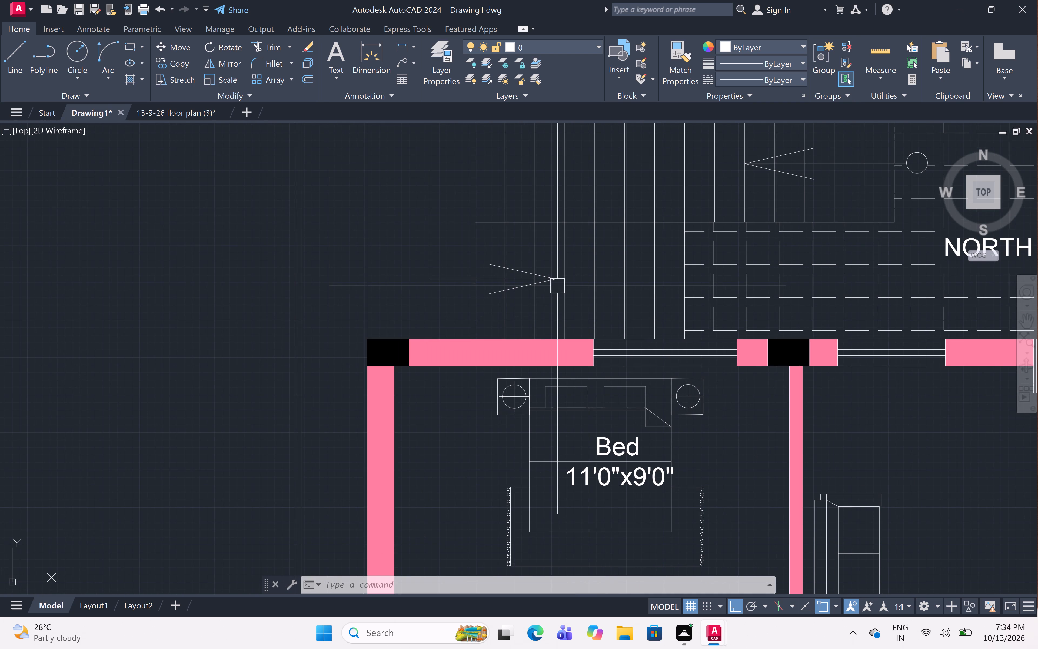
{"action": "scroll", "coordinate": [615, 247], "scroll_direction": "down", "scroll_amount": 2}
{"action": "middle_click_drag", "start_coordinate": [613, 246], "coordinate": [596, 264]}
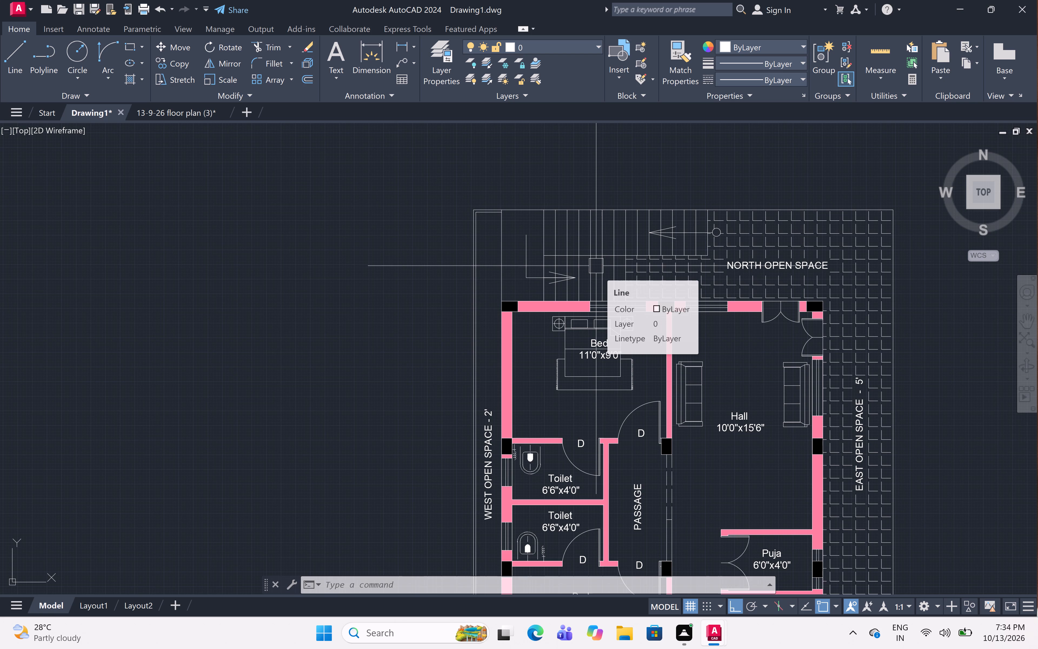
{"action": "scroll", "coordinate": [603, 262], "scroll_direction": "up", "scroll_amount": 1}
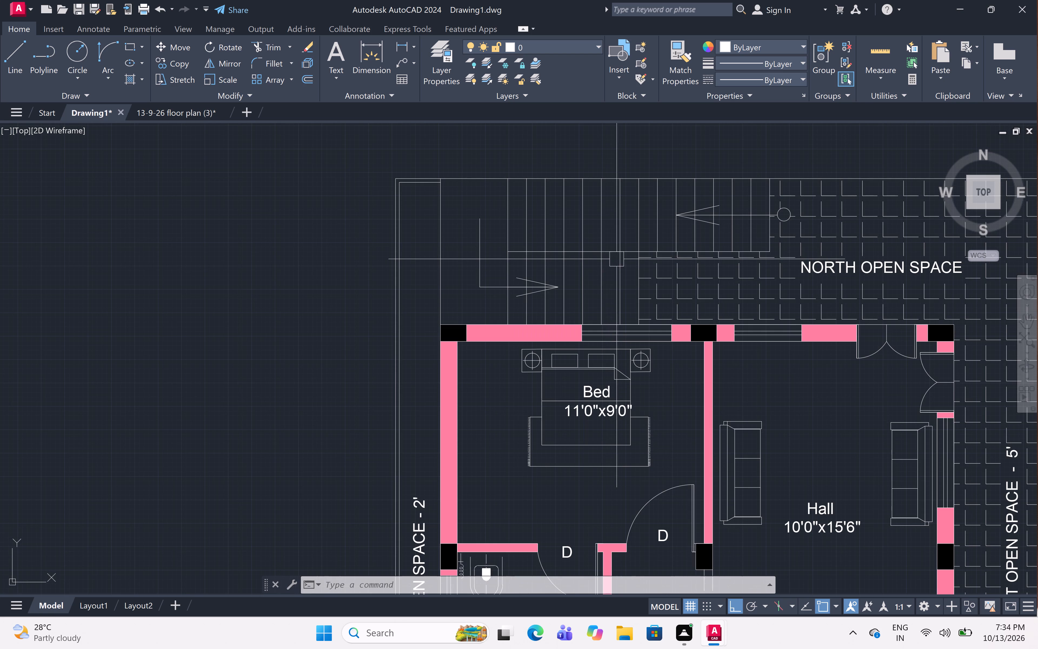
{"action": "scroll", "coordinate": [676, 261], "scroll_direction": "up", "scroll_amount": 1}
{"action": "middle_click_drag", "start_coordinate": [676, 261], "coordinate": [643, 279]}
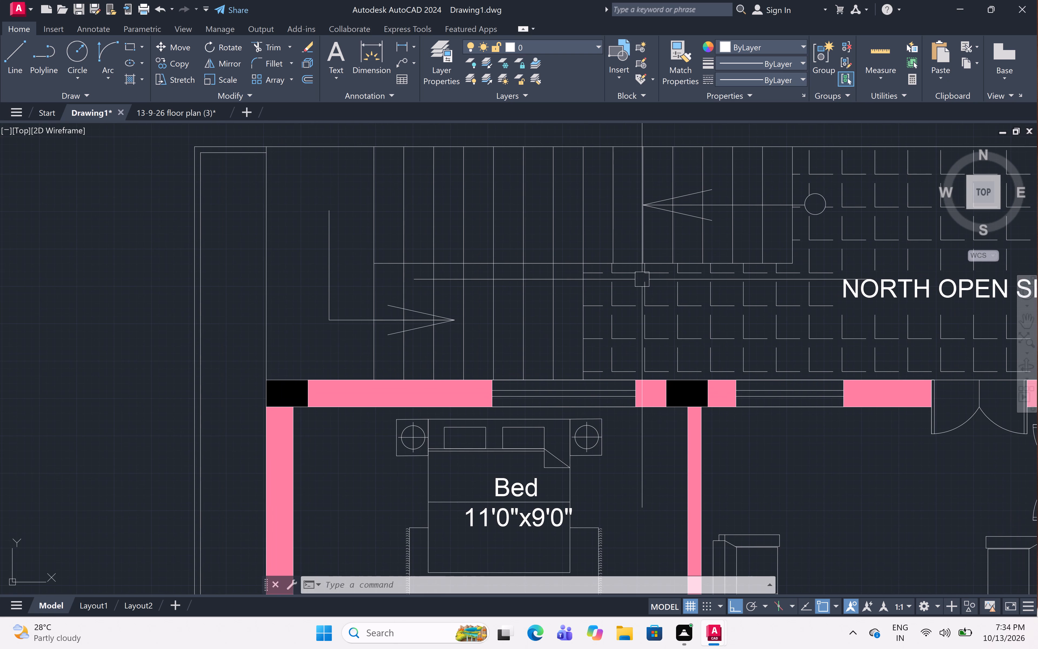
{"action": "scroll", "coordinate": [642, 279], "scroll_direction": "down", "scroll_amount": 1}
{"action": "scroll", "coordinate": [667, 279], "scroll_direction": "down", "scroll_amount": 2}
{"action": "scroll", "coordinate": [717, 290], "scroll_direction": "up", "scroll_amount": 2}
{"action": "middle_click_drag", "start_coordinate": [716, 289], "coordinate": [719, 283]}
{"action": "scroll", "coordinate": [721, 278], "scroll_direction": "down", "scroll_amount": 1}
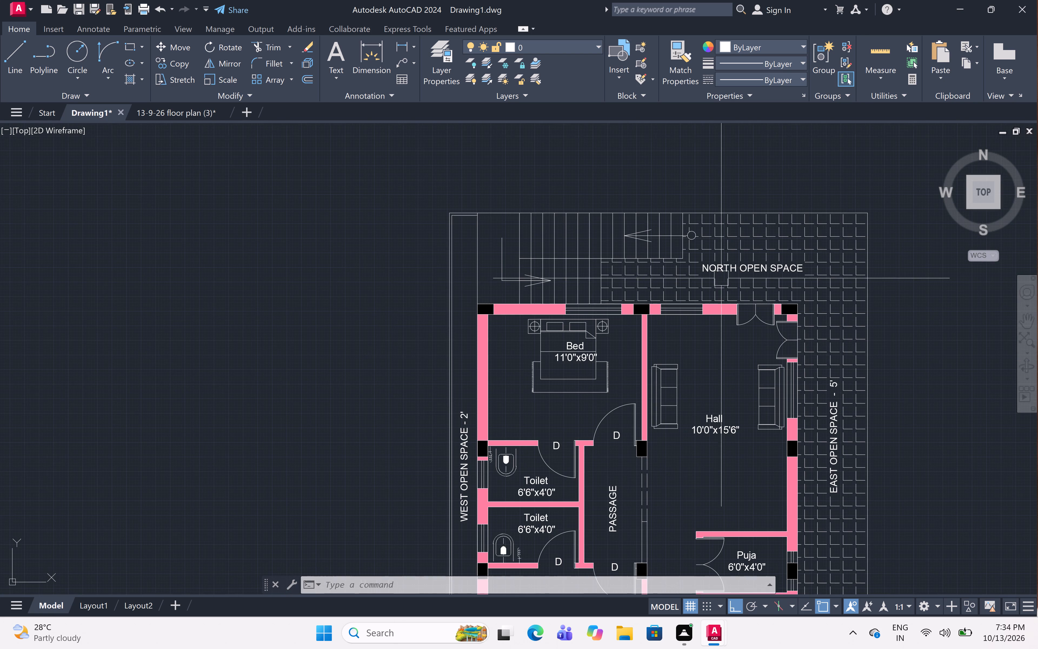
{"action": "middle_click_drag", "start_coordinate": [721, 278], "coordinate": [719, 246]}
{"action": "scroll", "coordinate": [719, 246], "scroll_direction": "down", "scroll_amount": 1}
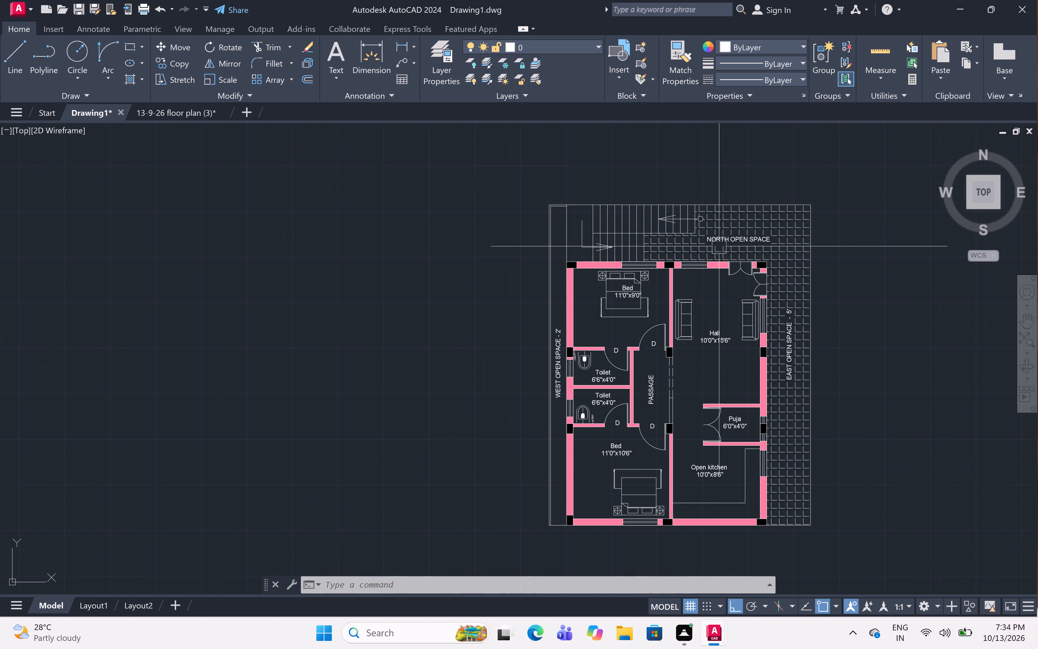
{"action": "scroll", "coordinate": [719, 246], "scroll_direction": "up", "scroll_amount": 2}
{"action": "middle_click_drag", "start_coordinate": [718, 247], "coordinate": [706, 286]}
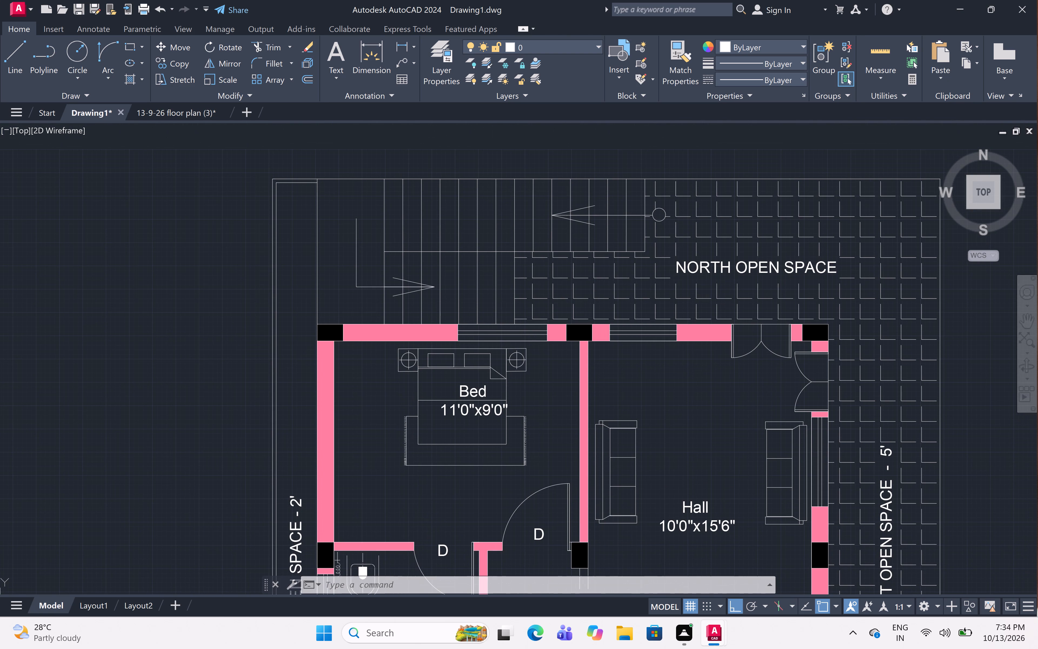
{"action": "scroll", "coordinate": [706, 287], "scroll_direction": "down", "scroll_amount": 1}
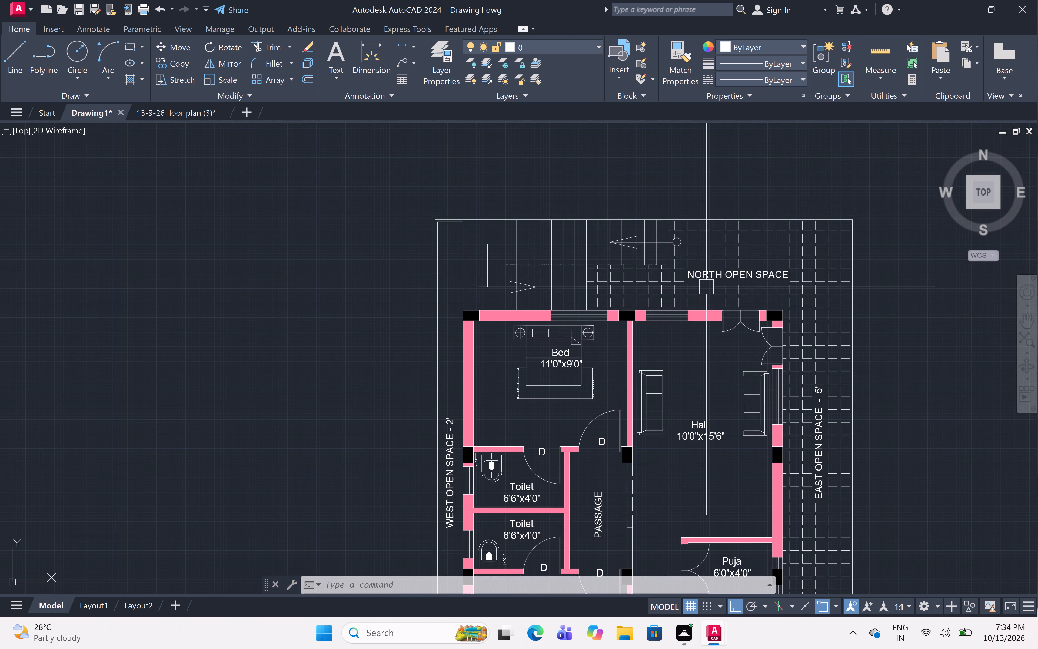
{"action": "scroll", "coordinate": [707, 286], "scroll_direction": "down", "scroll_amount": 1}
{"action": "scroll", "coordinate": [716, 326], "scroll_direction": "up", "scroll_amount": 1}
{"action": "middle_click_drag", "start_coordinate": [713, 325], "coordinate": [707, 319]}
{"action": "scroll", "coordinate": [707, 319], "scroll_direction": "up", "scroll_amount": 1}
{"action": "middle_click_drag", "start_coordinate": [707, 319], "coordinate": [707, 343]}
{"action": "scroll", "coordinate": [707, 343], "scroll_direction": "down", "scroll_amount": 1}
{"action": "middle_click", "coordinate": [707, 343]}
{"action": "scroll", "coordinate": [707, 343], "scroll_direction": "up", "scroll_amount": 1}
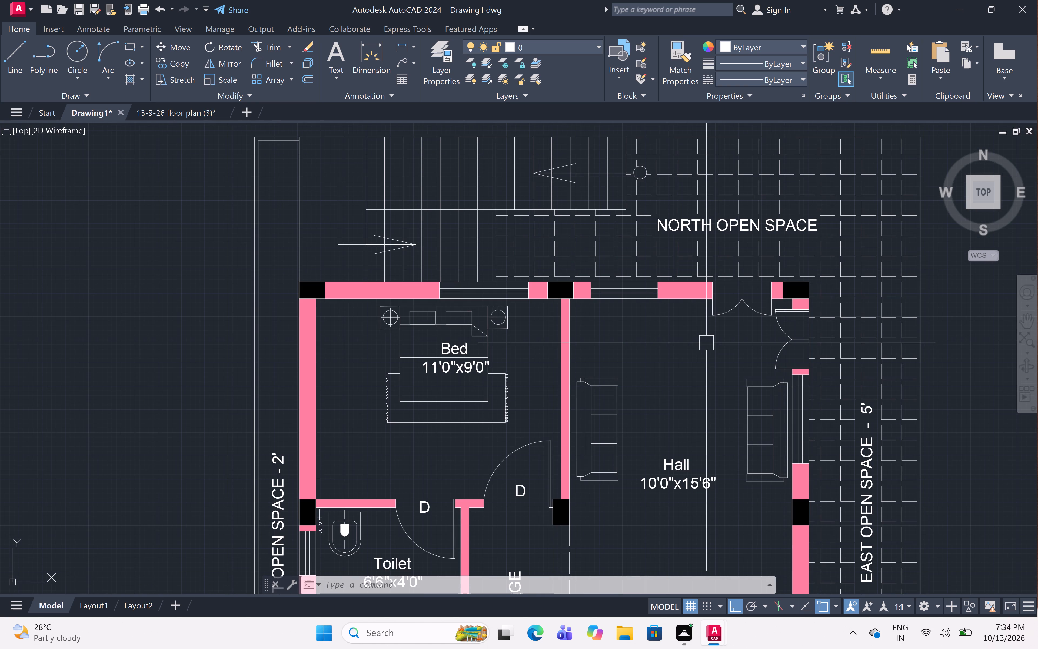
{"action": "middle_click_drag", "start_coordinate": [706, 343], "coordinate": [706, 359]}
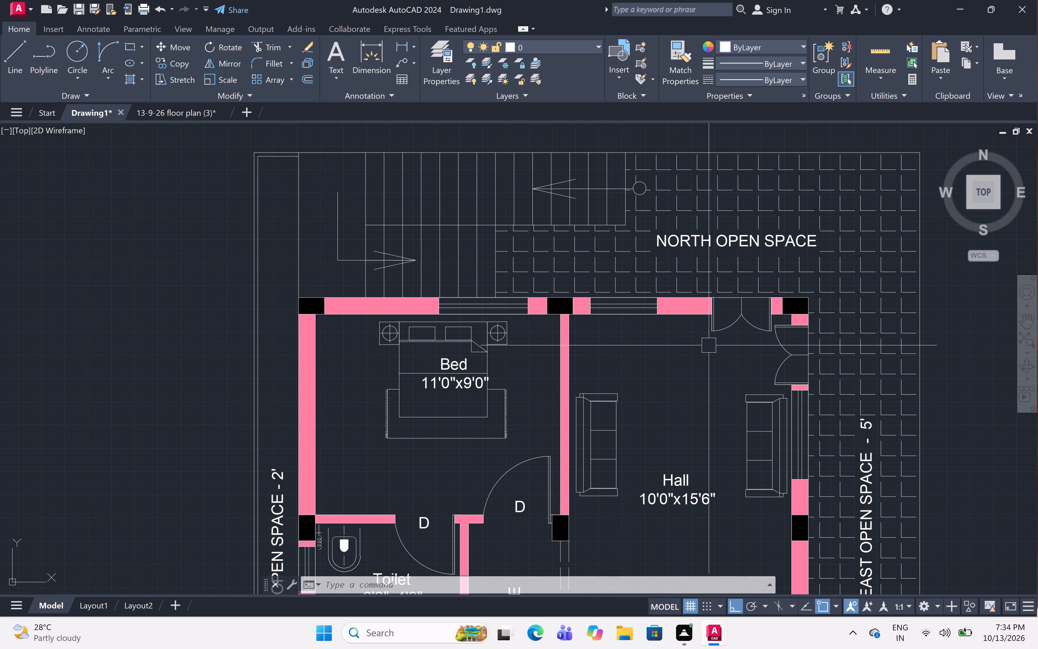
Examine the whole furnished plan, from the staircase and hatched open spaces down to the south bedroom and open kitchen.
{"action": "scroll", "coordinate": [701, 357], "scroll_direction": "down", "scroll_amount": 1}
{"action": "scroll", "coordinate": [739, 375], "scroll_direction": "down", "scroll_amount": 1}
{"action": "middle_click_drag", "start_coordinate": [738, 374], "coordinate": [729, 360]}
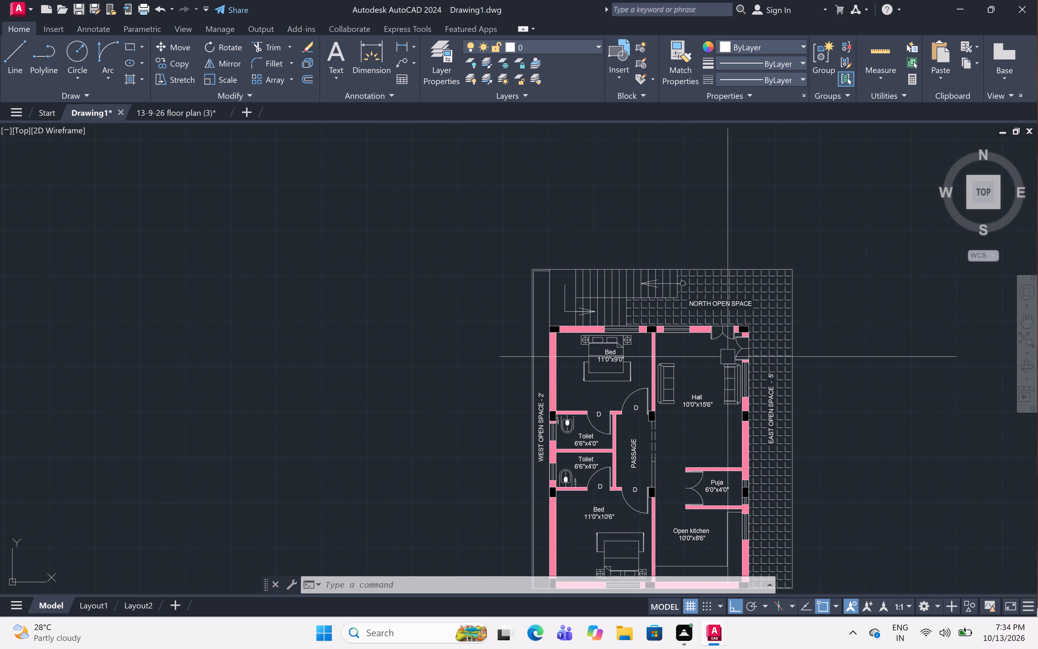
{"action": "scroll", "coordinate": [718, 341], "scroll_direction": "up", "scroll_amount": 2}
{"action": "scroll", "coordinate": [711, 334], "scroll_direction": "down", "scroll_amount": 1}
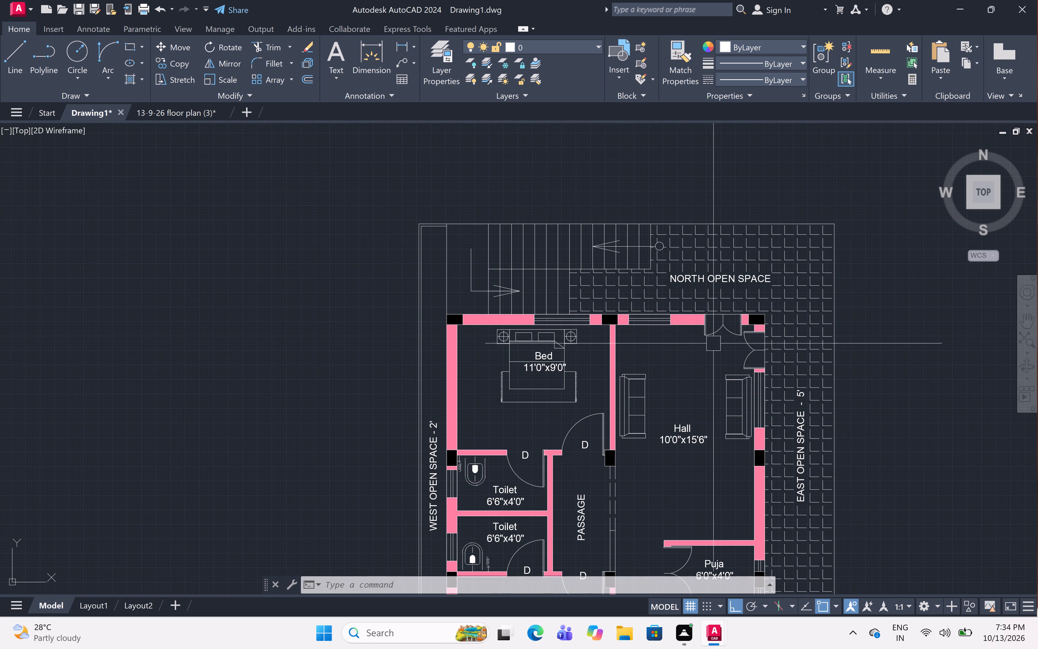
{"action": "middle_click_drag", "start_coordinate": [716, 350], "coordinate": [650, 273]}
{"action": "scroll", "coordinate": [651, 274], "scroll_direction": "down", "scroll_amount": 1}
{"action": "middle_click_drag", "start_coordinate": [651, 274], "coordinate": [684, 243]}
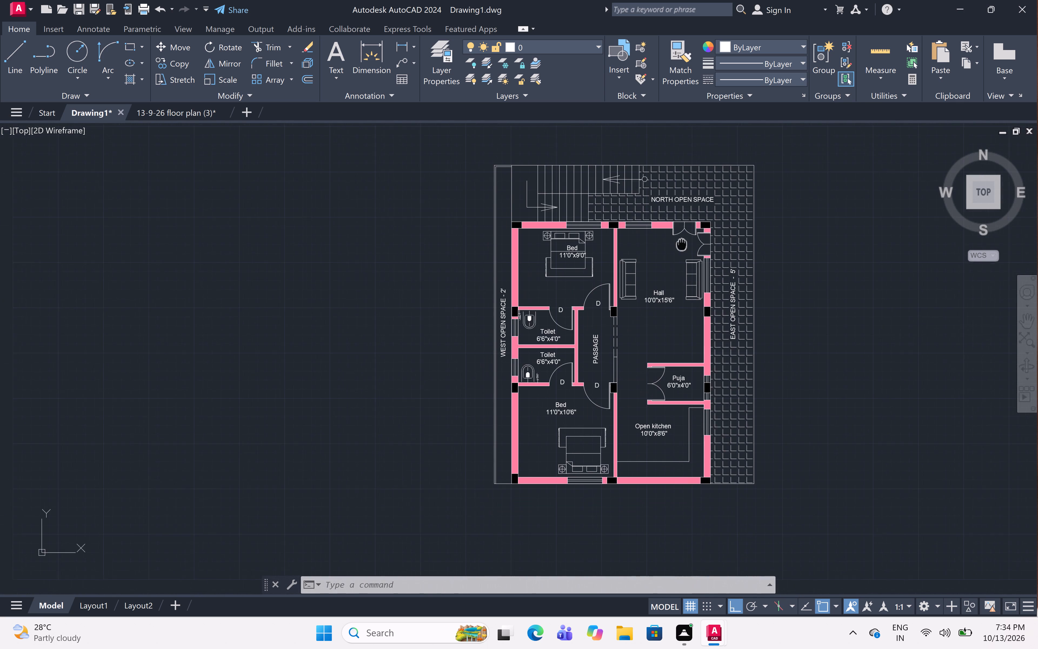
{"action": "scroll", "coordinate": [684, 247], "scroll_direction": "up", "scroll_amount": 1}
{"action": "middle_click_drag", "start_coordinate": [684, 247], "coordinate": [684, 283]}
{"action": "scroll", "coordinate": [677, 266], "scroll_direction": "up", "scroll_amount": 2}
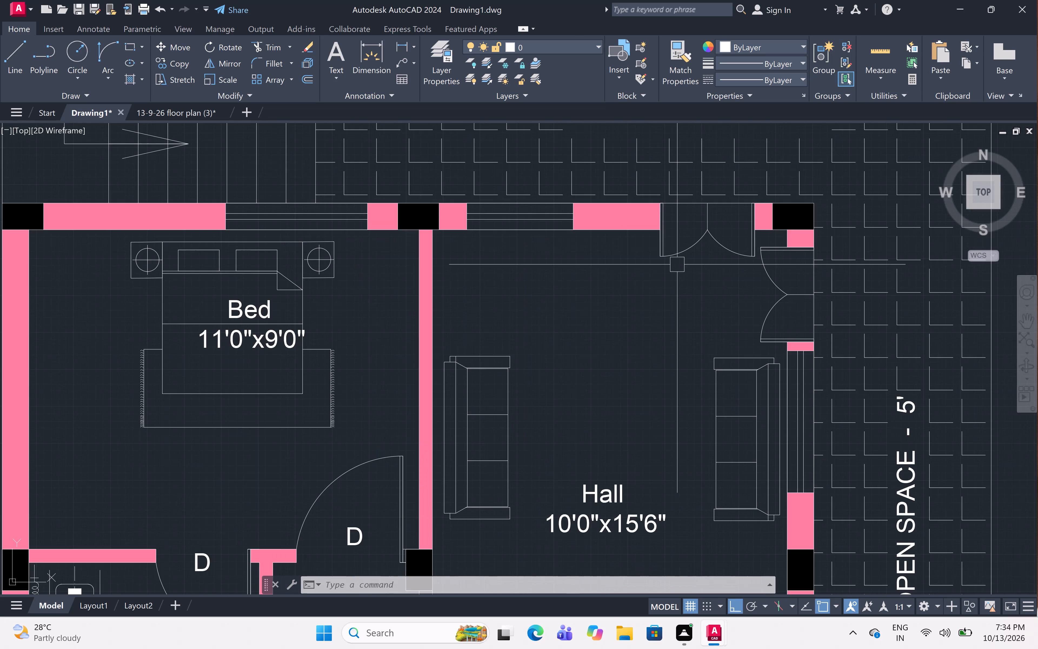
{"action": "scroll", "coordinate": [678, 266], "scroll_direction": "down", "scroll_amount": 1}
{"action": "middle_click_drag", "start_coordinate": [684, 287], "coordinate": [679, 271]}
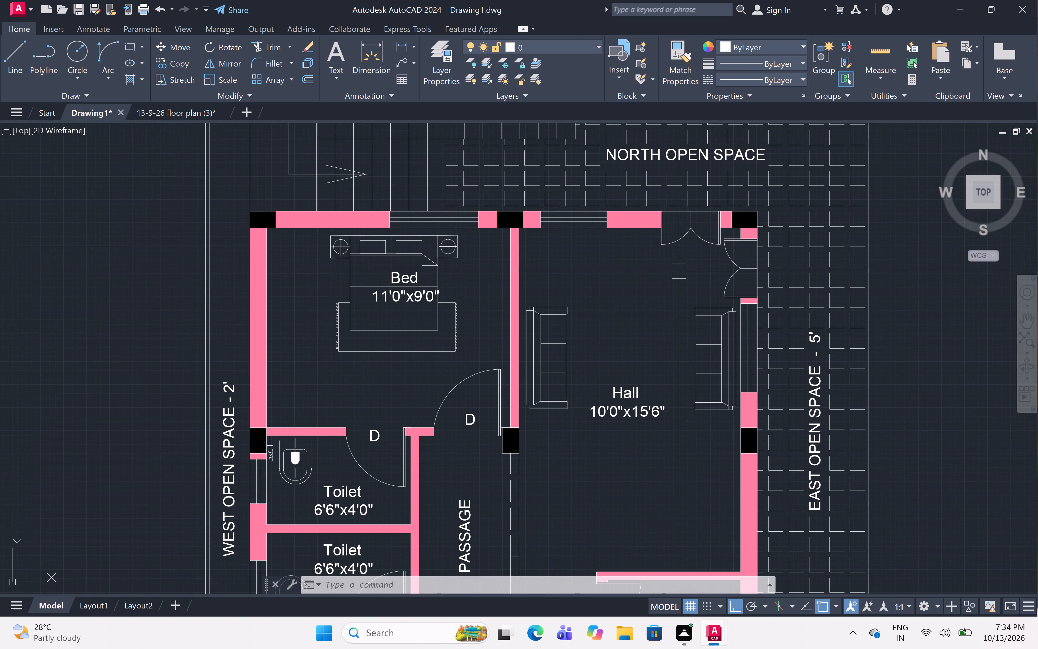
{"action": "scroll", "coordinate": [679, 271], "scroll_direction": "down", "scroll_amount": 1}
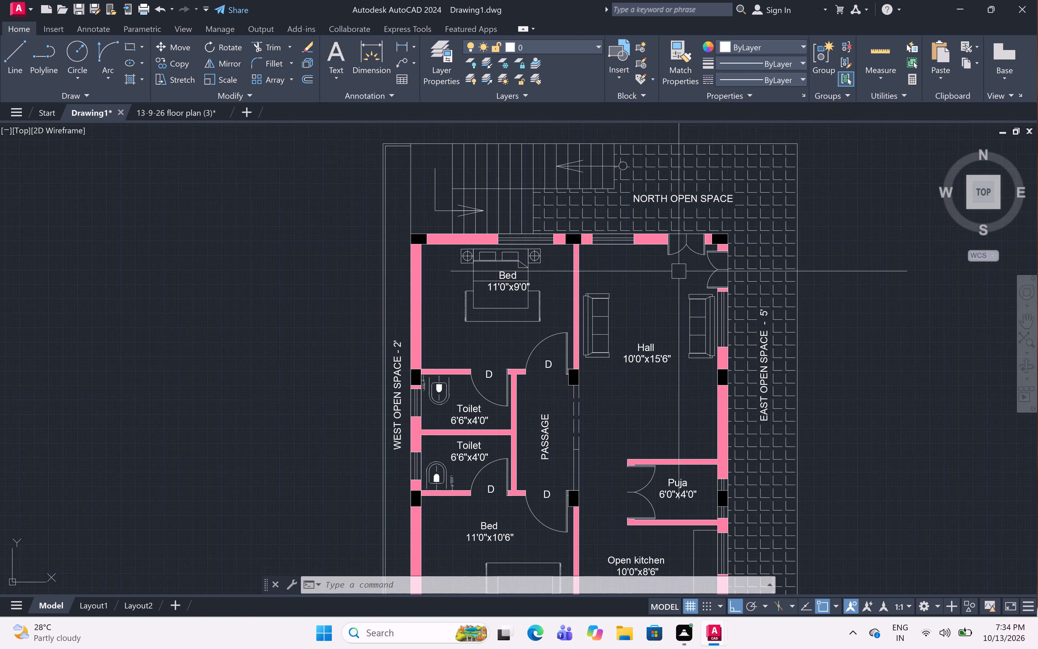
{"action": "middle_click_drag", "start_coordinate": [692, 296], "coordinate": [663, 242]}
{"action": "middle_click_drag", "start_coordinate": [663, 242], "coordinate": [668, 264]}
{"action": "scroll", "coordinate": [668, 264], "scroll_direction": "up", "scroll_amount": 1}
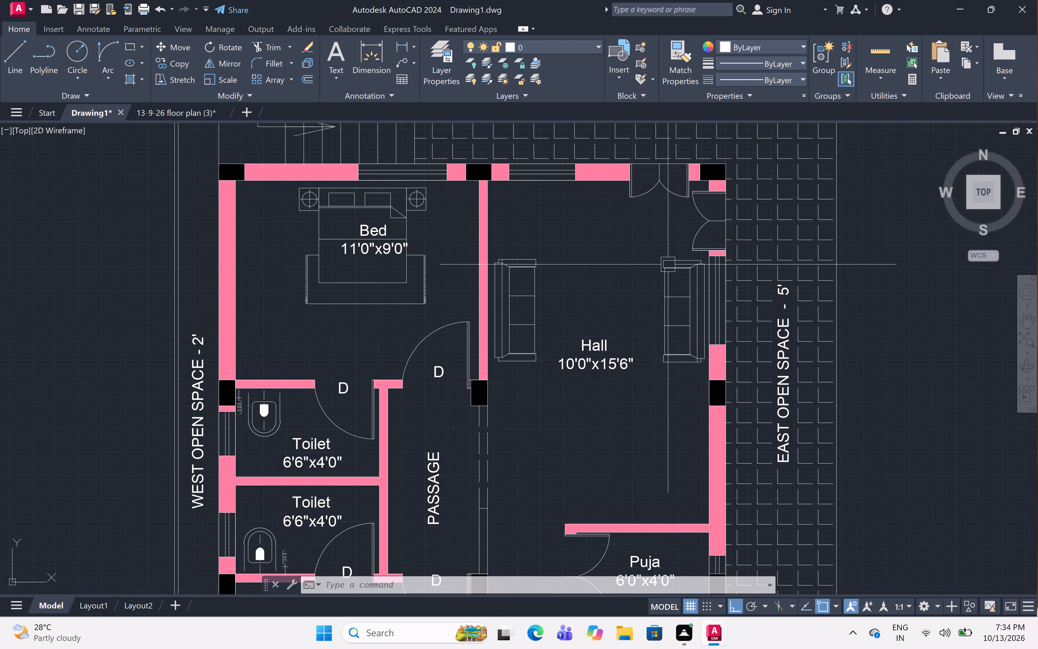
{"action": "middle_click_drag", "start_coordinate": [668, 264], "coordinate": [674, 292]}
{"action": "scroll", "coordinate": [674, 291], "scroll_direction": "down", "scroll_amount": 1}
{"action": "middle_click_drag", "start_coordinate": [672, 287], "coordinate": [671, 299]}
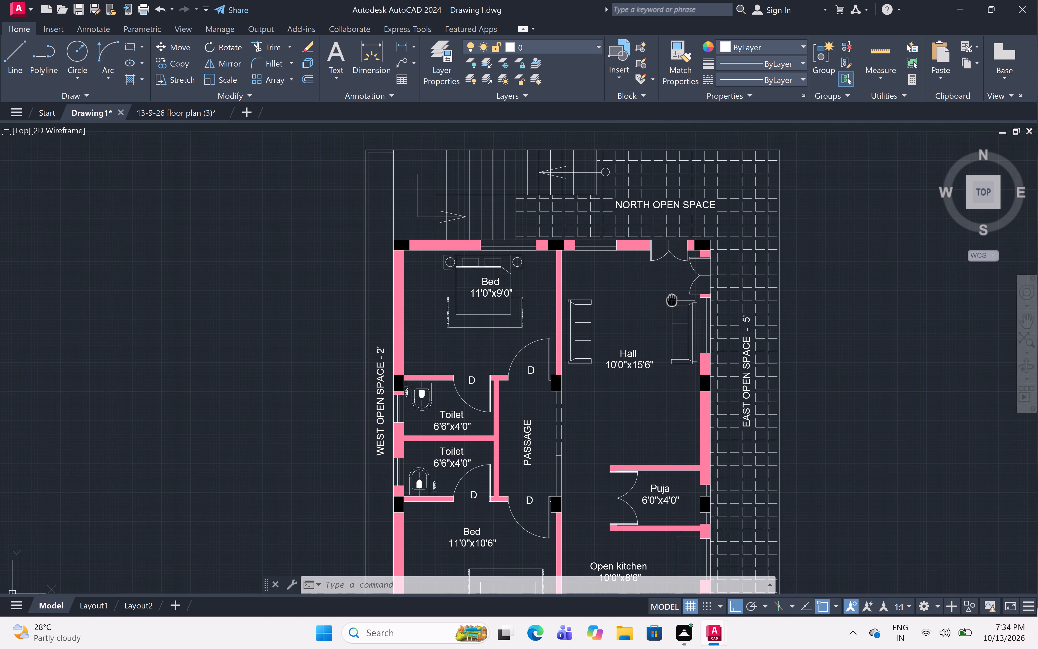
{"action": "middle_click_drag", "start_coordinate": [671, 299], "coordinate": [671, 299]}
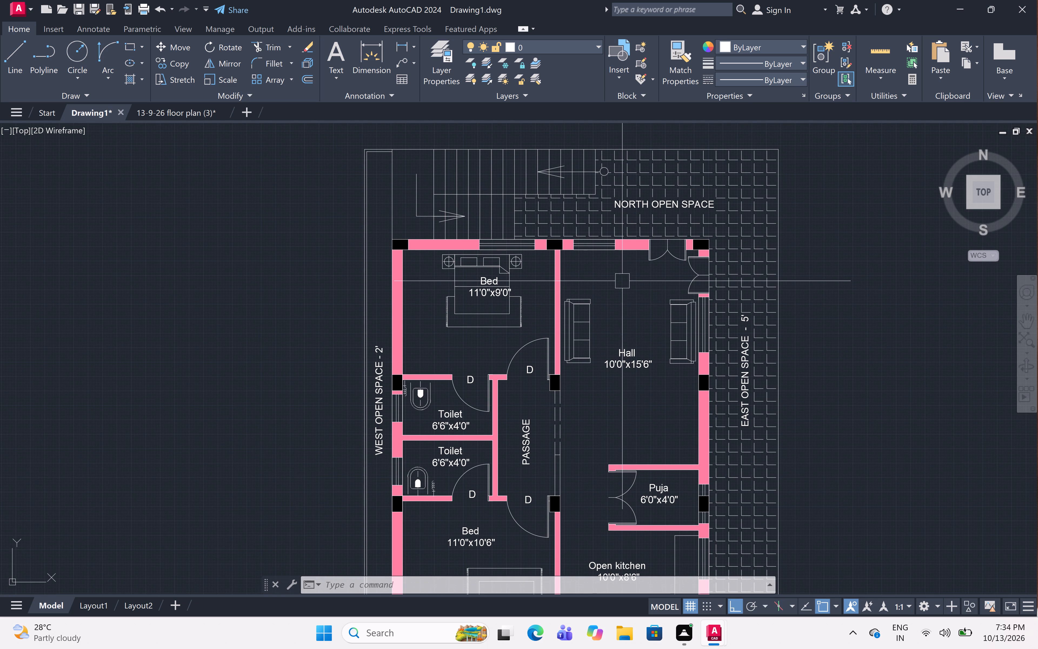
{"action": "scroll", "coordinate": [571, 273], "scroll_direction": "down", "scroll_amount": 1}
{"action": "scroll", "coordinate": [607, 297], "scroll_direction": "up", "scroll_amount": 2}
{"action": "middle_click_drag", "start_coordinate": [607, 294], "coordinate": [605, 338]}
{"action": "scroll", "coordinate": [605, 334], "scroll_direction": "down", "scroll_amount": 1}
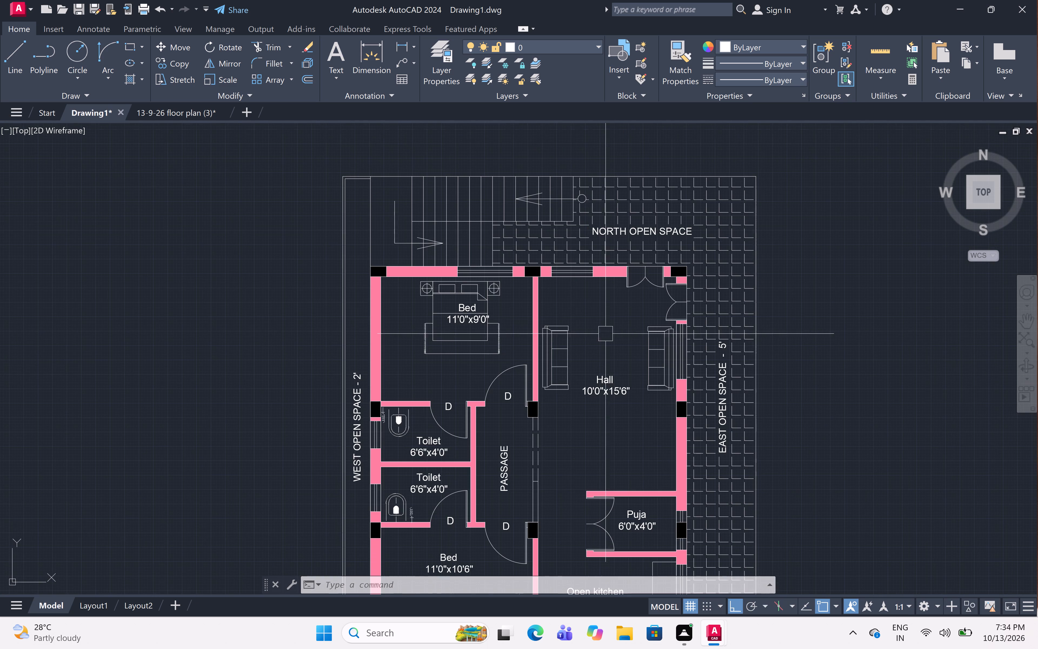
{"action": "middle_click_drag", "start_coordinate": [605, 332], "coordinate": [609, 289]}
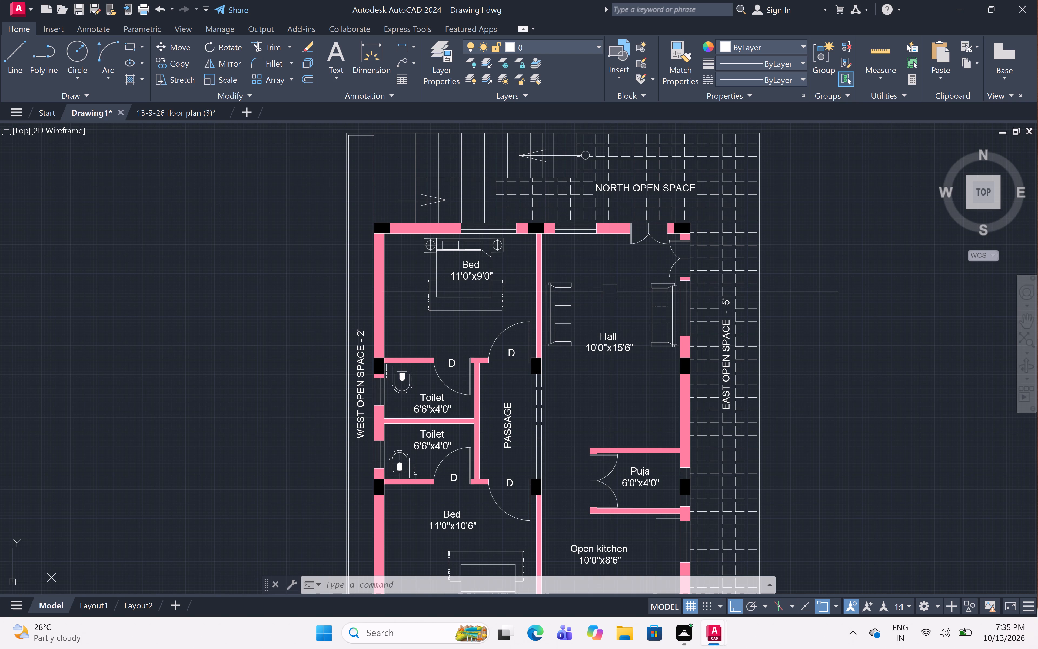
{"action": "scroll", "coordinate": [601, 273], "scroll_direction": "down", "scroll_amount": 2}
{"action": "scroll", "coordinate": [601, 343], "scroll_direction": "up", "scroll_amount": 2}
{"action": "middle_click_drag", "start_coordinate": [601, 339], "coordinate": [651, 330]}
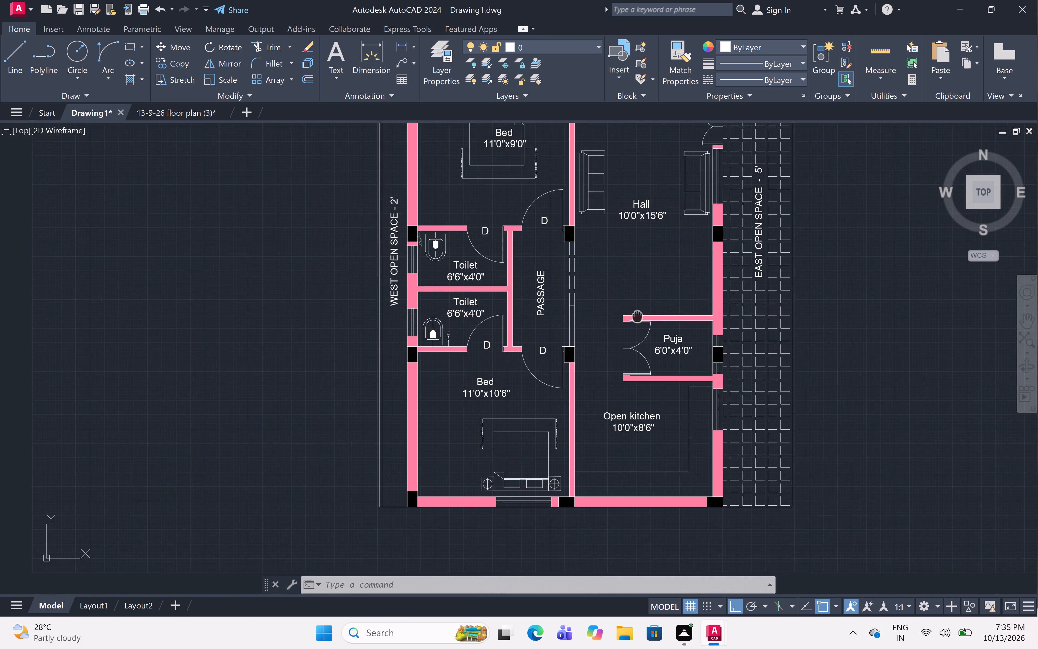
{"action": "middle_click_drag", "start_coordinate": [651, 330], "coordinate": [673, 367]}
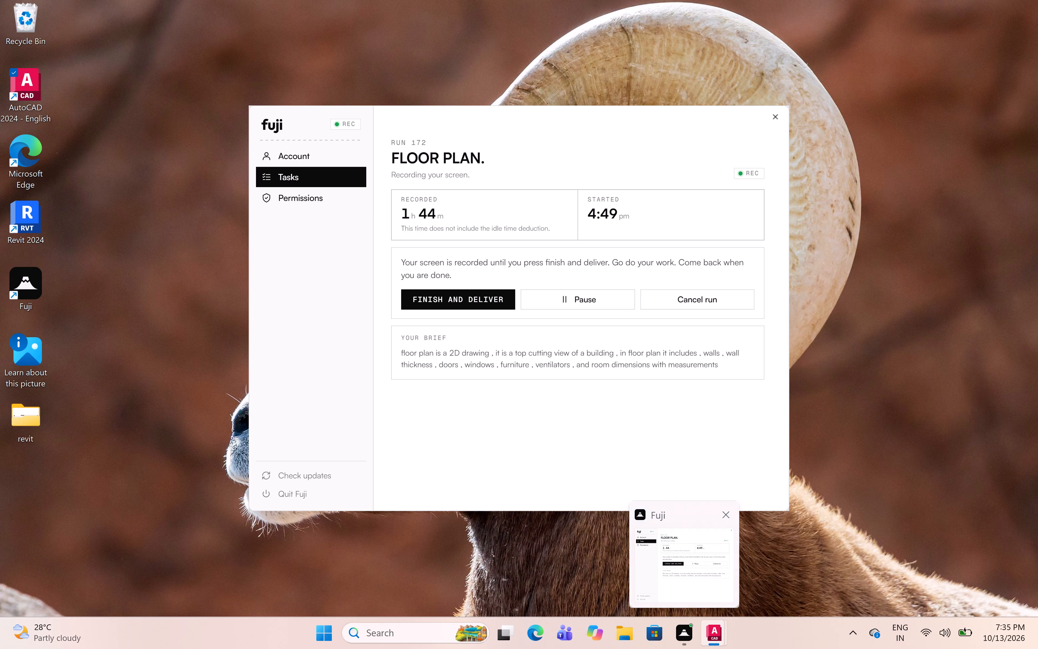
Examine the plan's south side and the empty area outside the south wall.
{"action": "scroll", "coordinate": [642, 392], "scroll_direction": "down", "scroll_amount": 1}
{"action": "middle_click_drag", "start_coordinate": [650, 514], "coordinate": [639, 496]}
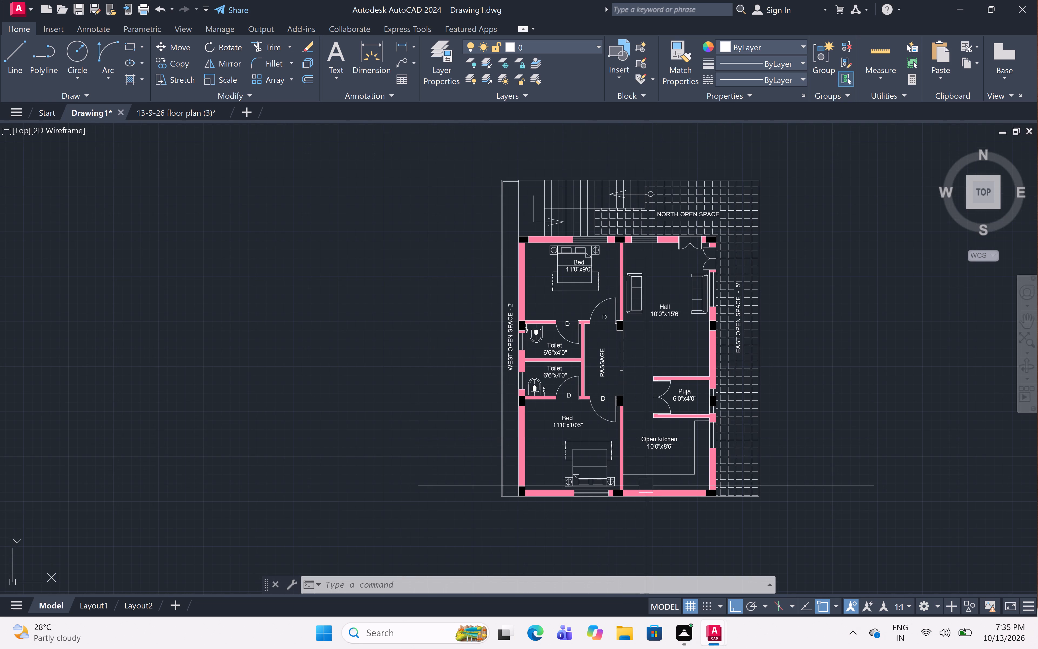
{"action": "scroll", "coordinate": [649, 534], "scroll_direction": "up", "scroll_amount": 3}
{"action": "scroll", "coordinate": [644, 500], "scroll_direction": "down", "scroll_amount": 1}
{"action": "middle_click_drag", "start_coordinate": [644, 500], "coordinate": [700, 499]}
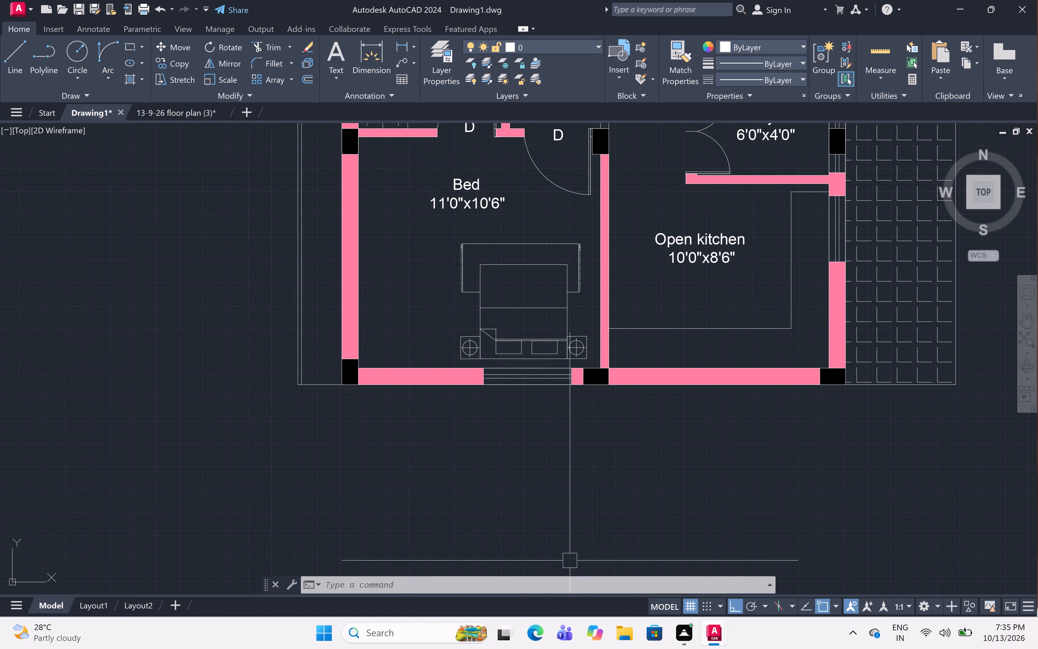
{"action": "scroll", "coordinate": [654, 464], "scroll_direction": "down", "scroll_amount": 1}
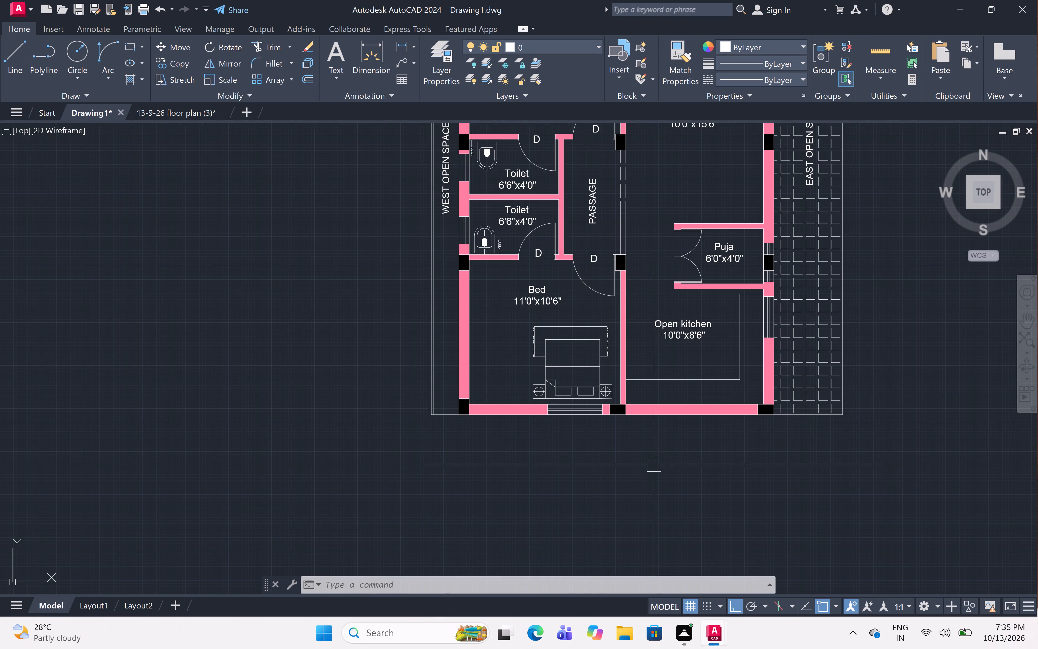
{"action": "scroll", "coordinate": [669, 448], "scroll_direction": "up", "scroll_amount": 1}
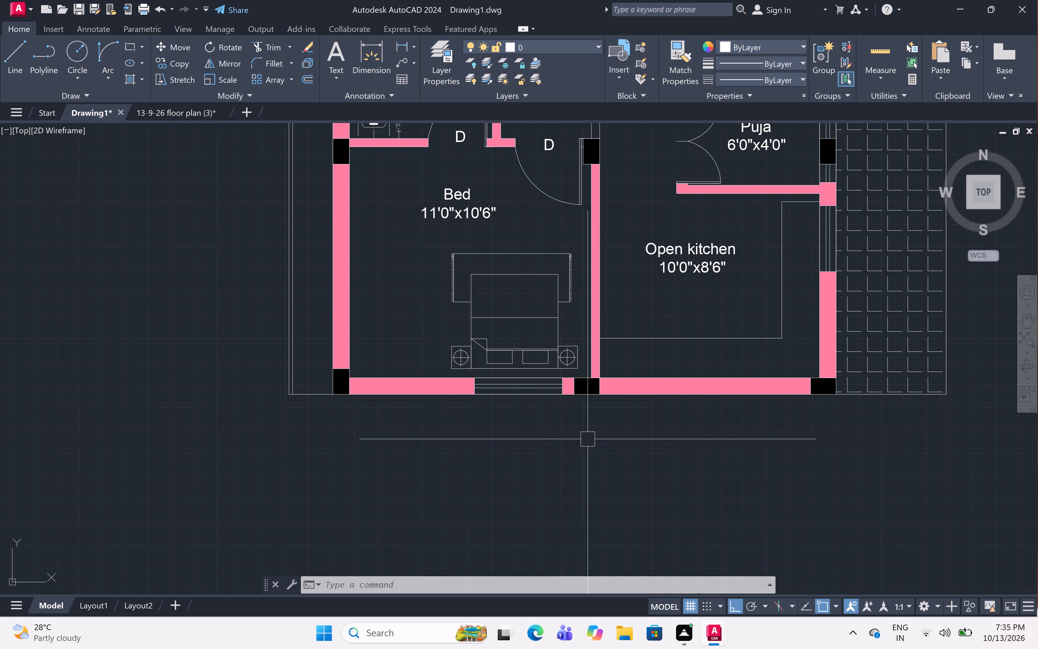
{"action": "scroll", "coordinate": [596, 434], "scroll_direction": "up", "scroll_amount": 1}
{"action": "middle_click_drag", "start_coordinate": [595, 433], "coordinate": [557, 438]}
{"action": "scroll", "coordinate": [557, 438], "scroll_direction": "down", "scroll_amount": 1}
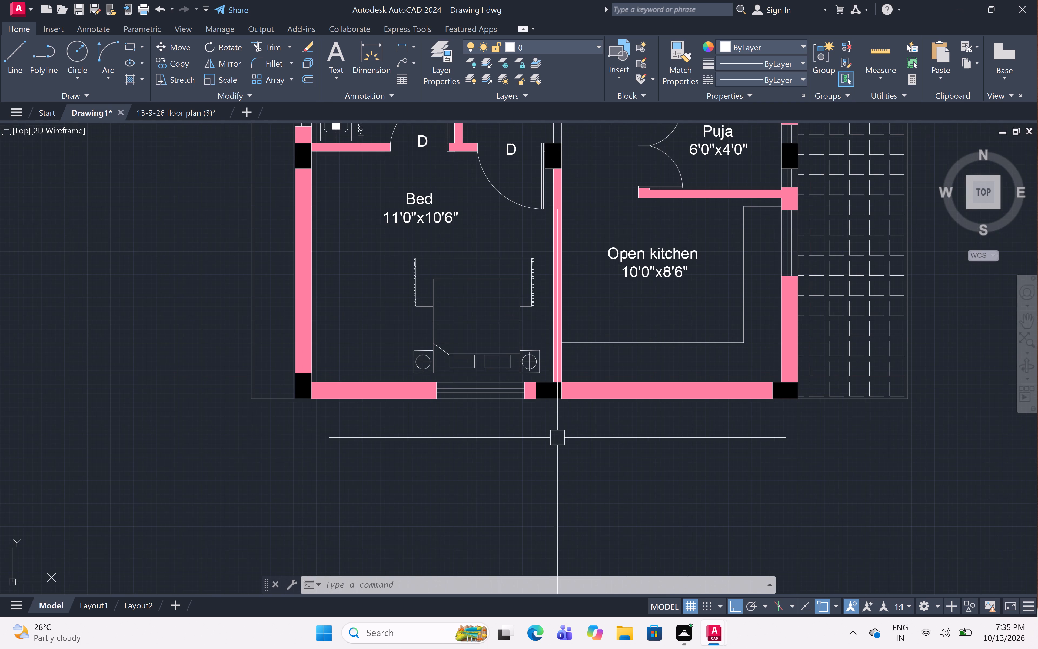
{"action": "middle_click", "coordinate": [557, 438]}
{"action": "scroll", "coordinate": [564, 472], "scroll_direction": "up", "scroll_amount": 1}
{"action": "middle_click_drag", "start_coordinate": [564, 470], "coordinate": [563, 469]}
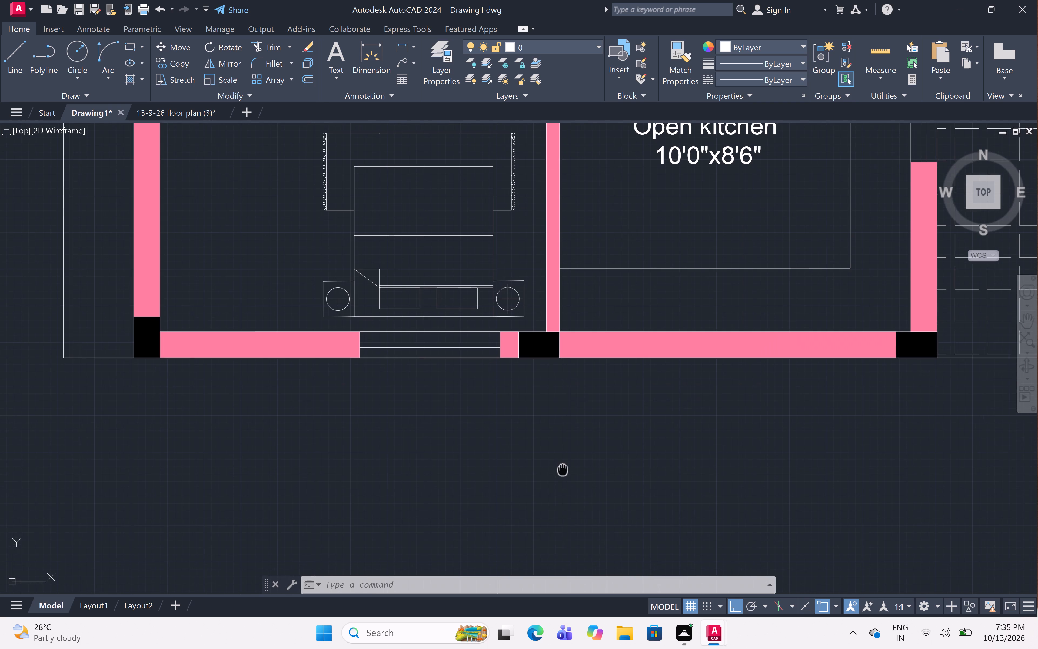
{"action": "middle_click_drag", "start_coordinate": [563, 469], "coordinate": [559, 475]}
{"action": "scroll", "coordinate": [559, 475], "scroll_direction": "up", "scroll_amount": 1}
{"action": "scroll", "coordinate": [559, 476], "scroll_direction": "down", "scroll_amount": 1}
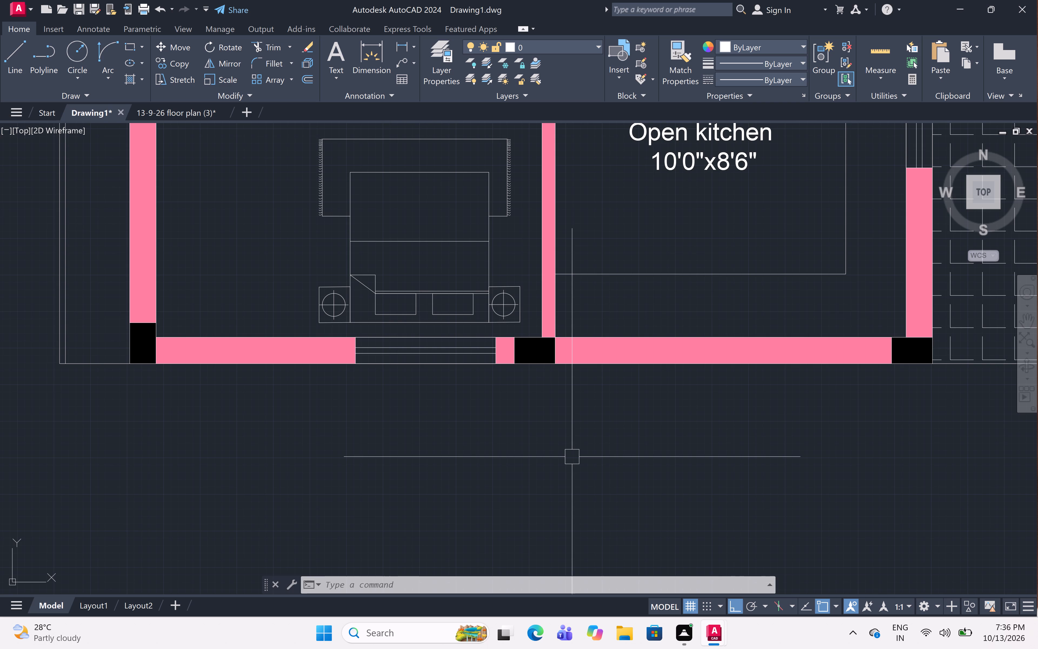
Add the multiline text label "SOUTH ROAD", with two spaces between the words, just outside the south wall near its middle.
{"action": "type", "text": "MT"}
{"action": "key", "text": "space"}
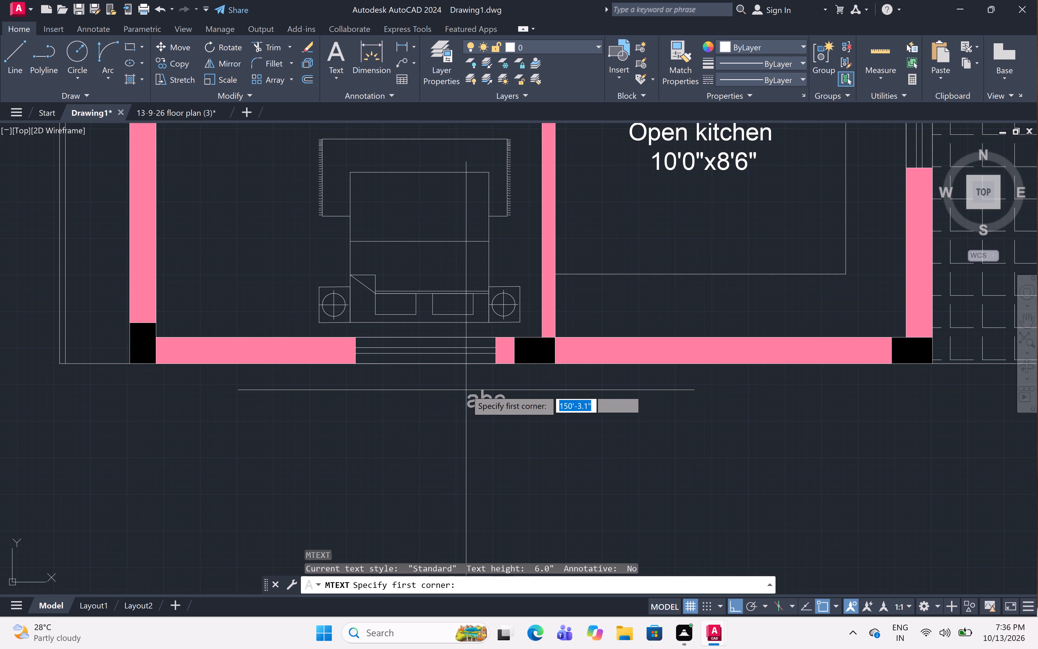
{"action": "left_click", "coordinate": [444, 392]}
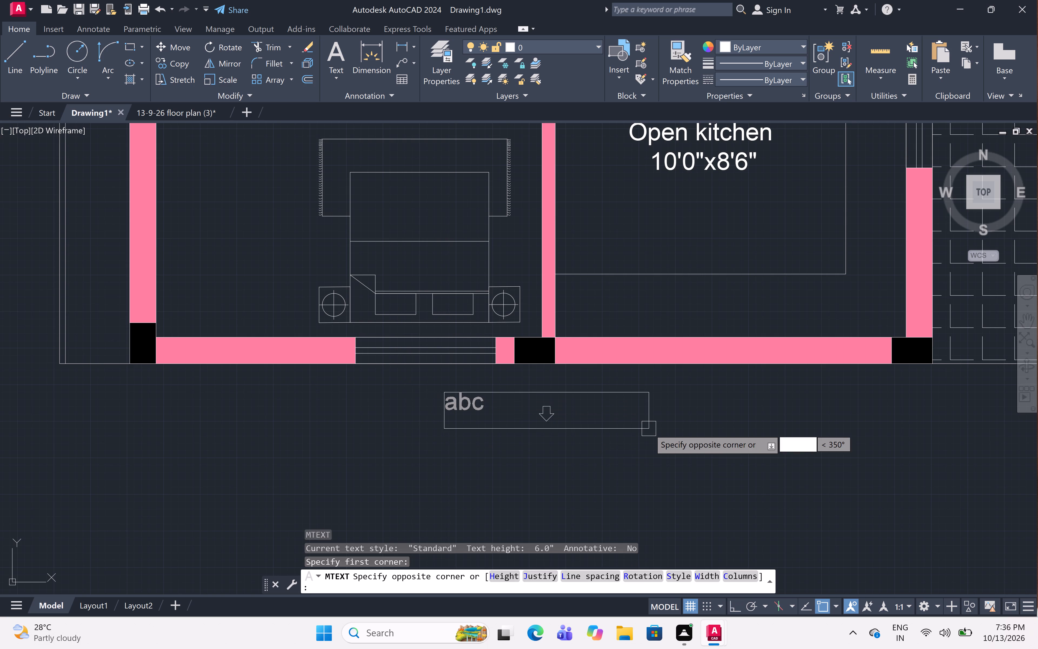
{"action": "left_click", "coordinate": [651, 430]}
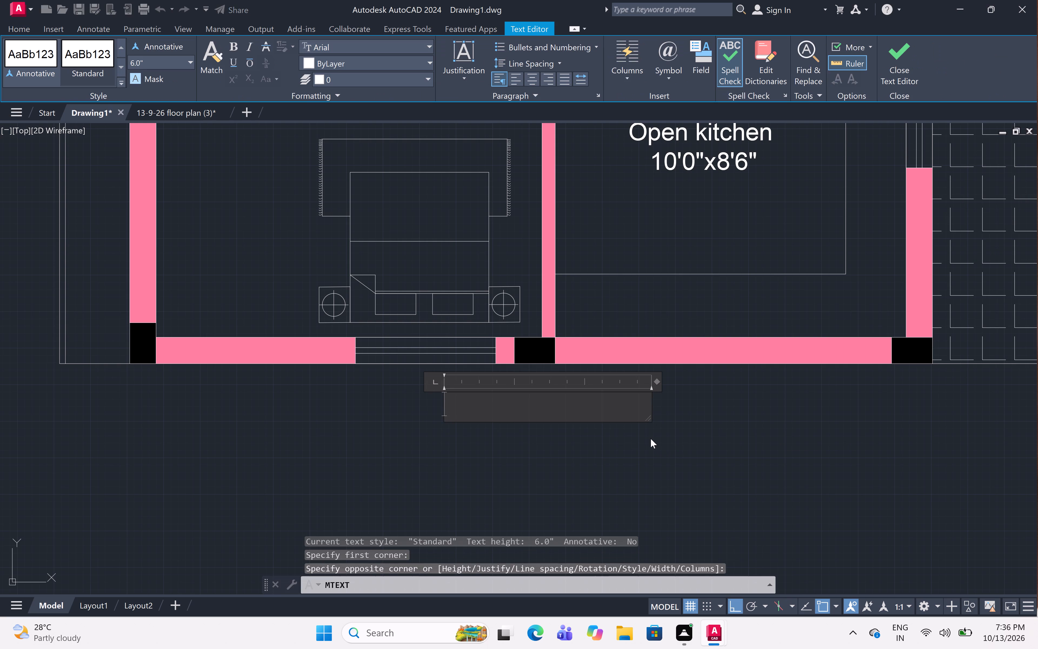
{"action": "type", "text": "SOU"}
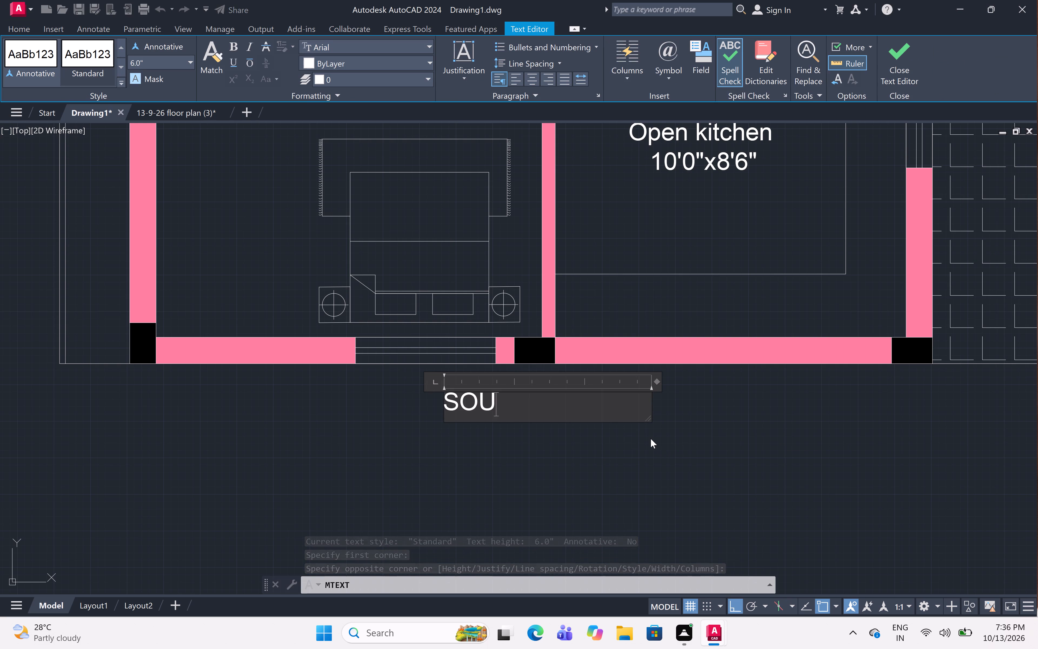
{"action": "type", "text": "TH"}
{"action": "key", "text": "space"}
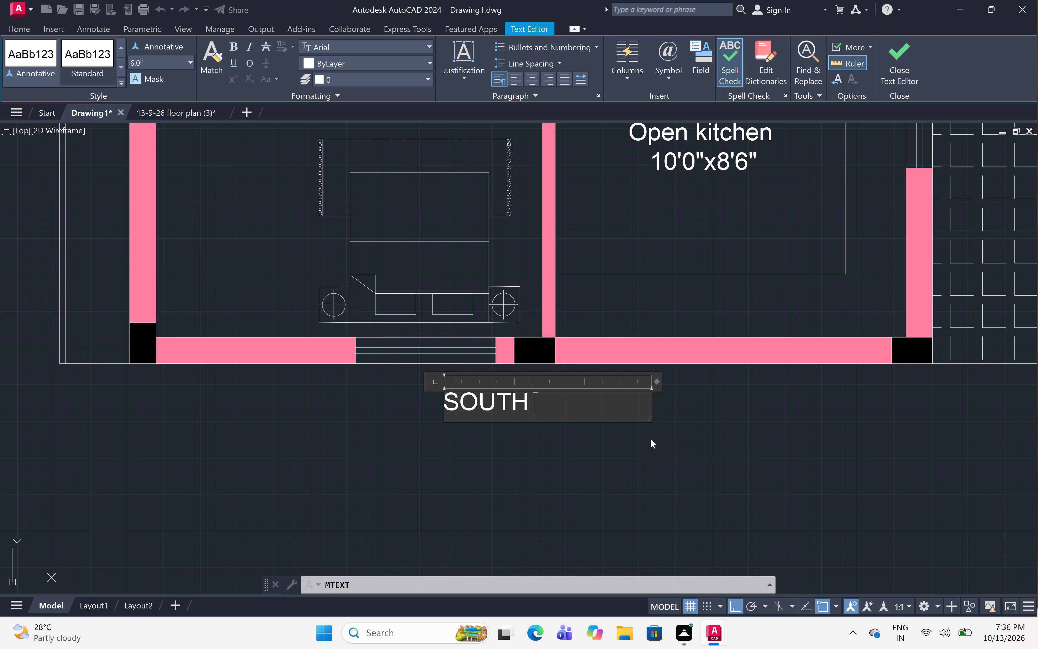
{"action": "type", "text": "ROA"}
{"action": "key", "text": "d"}
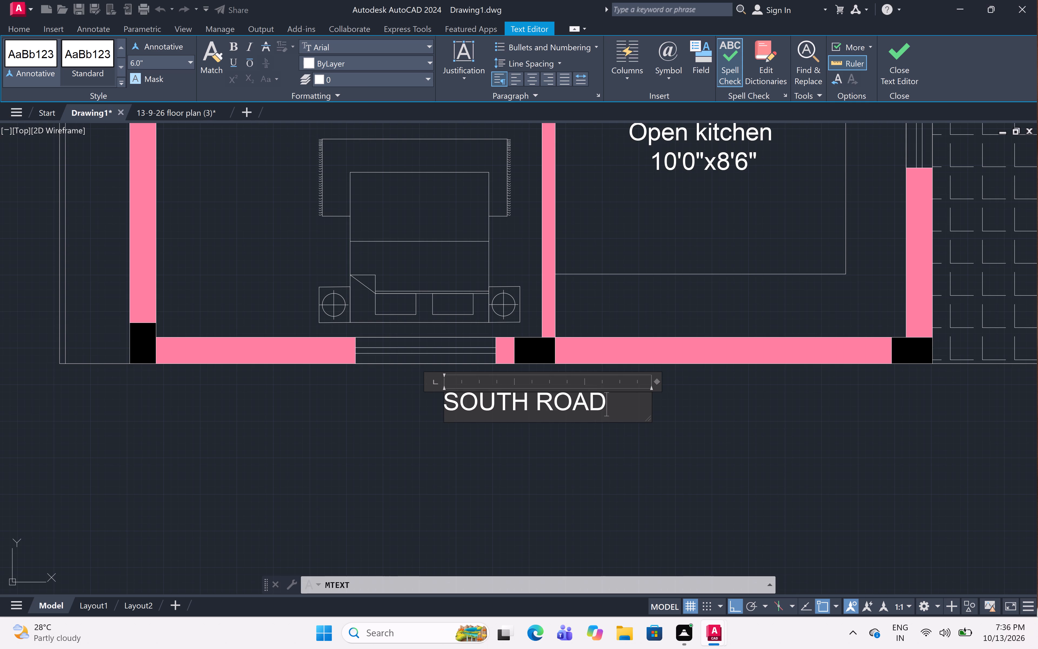
{"action": "left_click", "coordinate": [531, 404]}
{"action": "key", "text": "space"}
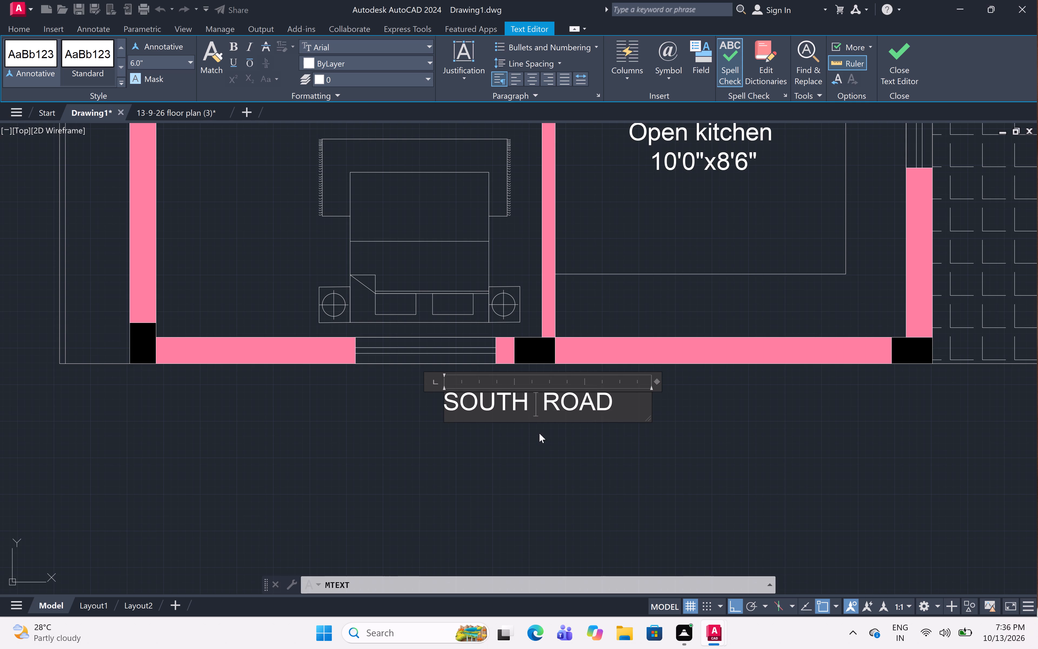
{"action": "left_click", "coordinate": [537, 457]}
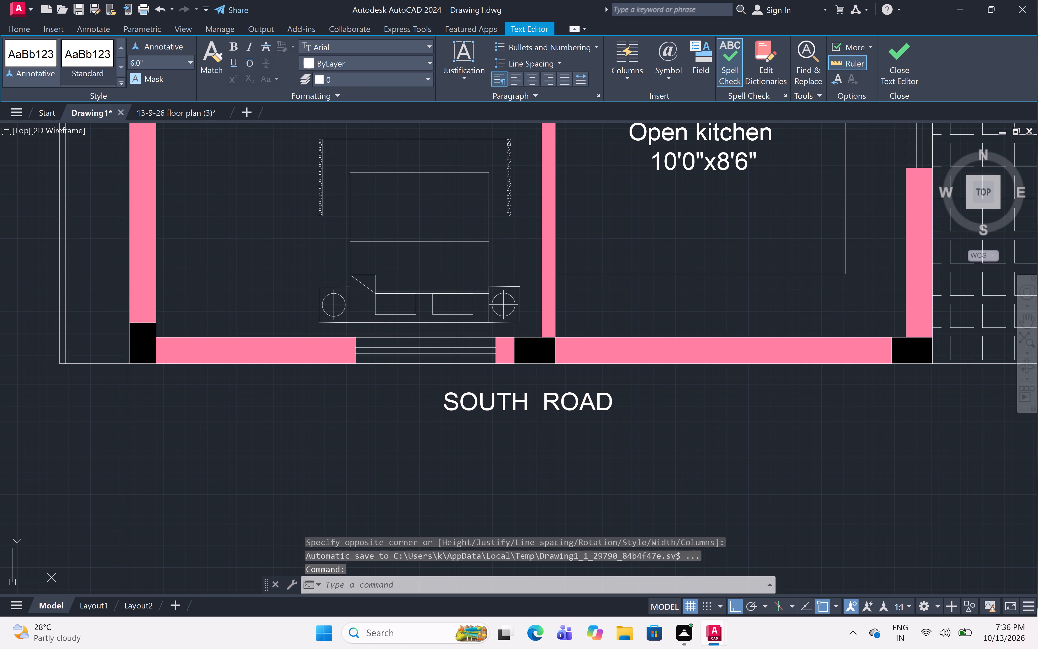
Draw a horizontal line about 30' long south of the SOUTH ROAD label, spanning the plot from west boundary to east boundary.
{"action": "scroll", "coordinate": [527, 432], "scroll_direction": "down", "scroll_amount": 1}
{"action": "middle_click_drag", "start_coordinate": [528, 430], "coordinate": [524, 361]}
{"action": "type", "text": "L"}
{"action": "key", "text": "space"}
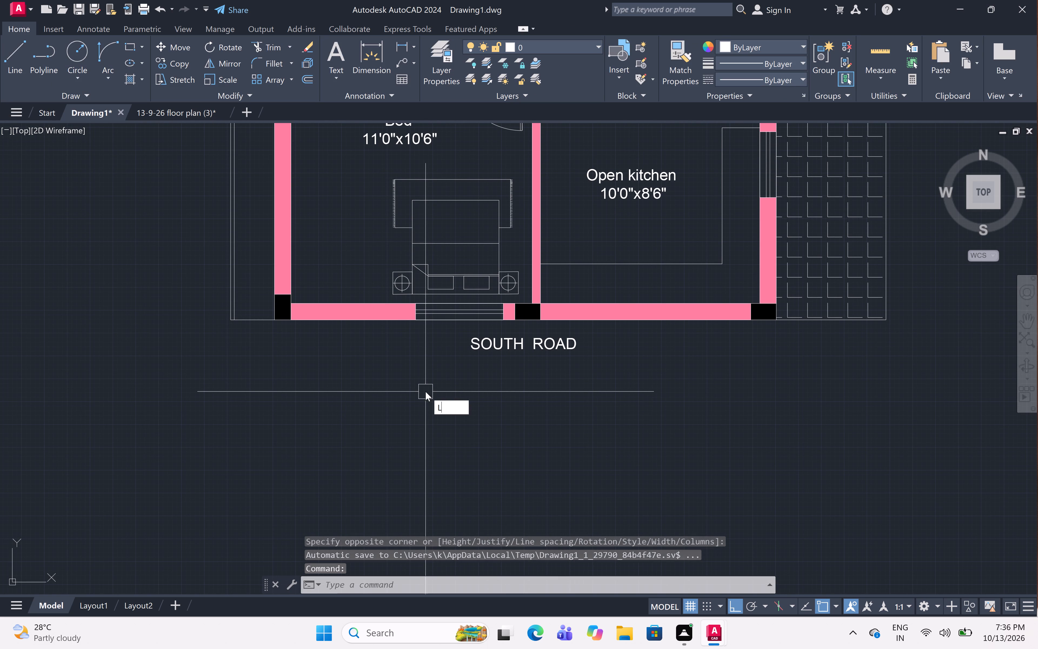
{"action": "left_click", "coordinate": [229, 361]}
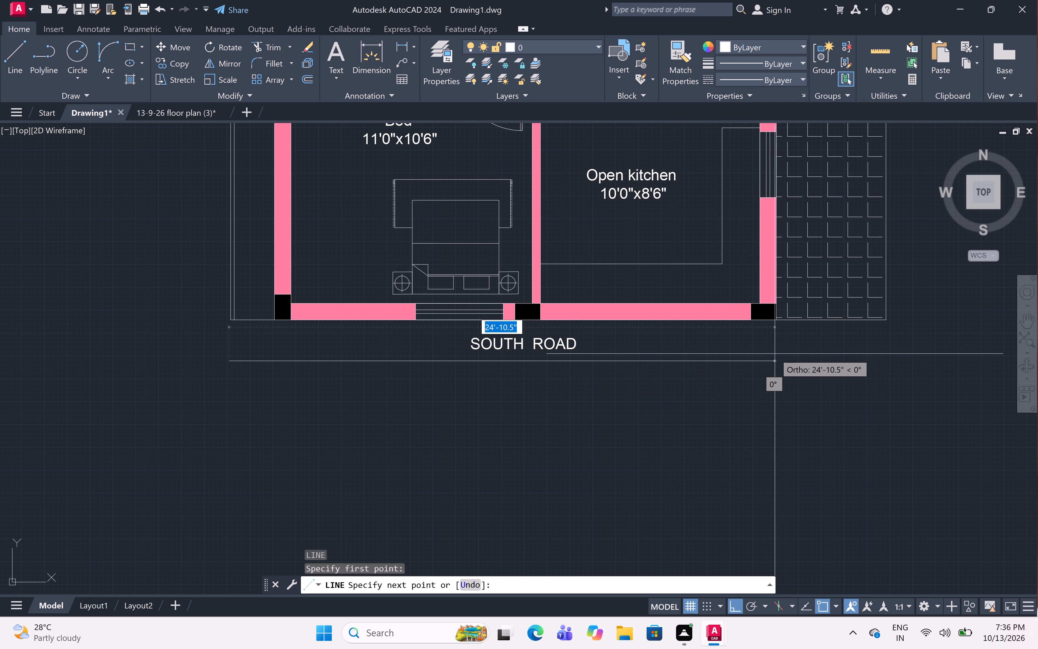
{"action": "left_click", "coordinate": [894, 342]}
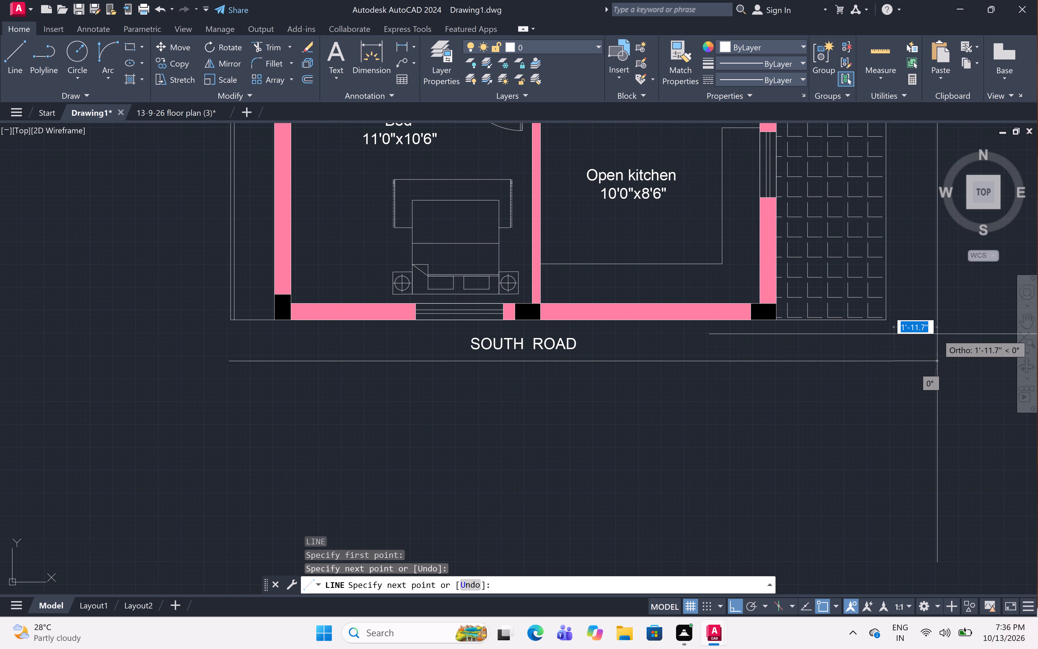
{"action": "key", "text": "Escape"}
Extend the outermost west and east plot boundary lines south to the new road line.
{"action": "scroll", "coordinate": [218, 300], "scroll_direction": "up", "scroll_amount": 2}
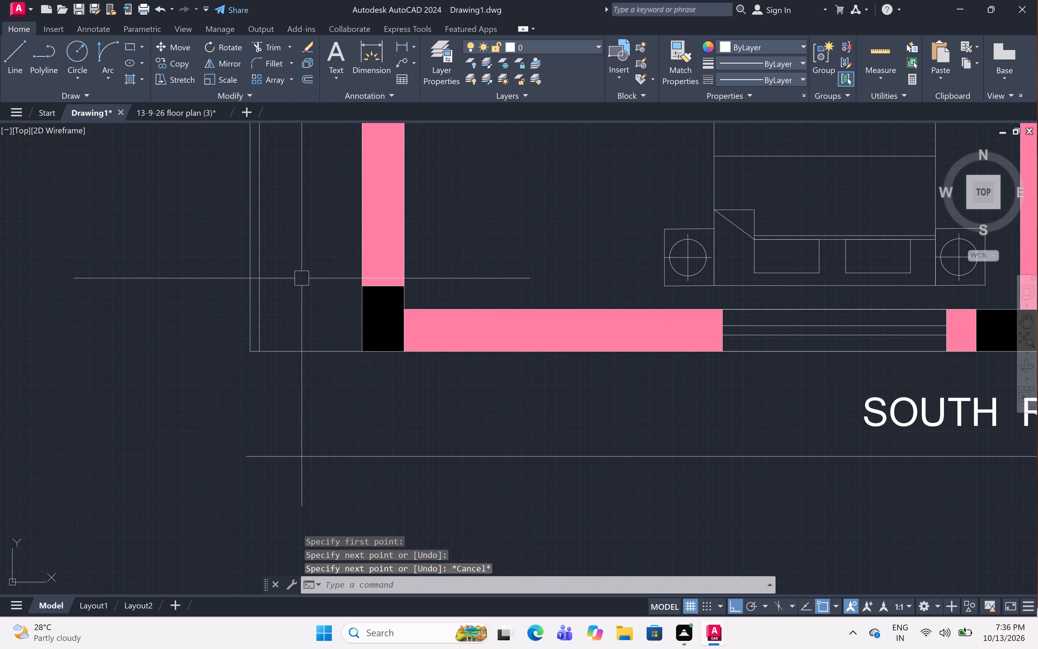
{"action": "key", "text": "e"}
{"action": "type", "text": "X"}
{"action": "key", "text": "space"}
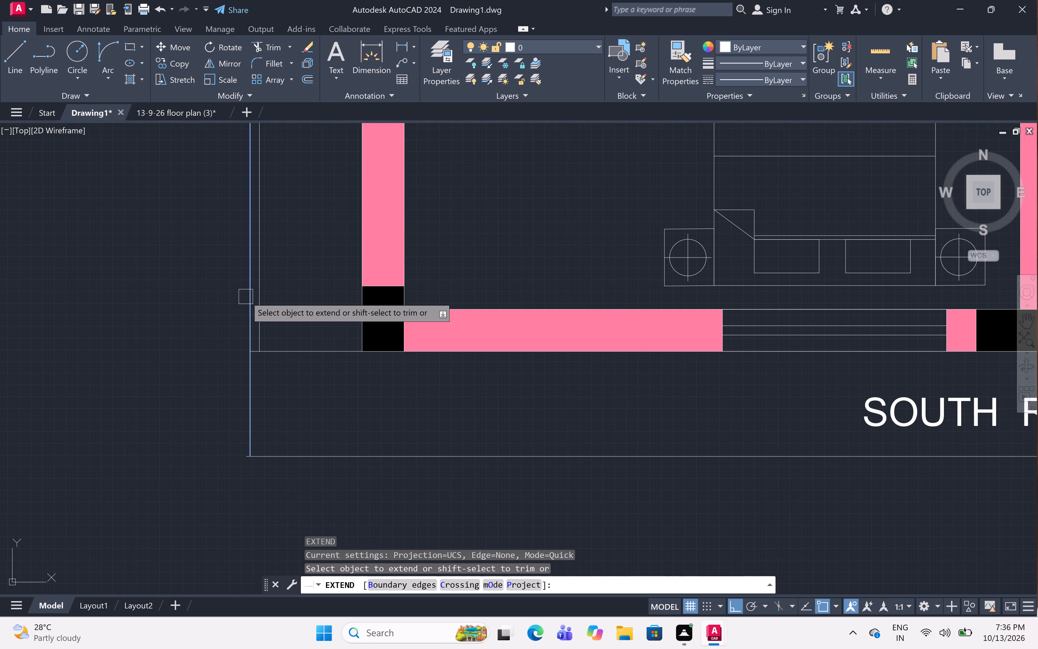
{"action": "left_click", "coordinate": [247, 300]}
{"action": "scroll", "coordinate": [255, 303], "scroll_direction": "down", "scroll_amount": 4}
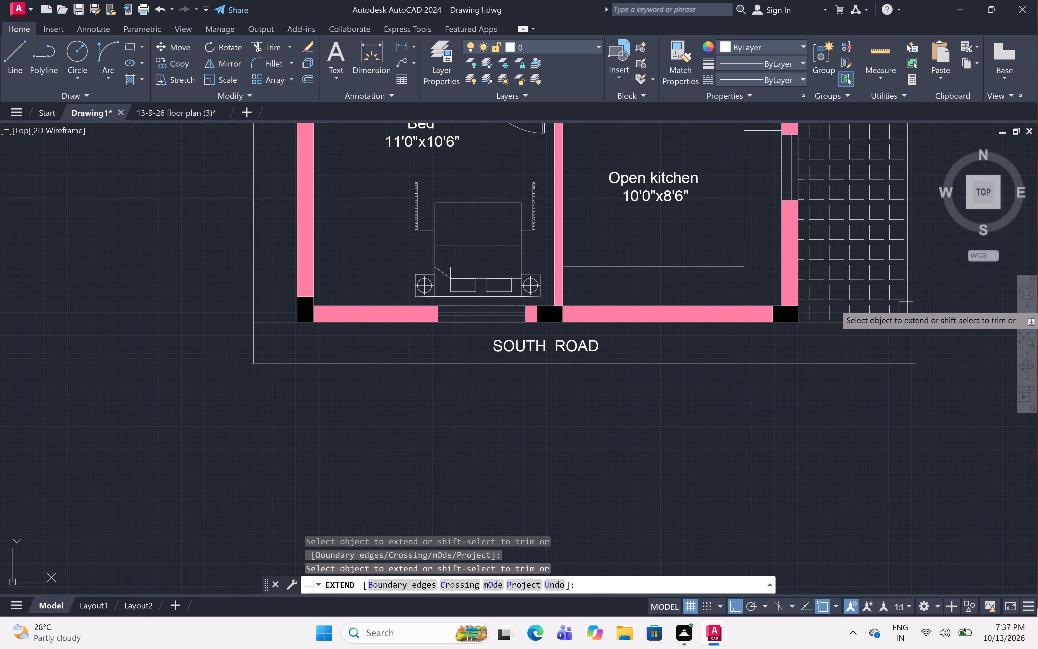
{"action": "left_click_drag", "start_coordinate": [904, 307], "coordinate": [905, 309]}
{"action": "key", "text": "Escape"}
{"action": "scroll", "coordinate": [944, 371], "scroll_direction": "up", "scroll_amount": 1}
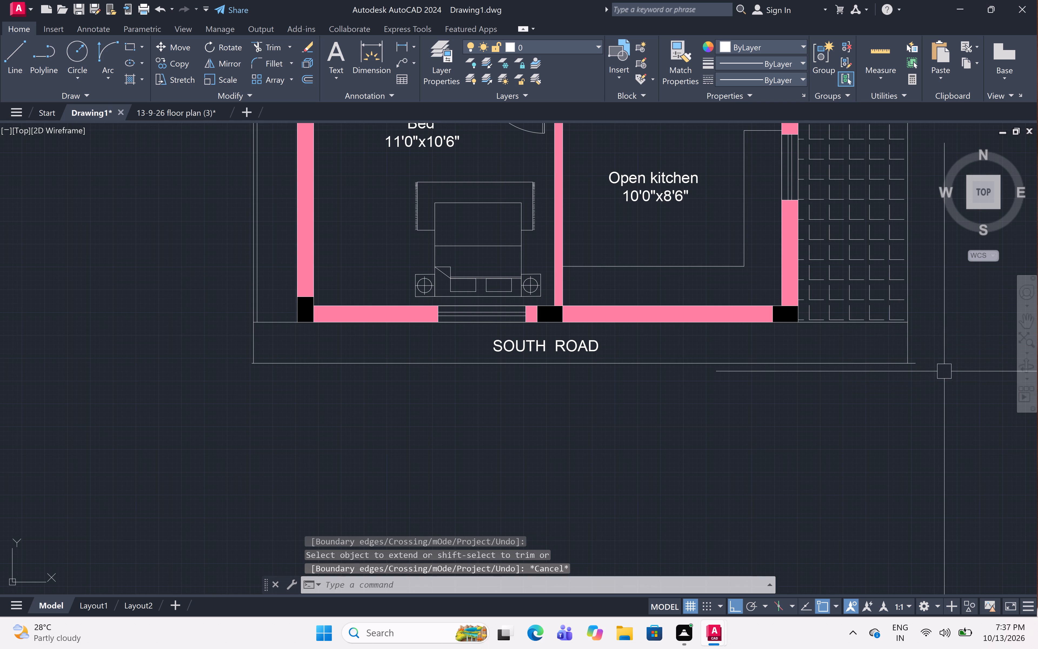
Trim the ends of the new road line that overhang the east and west plot boundaries.
{"action": "scroll", "coordinate": [944, 371], "scroll_direction": "up", "scroll_amount": 1}
{"action": "type", "text": "TR"}
{"action": "key", "text": "space"}
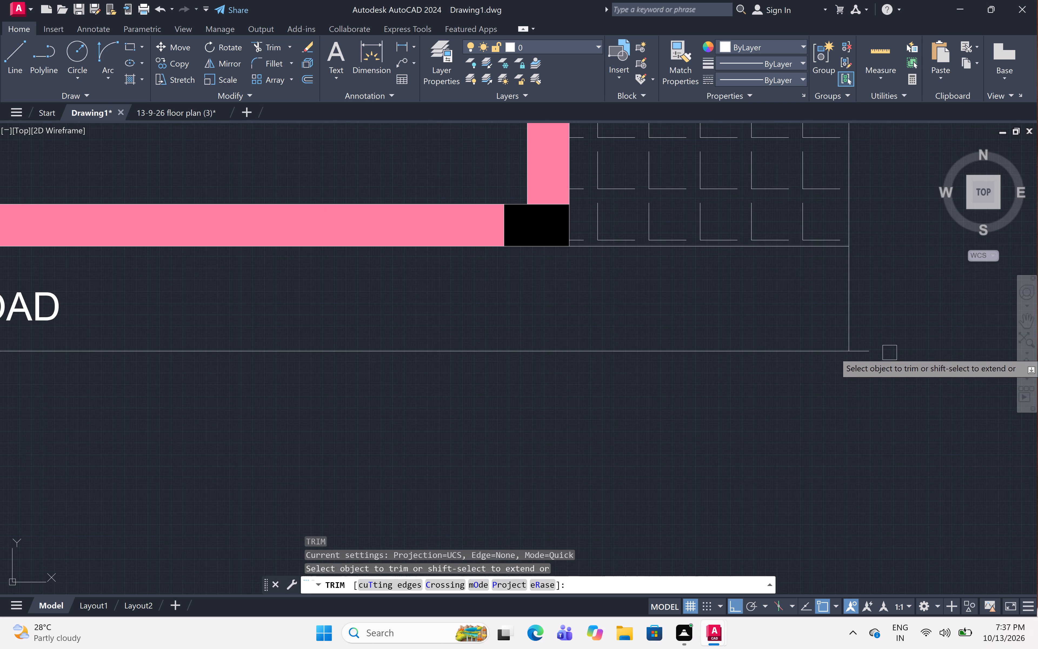
{"action": "left_click", "coordinate": [867, 352]}
{"action": "scroll", "coordinate": [874, 343], "scroll_direction": "down", "scroll_amount": 5}
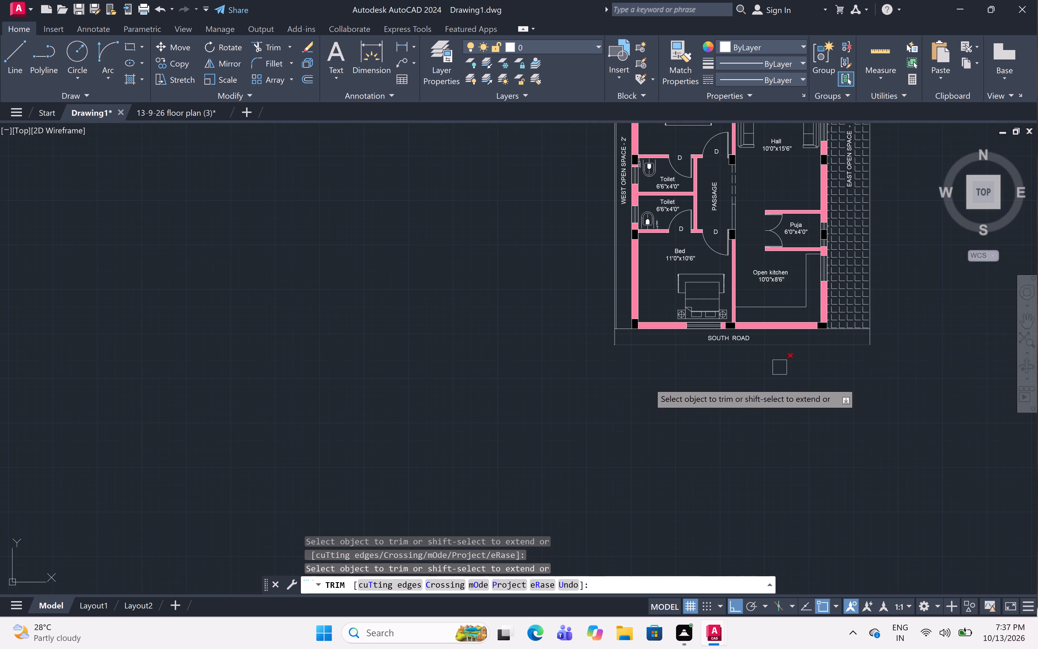
{"action": "scroll", "coordinate": [608, 349], "scroll_direction": "up", "scroll_amount": 6}
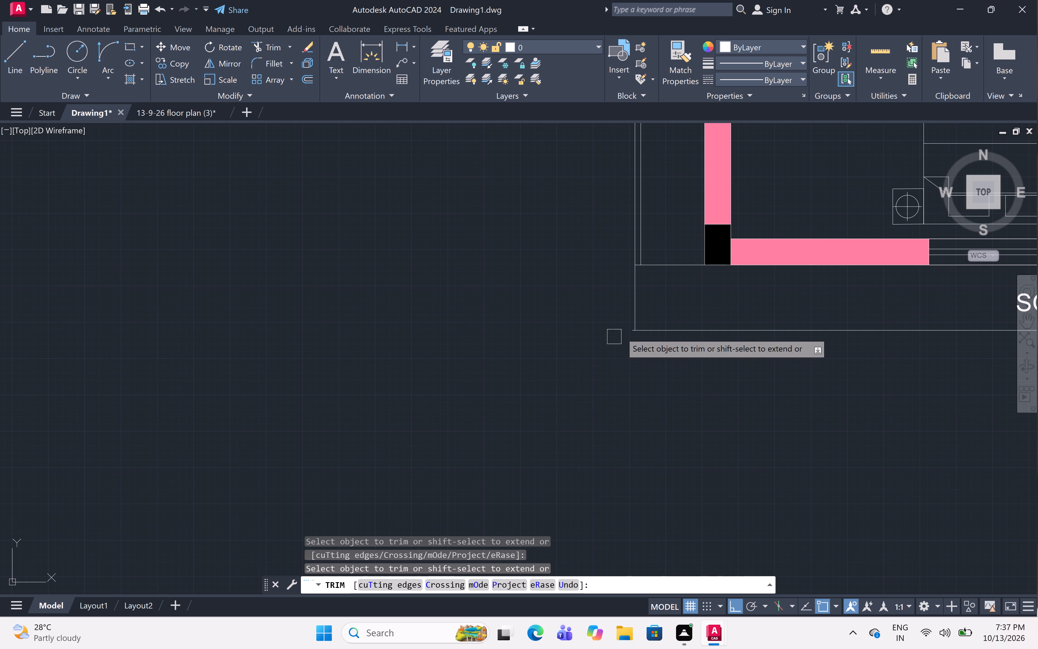
{"action": "scroll", "coordinate": [632, 326], "scroll_direction": "up", "scroll_amount": 5}
{"action": "left_click", "coordinate": [633, 352]}
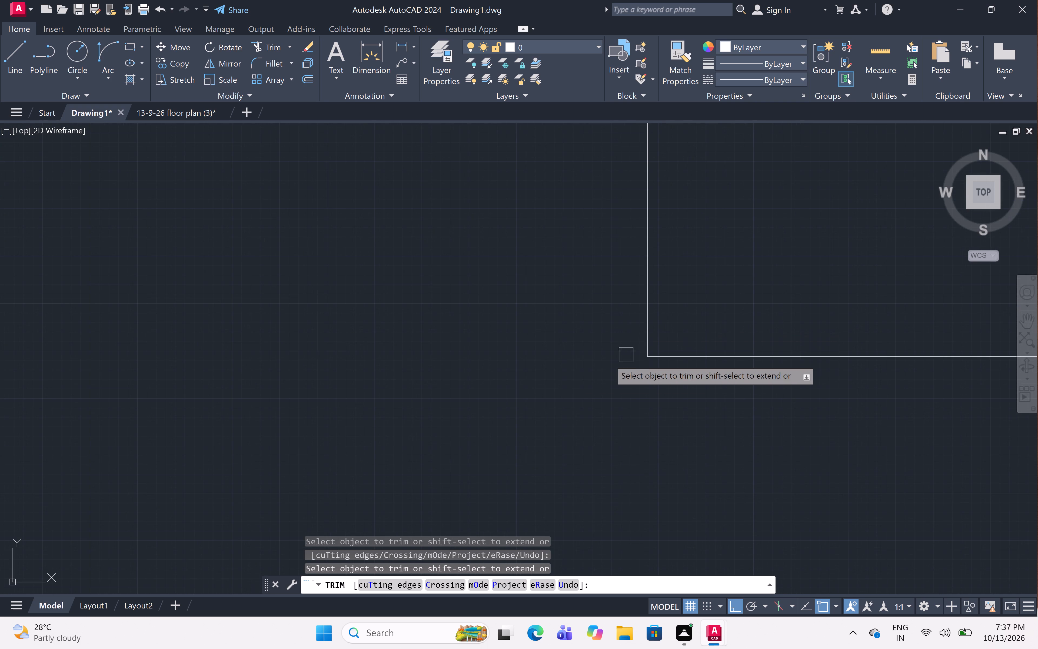
{"action": "scroll", "coordinate": [569, 367], "scroll_direction": "down", "scroll_amount": 6}
{"action": "scroll", "coordinate": [585, 383], "scroll_direction": "down", "scroll_amount": 3}
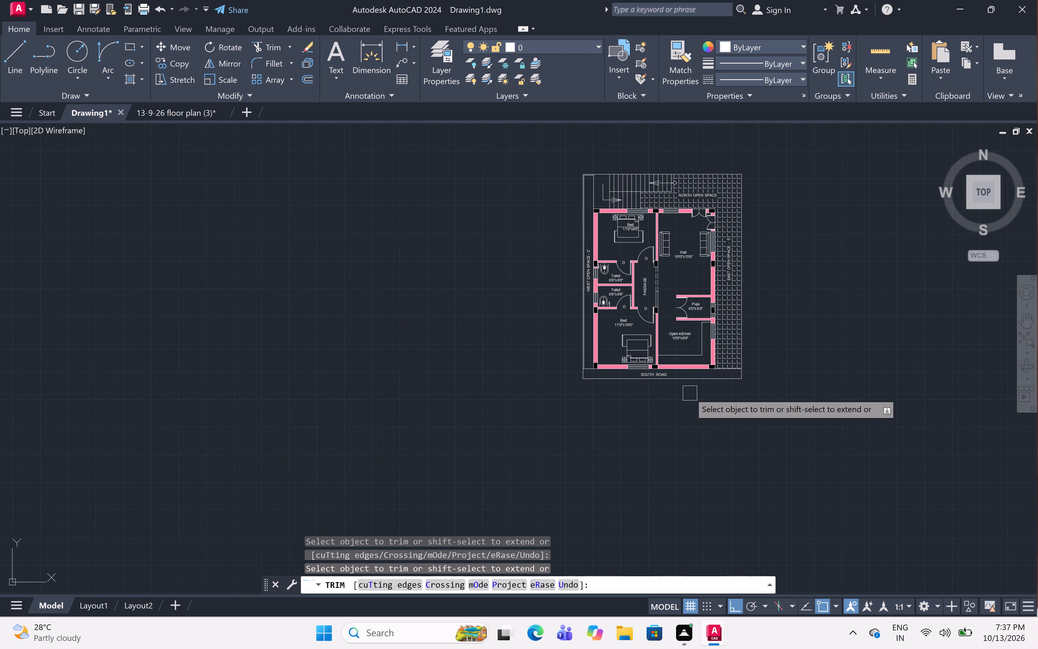
{"action": "middle_click_drag", "start_coordinate": [690, 393], "coordinate": [564, 442]}
{"action": "scroll", "coordinate": [564, 440], "scroll_direction": "up", "scroll_amount": 1}
{"action": "middle_click_drag", "start_coordinate": [564, 440], "coordinate": [575, 450]}
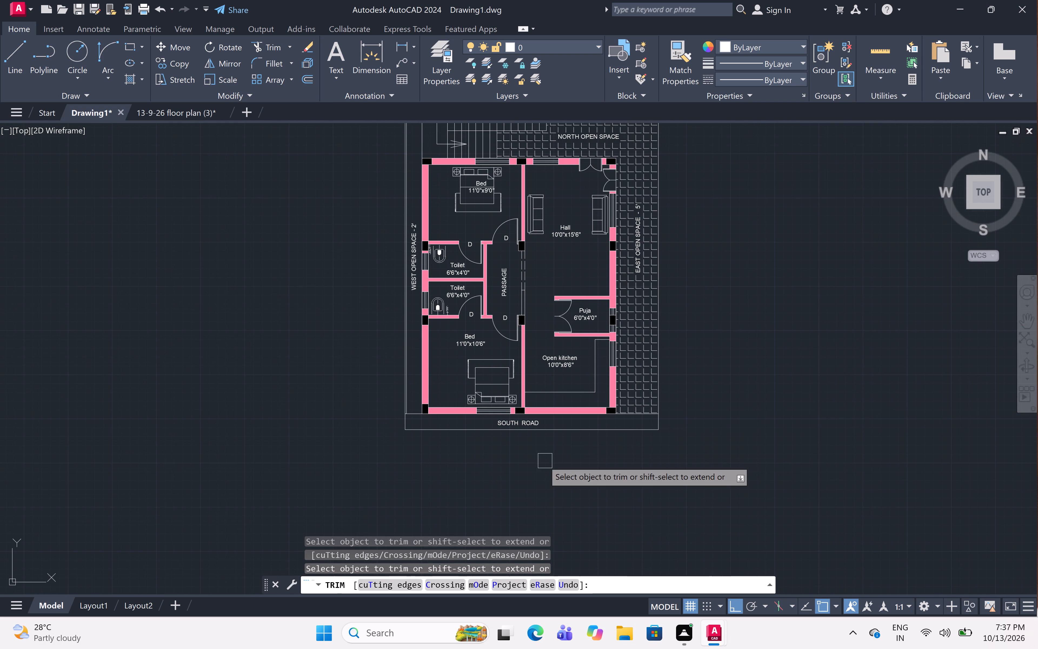
{"action": "scroll", "coordinate": [532, 360], "scroll_direction": "up", "scroll_amount": 2}
{"action": "scroll", "coordinate": [533, 361], "scroll_direction": "down", "scroll_amount": 1}
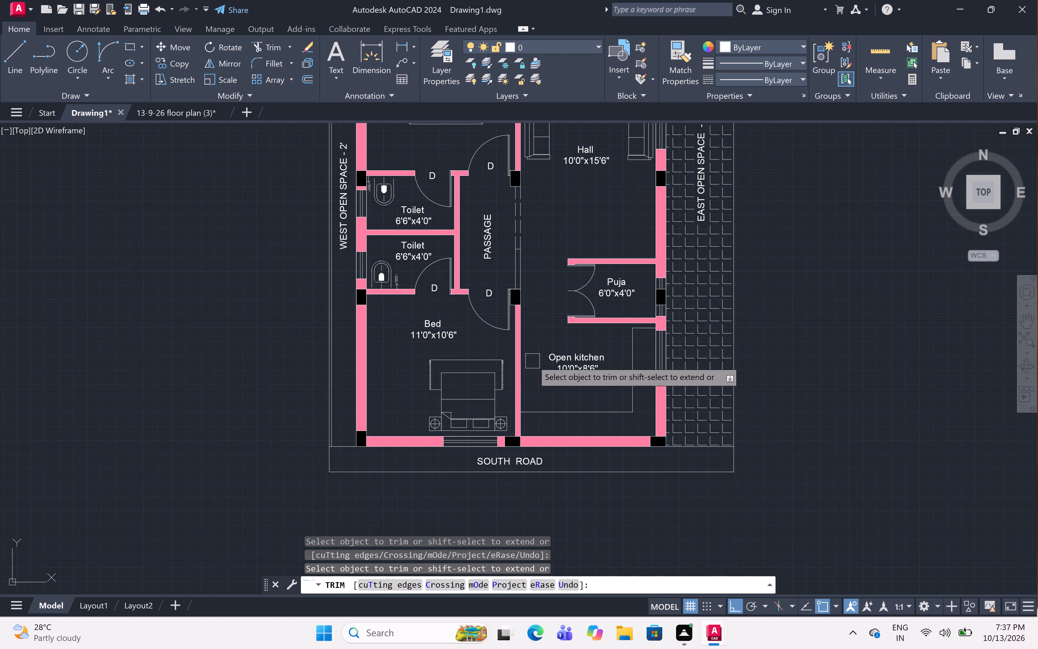
{"action": "scroll", "coordinate": [539, 357], "scroll_direction": "down", "scroll_amount": 1}
{"action": "middle_click_drag", "start_coordinate": [536, 326], "coordinate": [539, 352]}
{"action": "key", "text": "Escape"}
Examine the whole floor plan, checking the room labels, passage, toilets, hall and open spaces.
{"action": "scroll", "coordinate": [539, 350], "scroll_direction": "up", "scroll_amount": 1}
{"action": "middle_click_drag", "start_coordinate": [539, 349], "coordinate": [556, 409]}
{"action": "scroll", "coordinate": [561, 378], "scroll_direction": "down", "scroll_amount": 1}
{"action": "middle_click", "coordinate": [561, 378]}
{"action": "scroll", "coordinate": [573, 327], "scroll_direction": "up", "scroll_amount": 1}
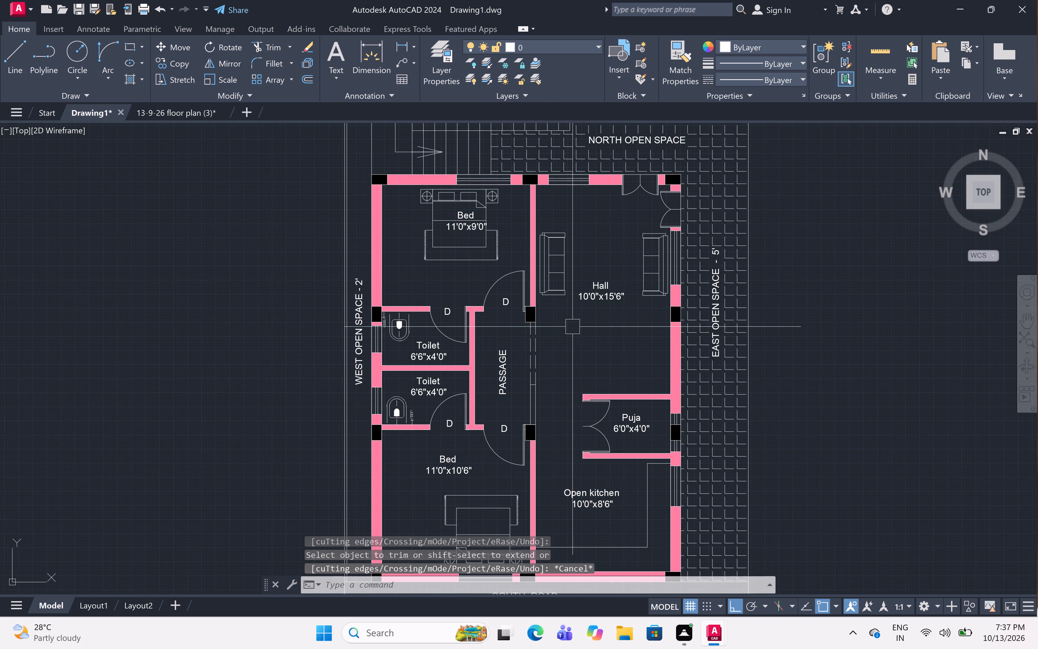
{"action": "middle_click", "coordinate": [573, 326]}
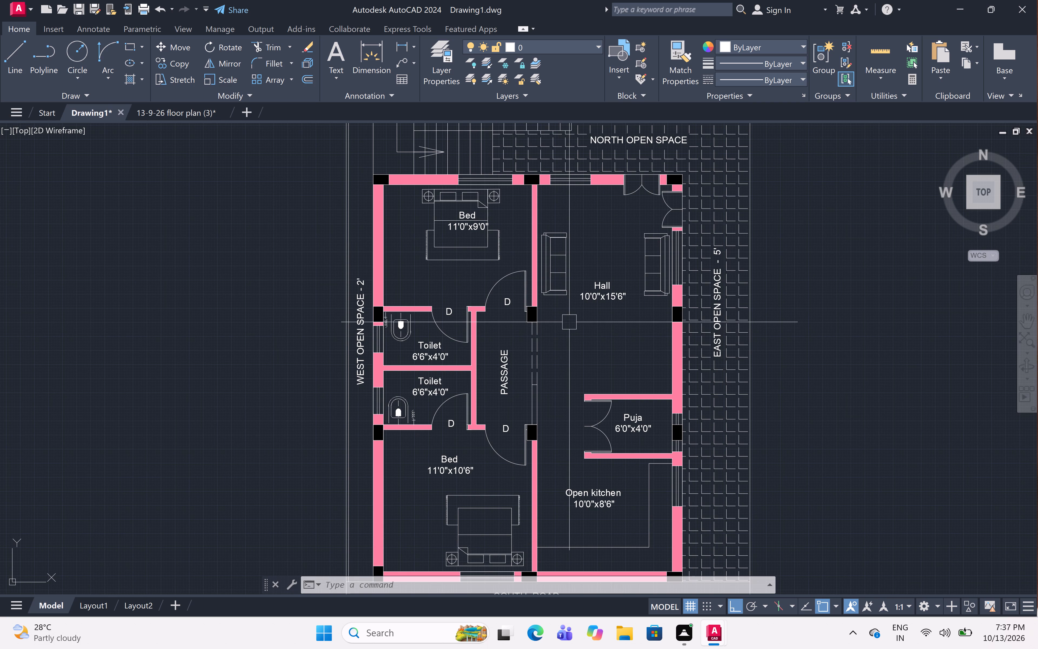
{"action": "scroll", "coordinate": [566, 323], "scroll_direction": "down", "scroll_amount": 1}
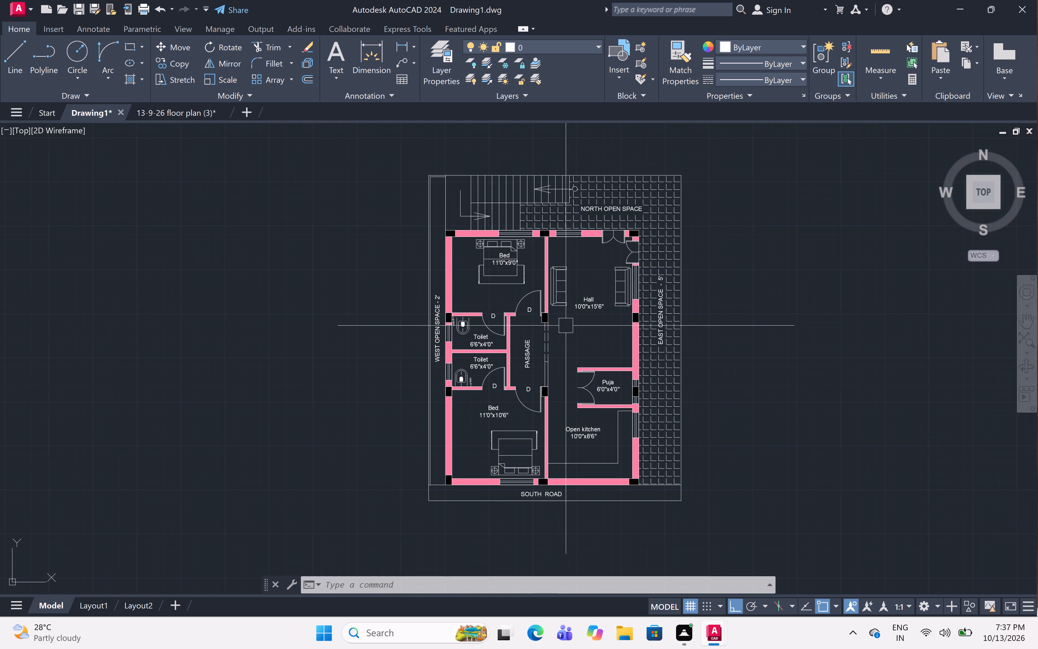
{"action": "middle_click_drag", "start_coordinate": [564, 333], "coordinate": [566, 314]}
{"action": "scroll", "coordinate": [566, 314], "scroll_direction": "up", "scroll_amount": 1}
{"action": "middle_click_drag", "start_coordinate": [566, 314], "coordinate": [593, 274]}
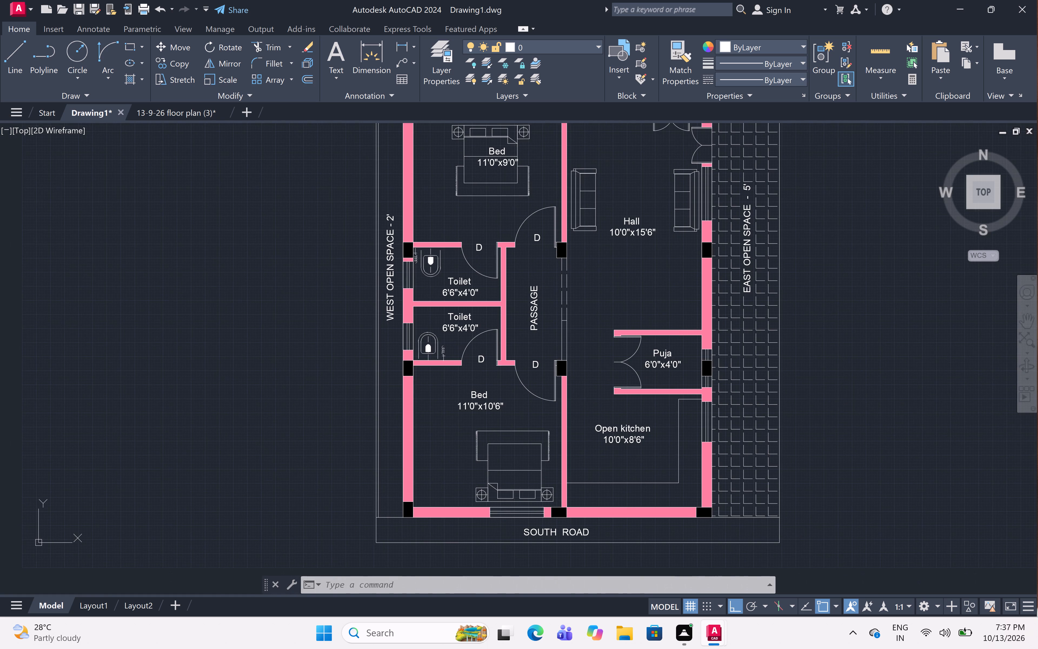
{"action": "scroll", "coordinate": [593, 274], "scroll_direction": "up", "scroll_amount": 1}
{"action": "middle_click_drag", "start_coordinate": [593, 274], "coordinate": [563, 322]}
{"action": "middle_click_drag", "start_coordinate": [572, 337], "coordinate": [571, 333]}
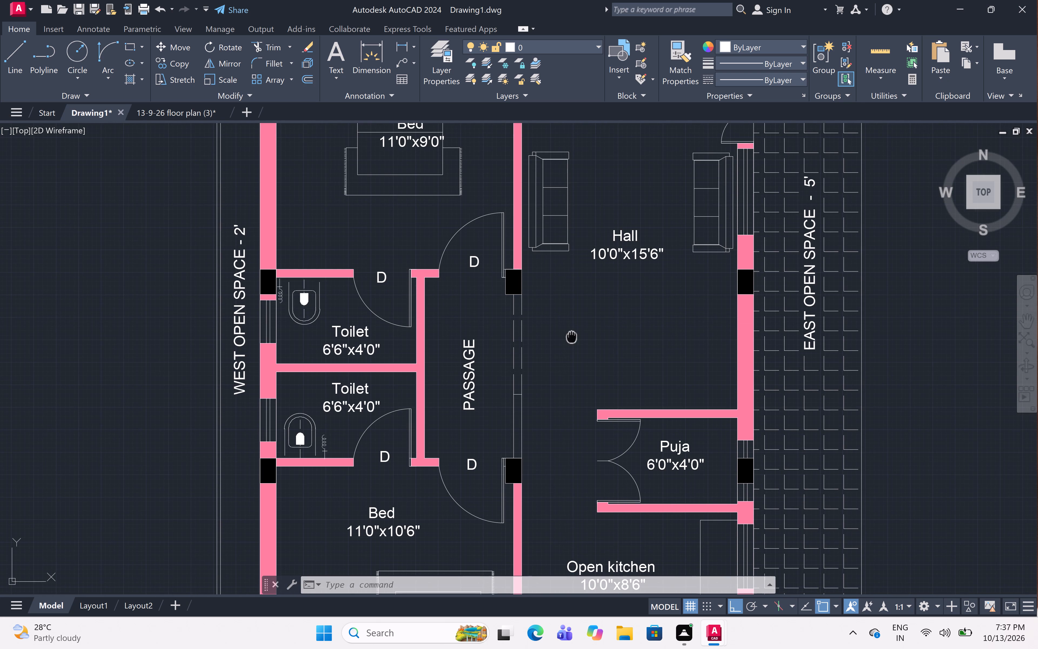
{"action": "middle_click_drag", "start_coordinate": [571, 333], "coordinate": [572, 304]}
{"action": "scroll", "coordinate": [576, 316], "scroll_direction": "up", "scroll_amount": 1}
{"action": "middle_click_drag", "start_coordinate": [575, 316], "coordinate": [573, 305]}
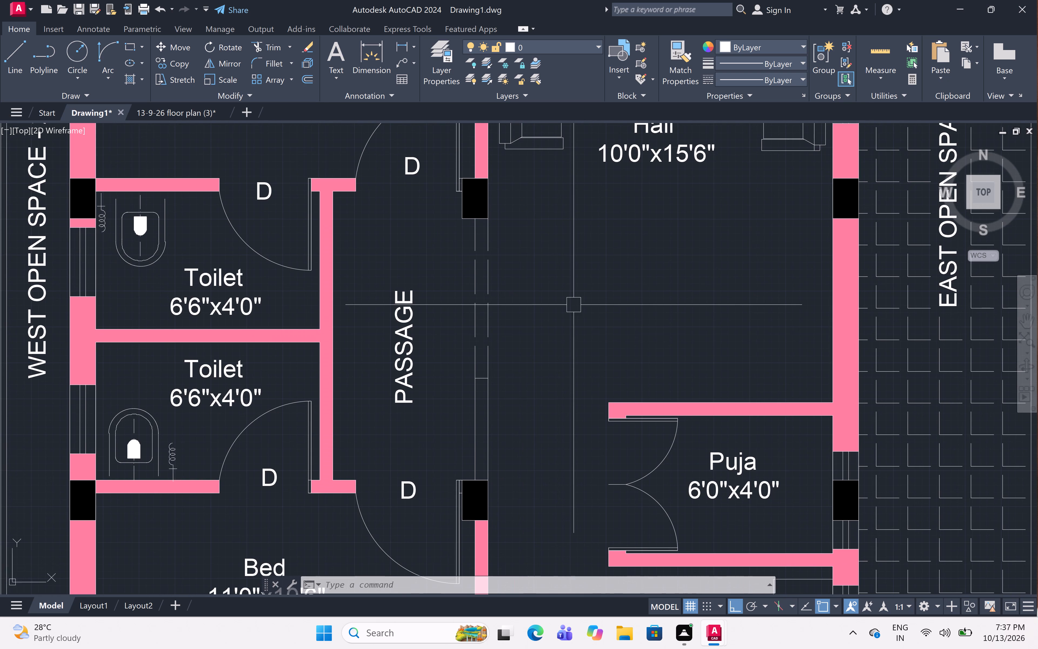
{"action": "scroll", "coordinate": [574, 305], "scroll_direction": "down", "scroll_amount": 1}
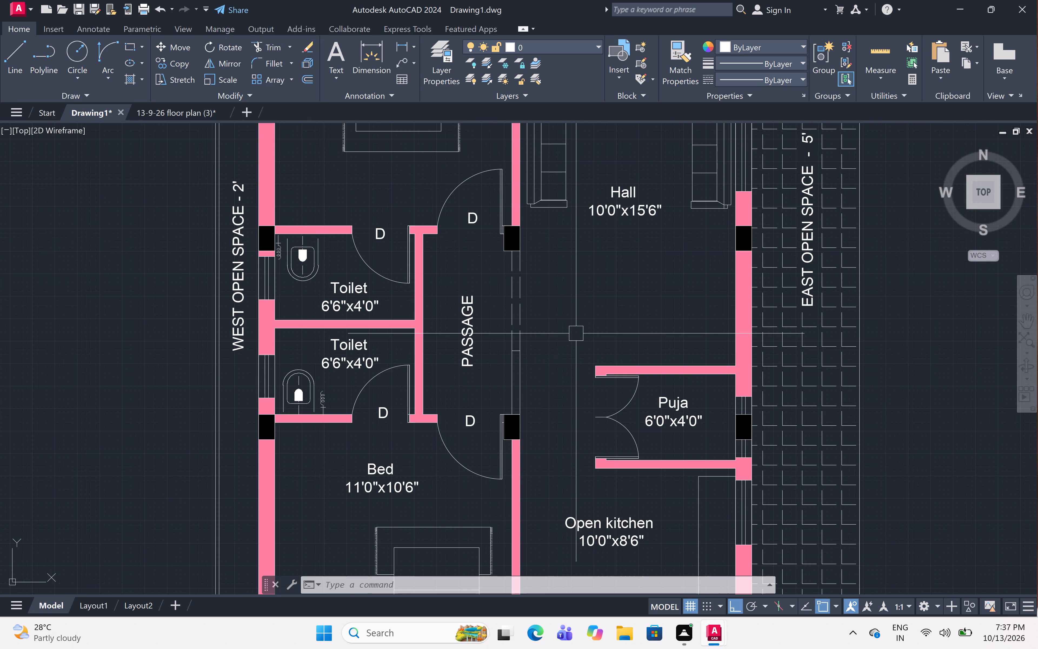
{"action": "scroll", "coordinate": [540, 341], "scroll_direction": "down", "scroll_amount": 1}
{"action": "middle_click_drag", "start_coordinate": [550, 355], "coordinate": [547, 349]}
{"action": "scroll", "coordinate": [547, 345], "scroll_direction": "down", "scroll_amount": 1}
{"action": "middle_click_drag", "start_coordinate": [547, 344], "coordinate": [545, 349]}
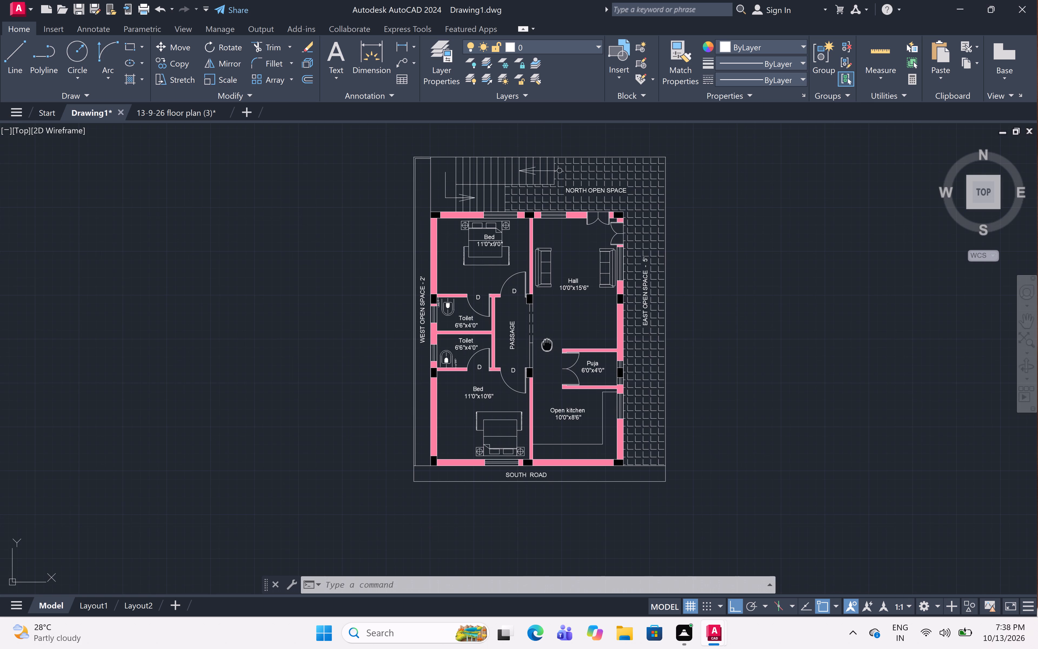
Move the Hall 10'0"x15'6" label straight south within the hall so it sits below the two sofas.
{"action": "middle_click_drag", "start_coordinate": [545, 349], "coordinate": [544, 354]}
{"action": "scroll", "coordinate": [544, 354], "scroll_direction": "up", "scroll_amount": 2}
{"action": "middle_click_drag", "start_coordinate": [544, 354], "coordinate": [585, 291]}
{"action": "scroll", "coordinate": [596, 275], "scroll_direction": "down", "scroll_amount": 1}
{"action": "middle_click_drag", "start_coordinate": [596, 274], "coordinate": [585, 338]}
{"action": "scroll", "coordinate": [617, 241], "scroll_direction": "up", "scroll_amount": 2}
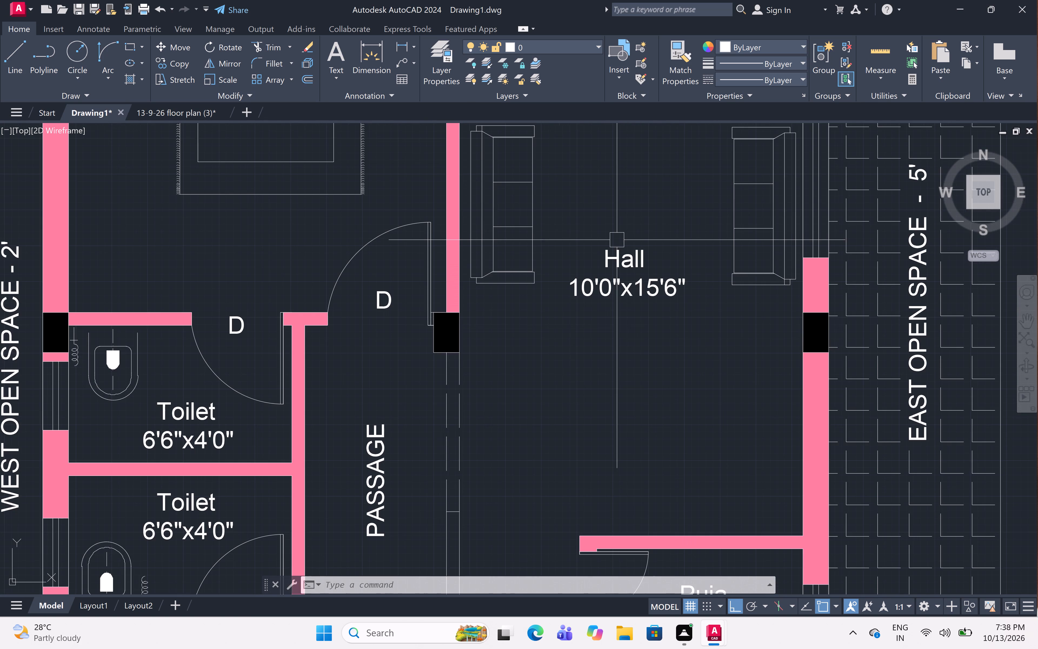
{"action": "left_click", "coordinate": [553, 229]}
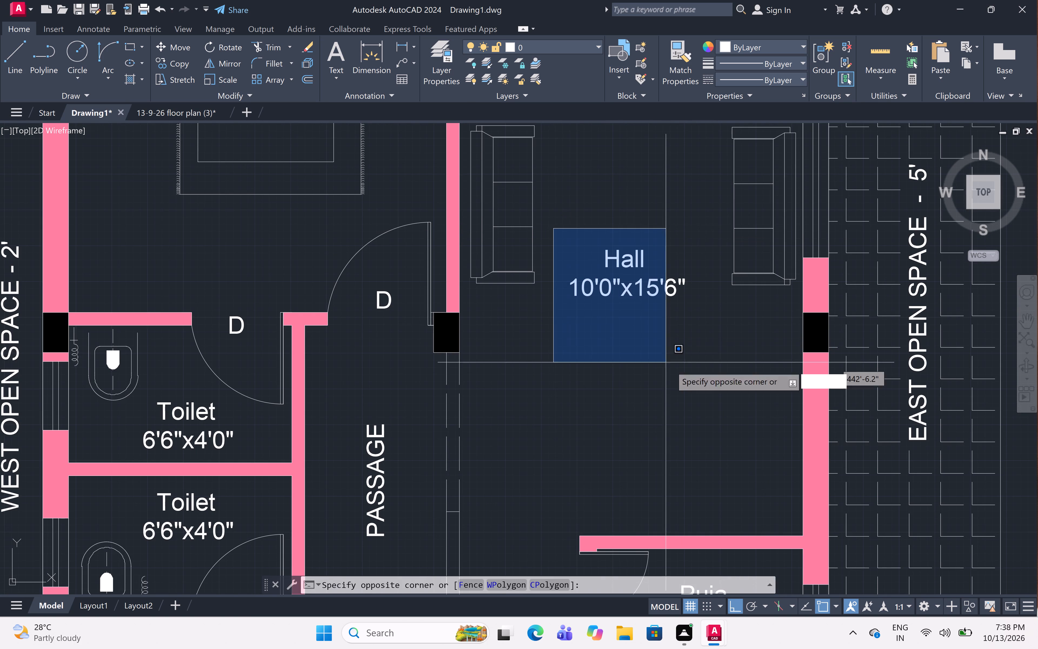
{"action": "left_click", "coordinate": [697, 337]}
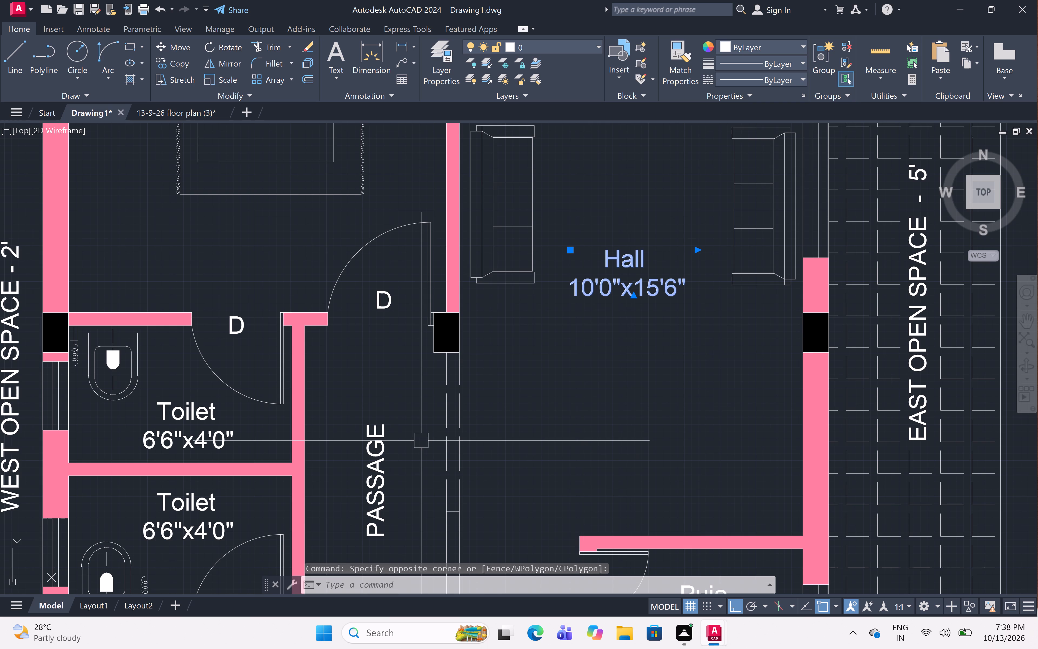
{"action": "type", "text": "M"}
{"action": "key", "text": "space"}
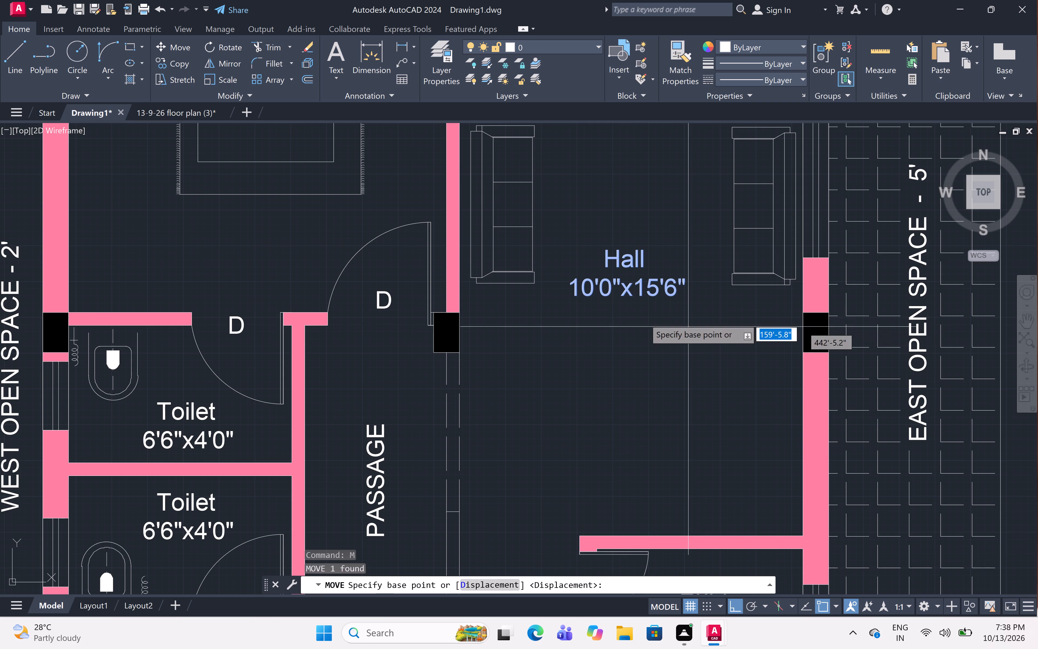
{"action": "left_click", "coordinate": [614, 271]}
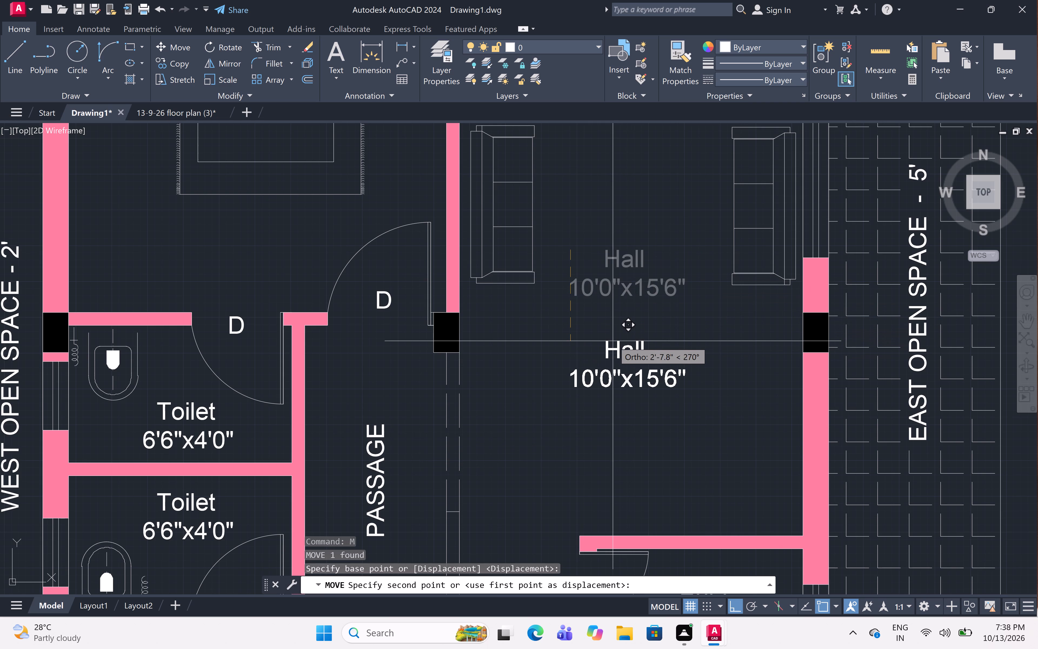
{"action": "scroll", "coordinate": [608, 329], "scroll_direction": "up", "scroll_amount": 2}
{"action": "left_click", "coordinate": [612, 306]}
{"action": "scroll", "coordinate": [611, 305], "scroll_direction": "down", "scroll_amount": 3}
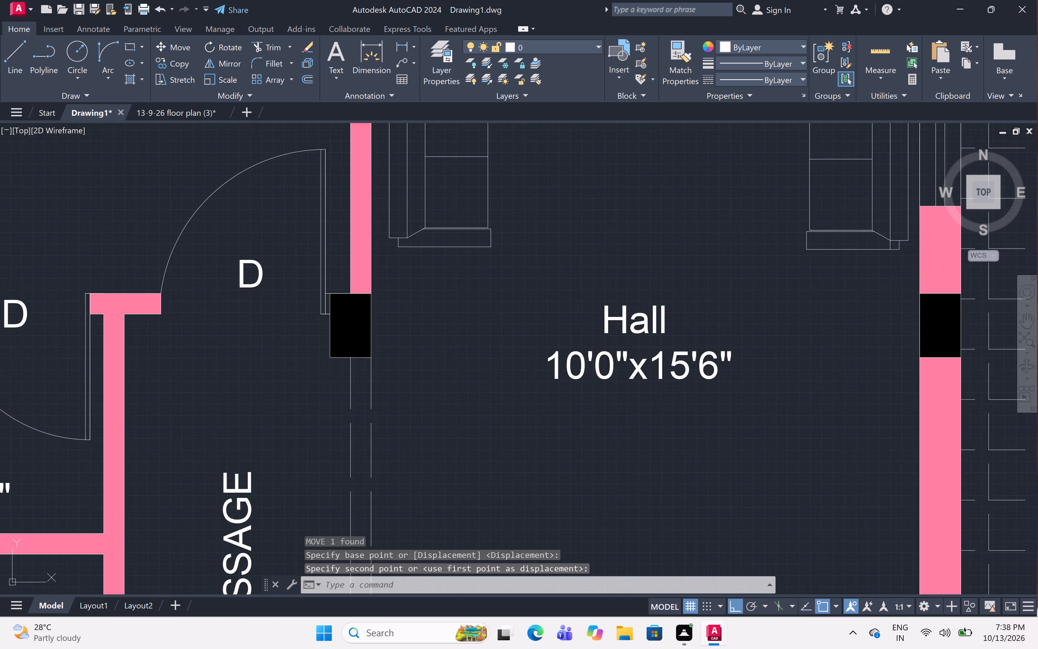
{"action": "scroll", "coordinate": [611, 305], "scroll_direction": "down", "scroll_amount": 2}
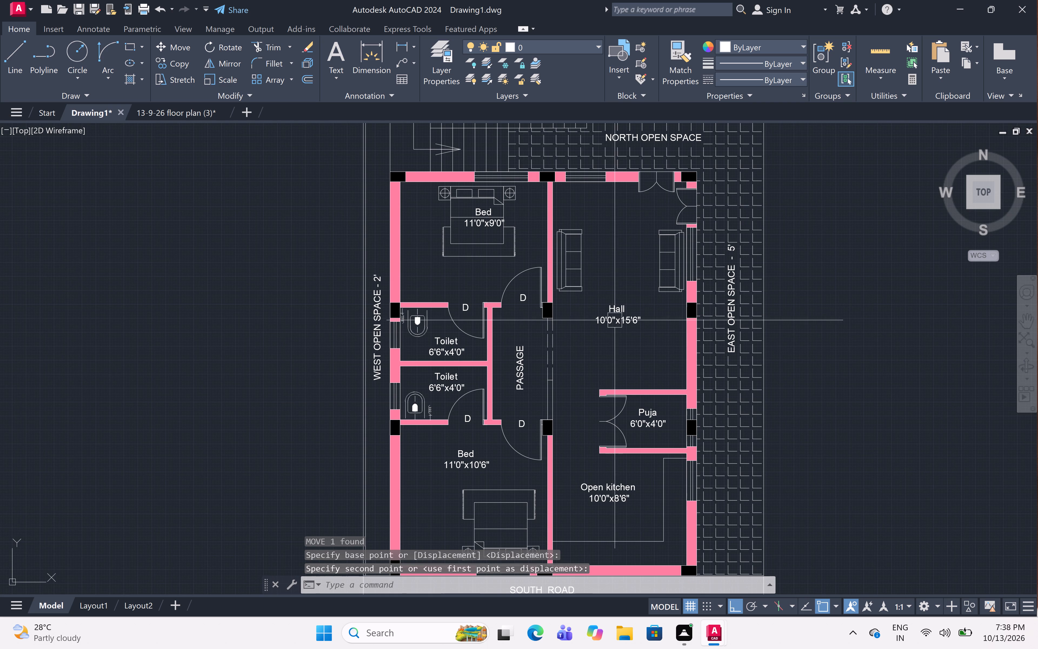
Offset the east plot boundary line 2" inward, toward the house.
{"action": "scroll", "coordinate": [654, 303], "scroll_direction": "down", "scroll_amount": 1}
{"action": "scroll", "coordinate": [724, 272], "scroll_direction": "up", "scroll_amount": 4}
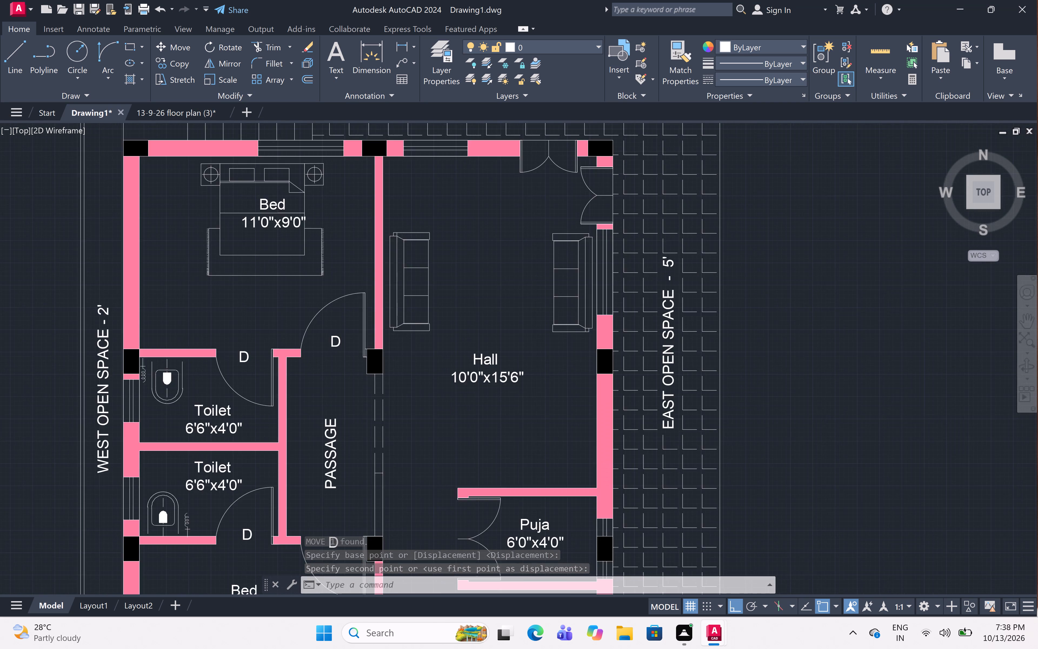
{"action": "left_click", "coordinate": [715, 255]}
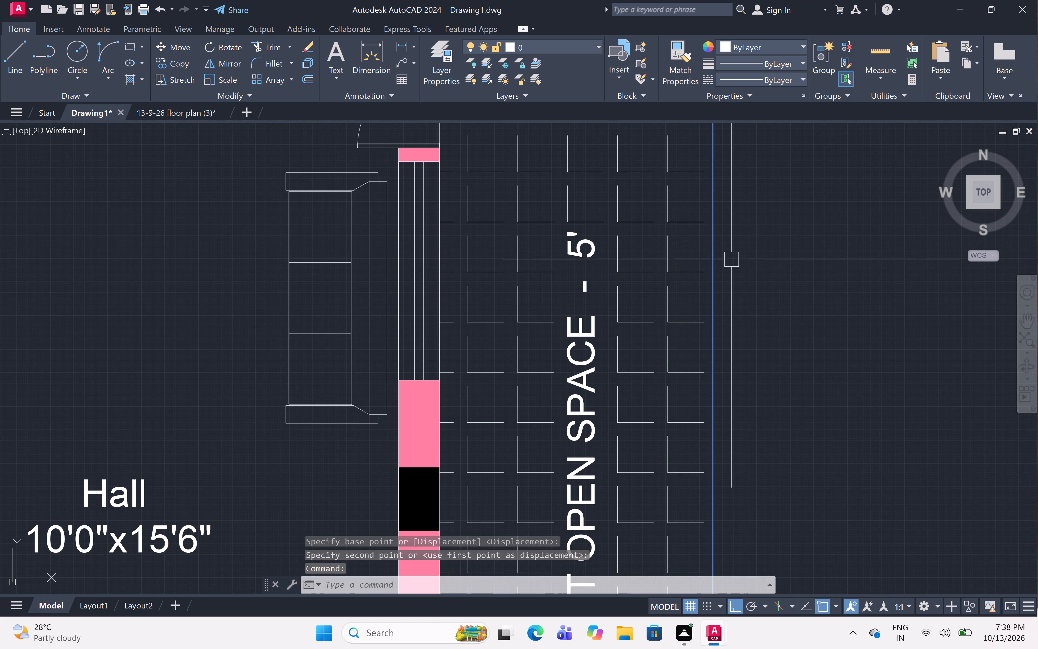
{"action": "type", "text": "OFF 2"}
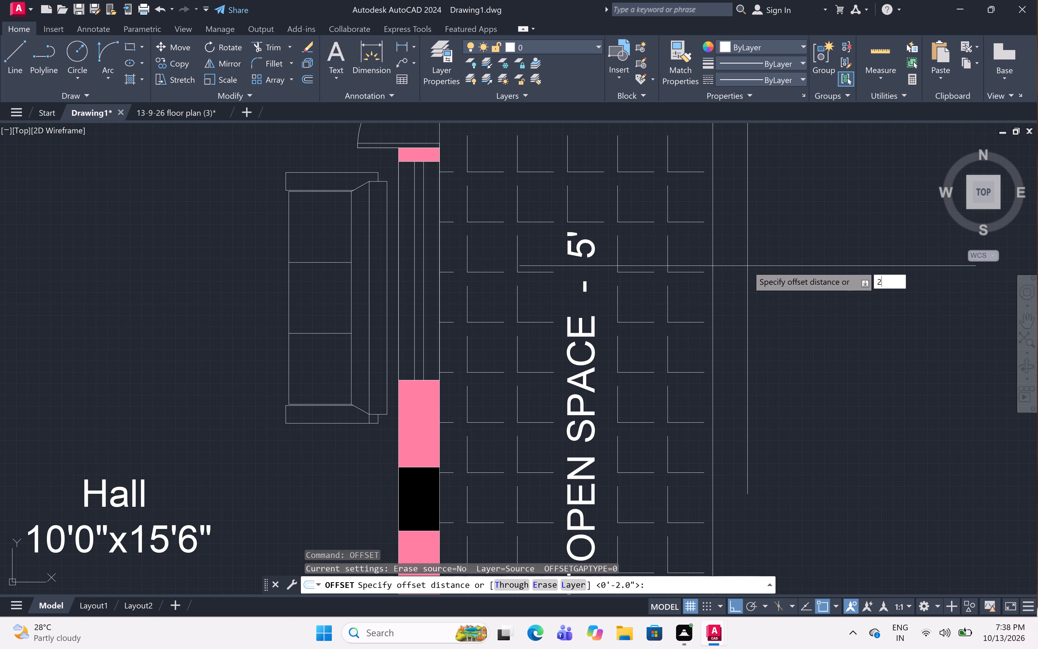
{"action": "key", "text": "shift+quotedbl"}
{"action": "key", "text": "space"}
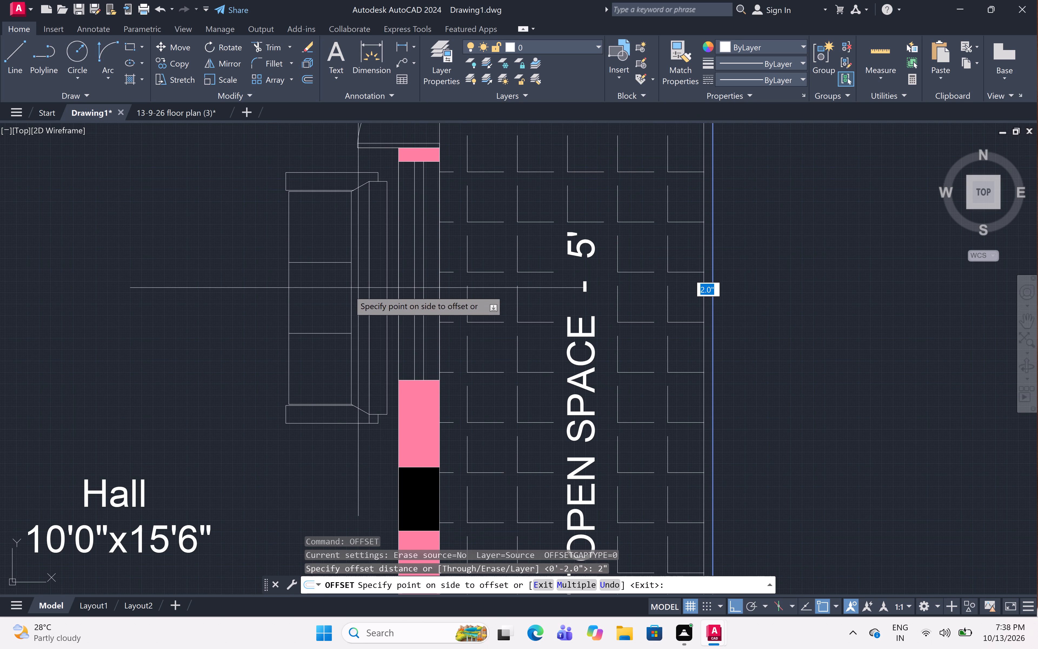
{"action": "left_click", "coordinate": [251, 296]}
{"action": "scroll", "coordinate": [231, 277], "scroll_direction": "down", "scroll_amount": 4}
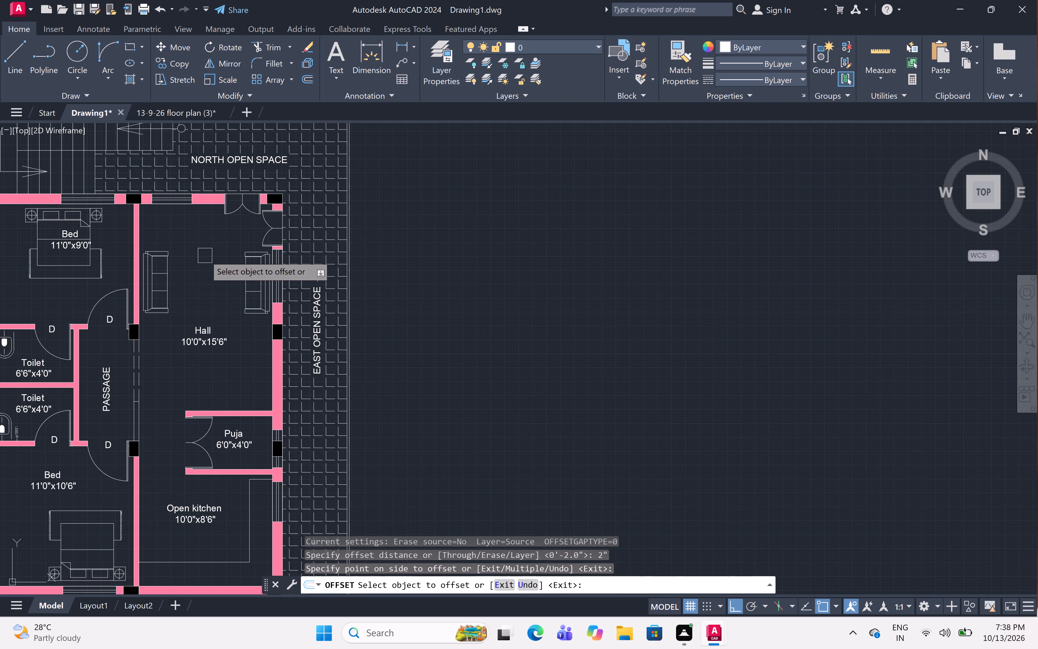
{"action": "middle_click_drag", "start_coordinate": [205, 256], "coordinate": [492, 221]}
{"action": "scroll", "coordinate": [483, 209], "scroll_direction": "down", "scroll_amount": 1}
{"action": "middle_click_drag", "start_coordinate": [484, 213], "coordinate": [493, 251]}
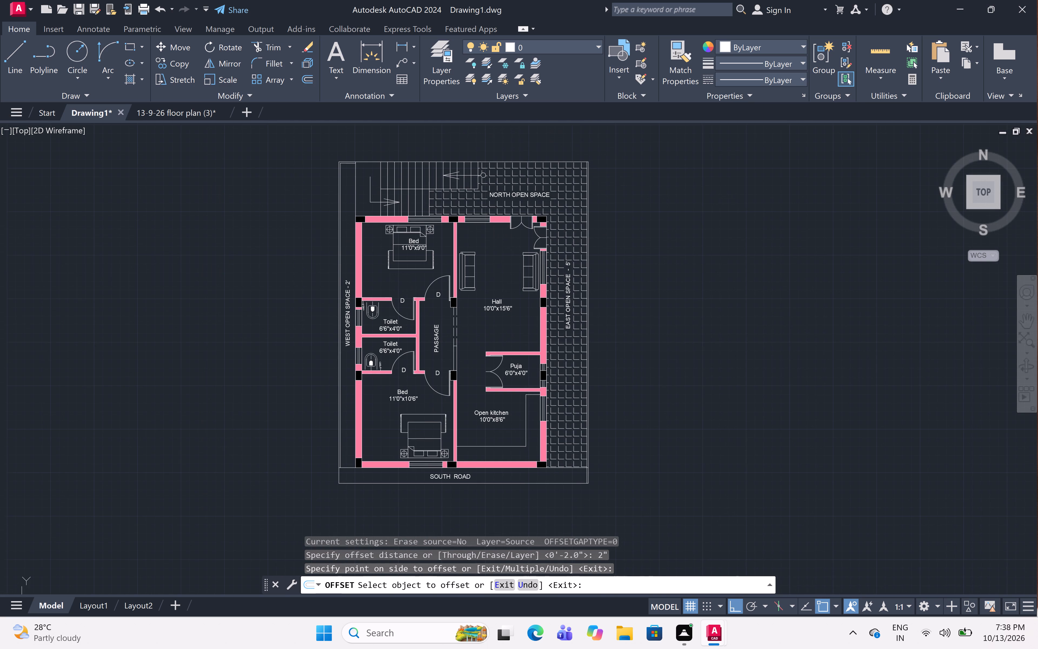
{"action": "scroll", "coordinate": [574, 151], "scroll_direction": "up", "scroll_amount": 5}
{"action": "scroll", "coordinate": [549, 180], "scroll_direction": "down", "scroll_amount": 3}
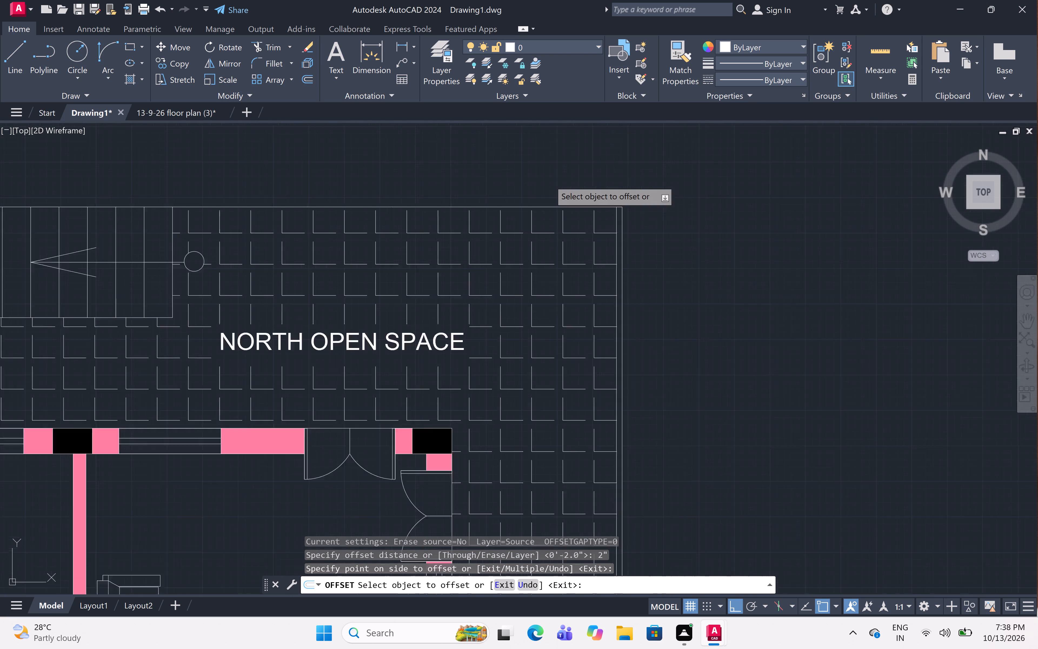
{"action": "scroll", "coordinate": [500, 191], "scroll_direction": "up", "scroll_amount": 2}
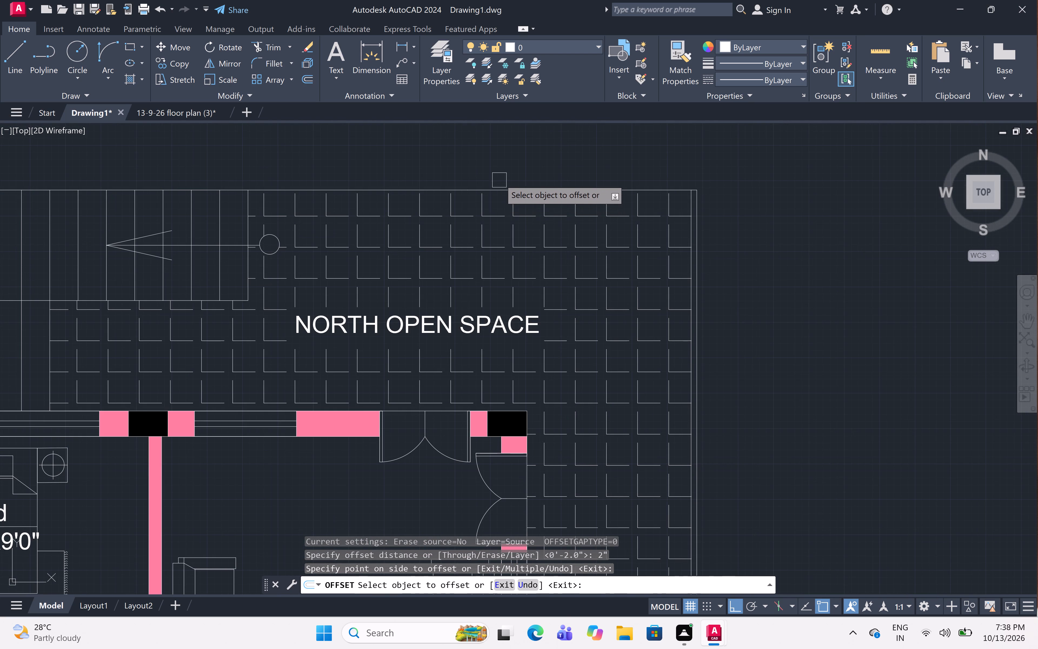
{"action": "key", "text": "Escape"}
Examine the east open space strip and the double boundary line along its outer edge.
{"action": "scroll", "coordinate": [507, 170], "scroll_direction": "down", "scroll_amount": 3}
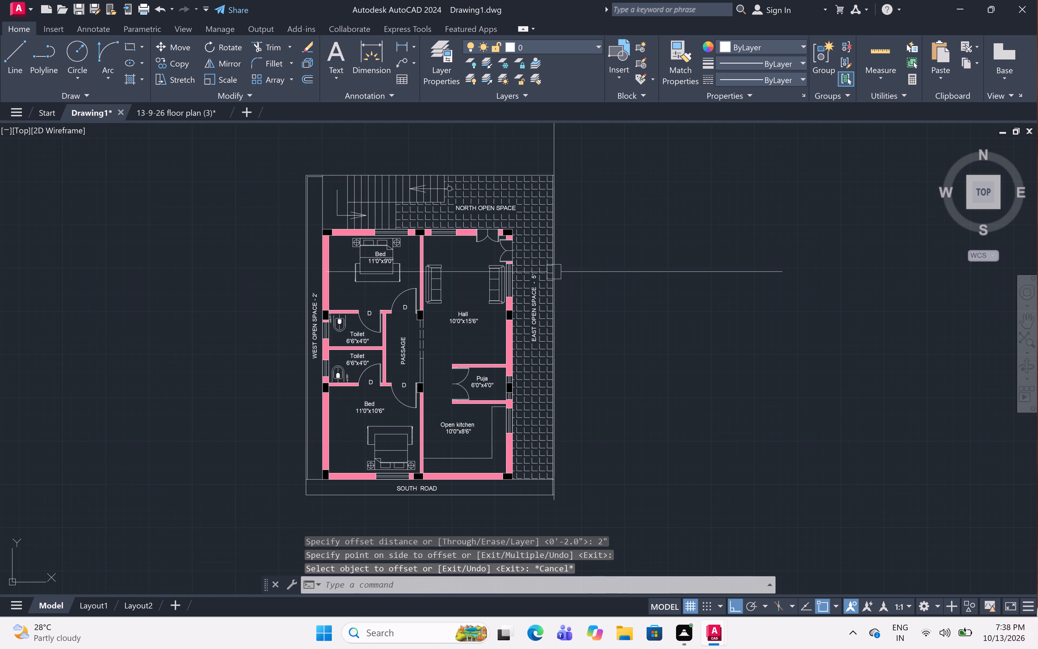
{"action": "scroll", "coordinate": [535, 277], "scroll_direction": "up", "scroll_amount": 4}
{"action": "scroll", "coordinate": [535, 276], "scroll_direction": "down", "scroll_amount": 1}
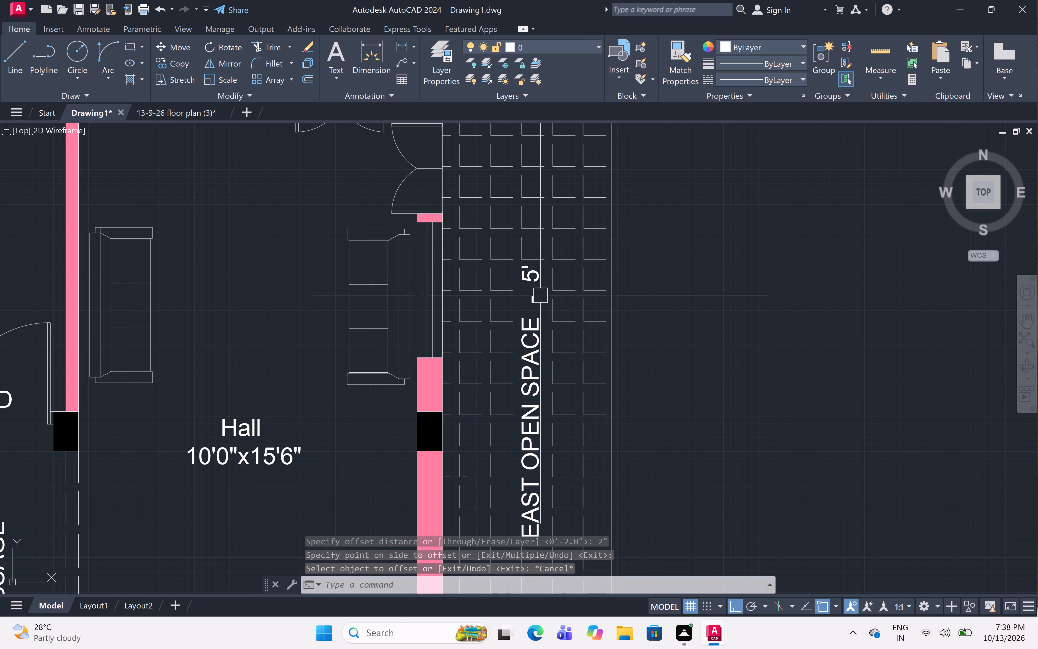
{"action": "middle_click_drag", "start_coordinate": [541, 295], "coordinate": [542, 247]}
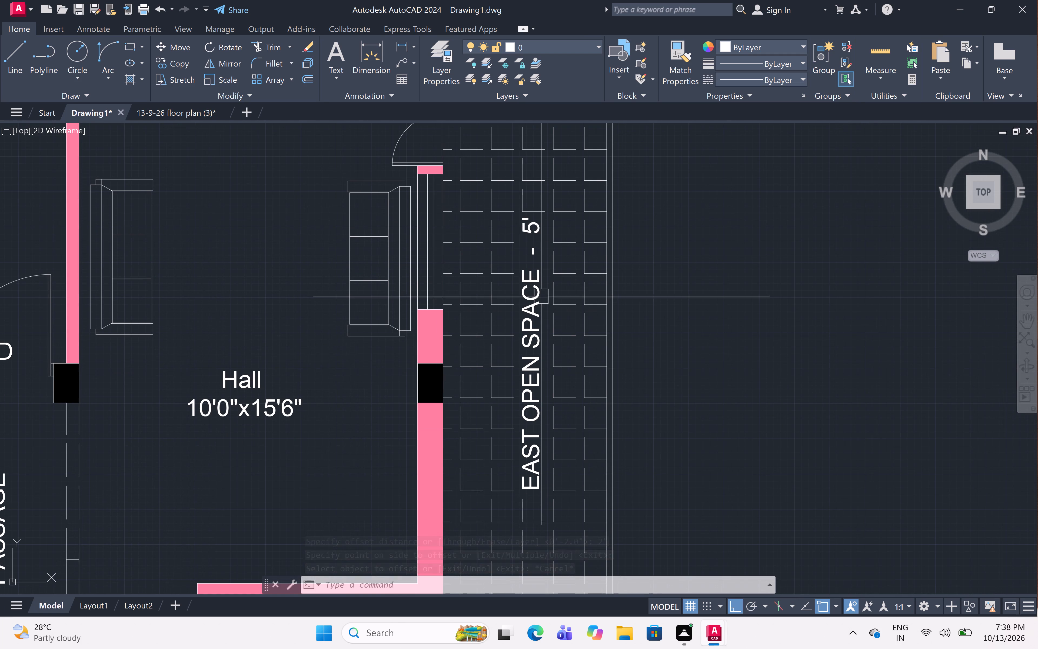
{"action": "scroll", "coordinate": [537, 303], "scroll_direction": "up", "scroll_amount": 1}
{"action": "middle_click_drag", "start_coordinate": [537, 303], "coordinate": [538, 264]}
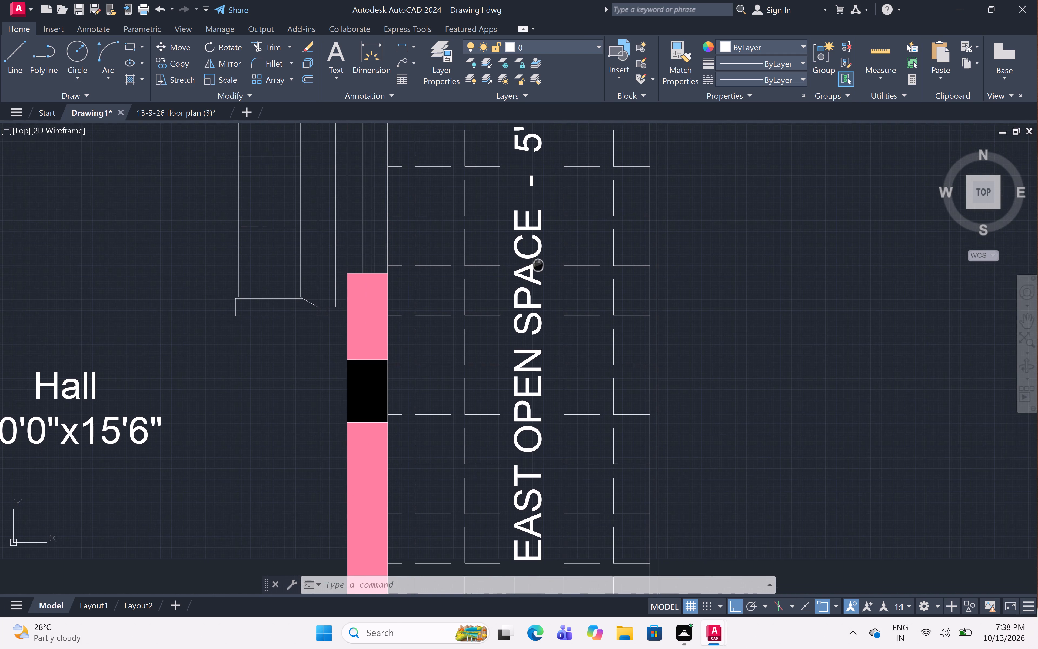
{"action": "middle_click_drag", "start_coordinate": [538, 264], "coordinate": [537, 274]}
{"action": "scroll", "coordinate": [537, 275], "scroll_direction": "down", "scroll_amount": 1}
{"action": "middle_click_drag", "start_coordinate": [537, 275], "coordinate": [537, 280]}
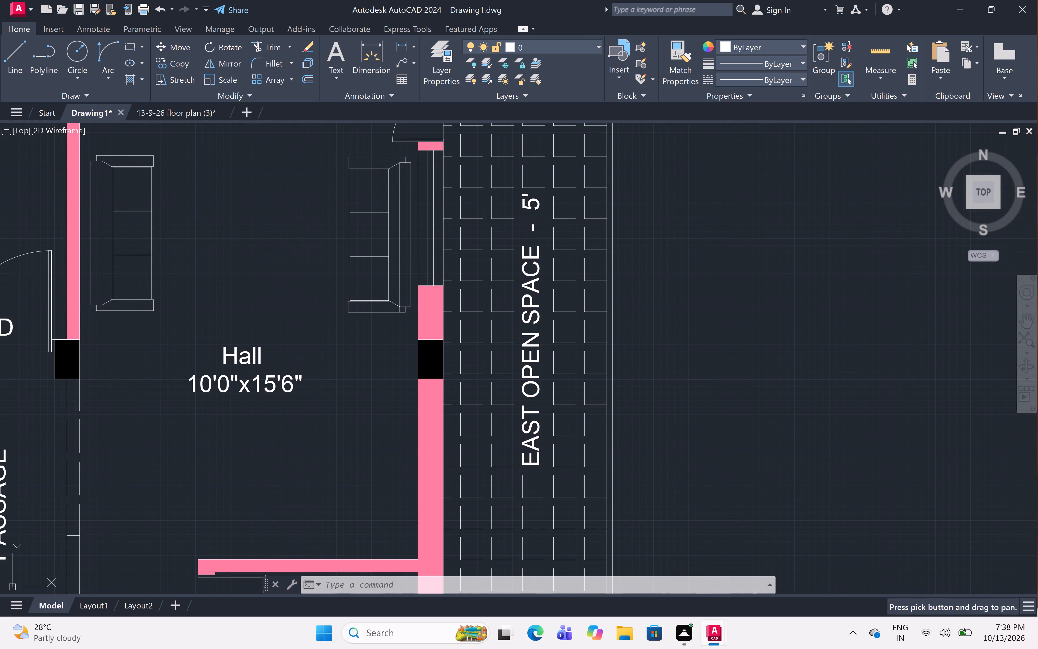
Examine the east open space strip and the room layout and labels across the whole floor plan.
{"action": "middle_click_drag", "start_coordinate": [537, 280], "coordinate": [517, 285]}
{"action": "scroll", "coordinate": [516, 285], "scroll_direction": "up", "scroll_amount": 1}
{"action": "middle_click_drag", "start_coordinate": [516, 285], "coordinate": [516, 270]}
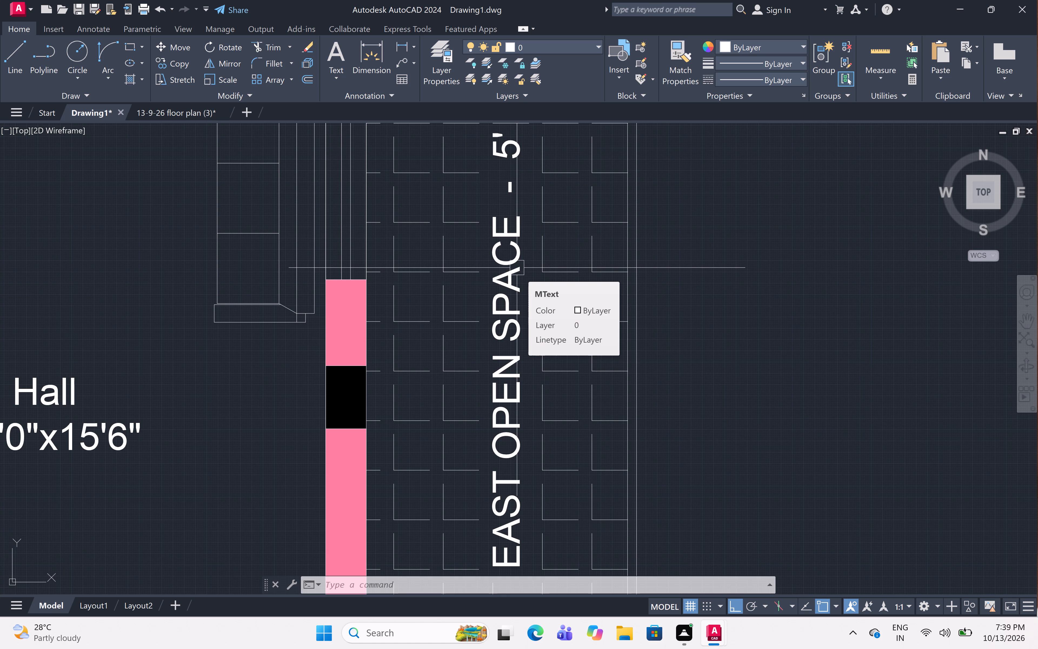
{"action": "scroll", "coordinate": [403, 297], "scroll_direction": "down", "scroll_amount": 1}
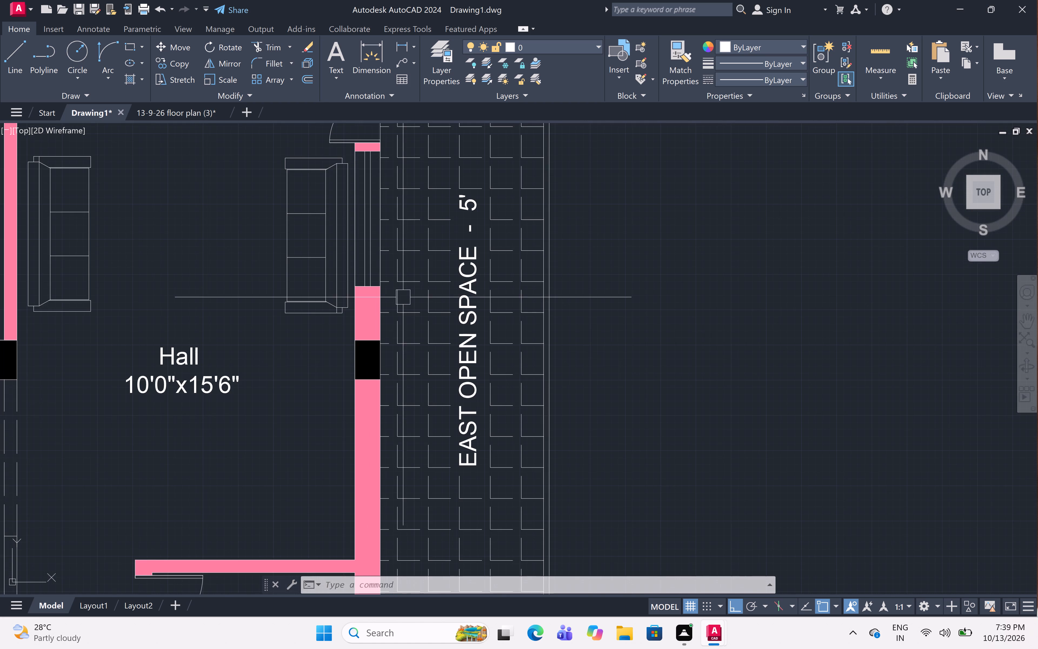
{"action": "middle_click_drag", "start_coordinate": [402, 294], "coordinate": [504, 271]}
{"action": "scroll", "coordinate": [504, 271], "scroll_direction": "down", "scroll_amount": 2}
{"action": "middle_click_drag", "start_coordinate": [504, 271], "coordinate": [548, 255]}
{"action": "scroll", "coordinate": [548, 256], "scroll_direction": "down", "scroll_amount": 1}
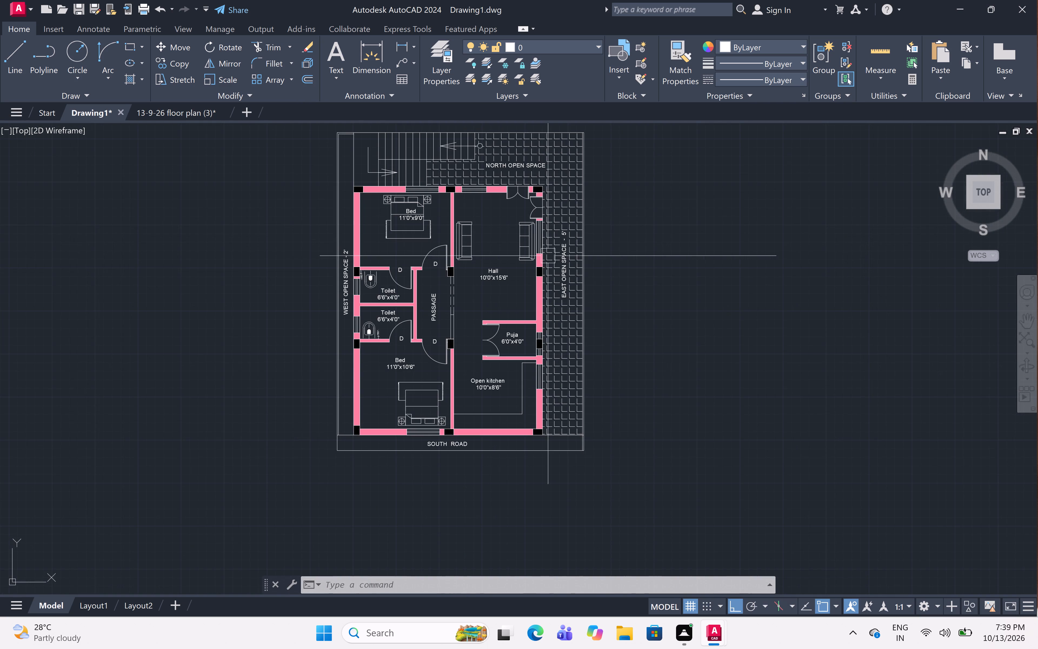
{"action": "middle_click_drag", "start_coordinate": [548, 256], "coordinate": [562, 288]}
{"action": "scroll", "coordinate": [562, 287], "scroll_direction": "up", "scroll_amount": 1}
{"action": "middle_click_drag", "start_coordinate": [562, 285], "coordinate": [590, 309]}
{"action": "scroll", "coordinate": [593, 304], "scroll_direction": "down", "scroll_amount": 1}
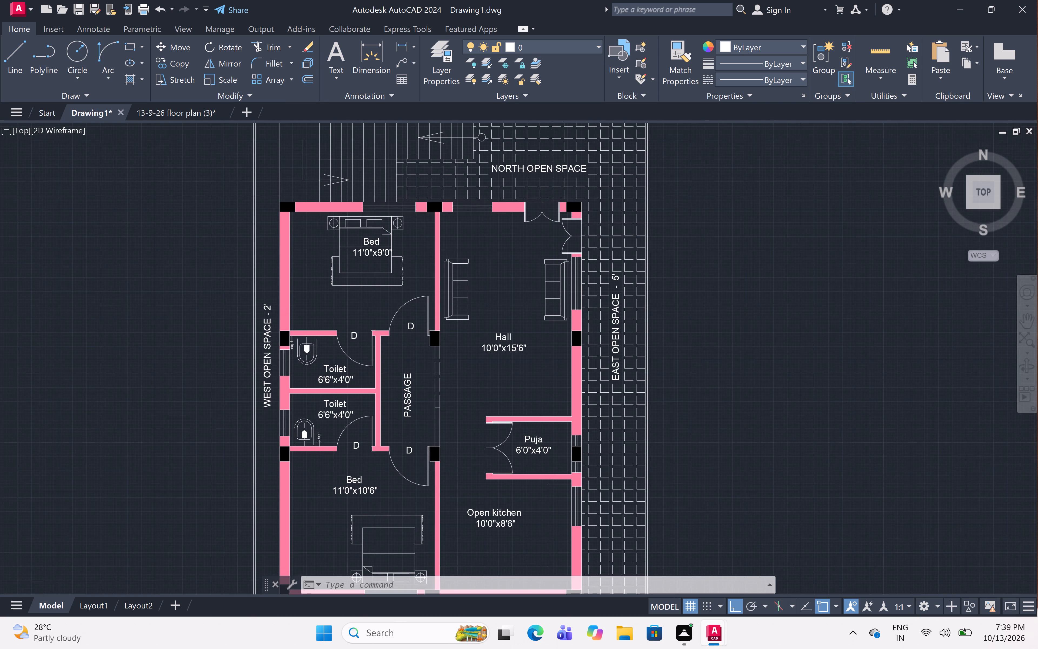
{"action": "scroll", "coordinate": [533, 328], "scroll_direction": "up", "scroll_amount": 1}
{"action": "middle_click_drag", "start_coordinate": [532, 327], "coordinate": [620, 324]}
{"action": "scroll", "coordinate": [617, 319], "scroll_direction": "down", "scroll_amount": 1}
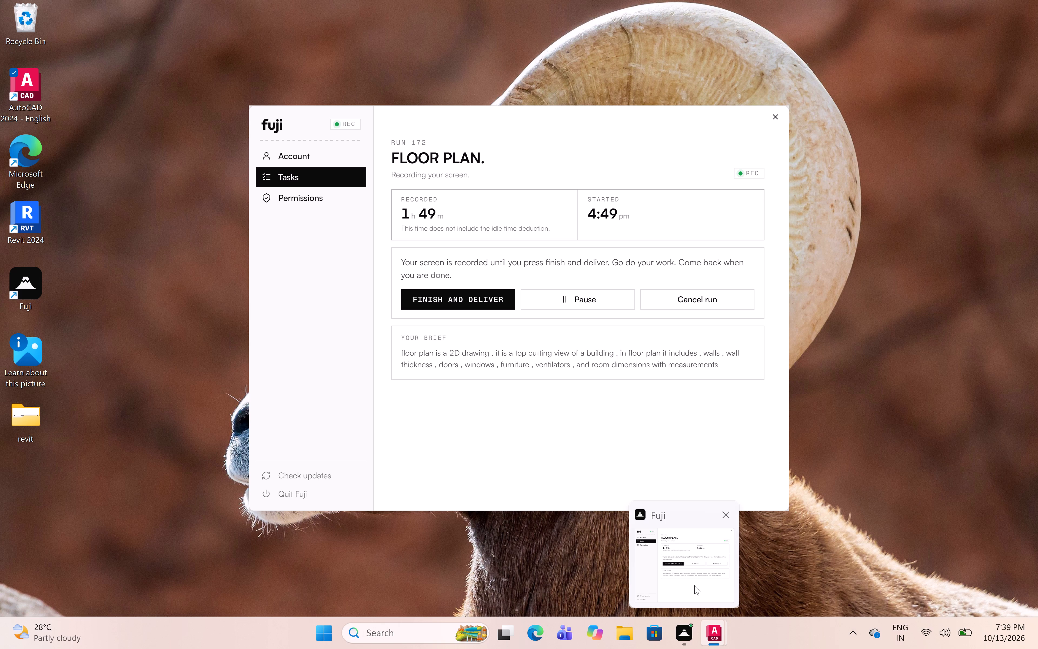
{"action": "scroll", "coordinate": [593, 405], "scroll_direction": "down", "scroll_amount": 1}
{"action": "scroll", "coordinate": [584, 373], "scroll_direction": "up", "scroll_amount": 1}
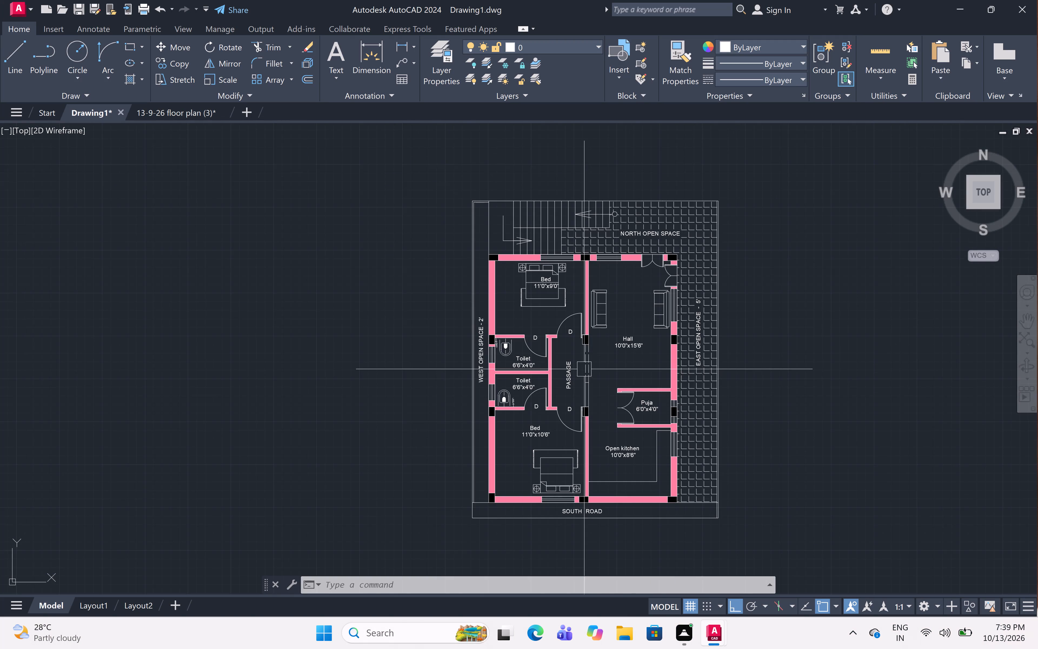
Draw a vertical cupboard front line west of the bed in the 11'0"x9'0" bedroom, from the north wall down to the toilet wall.
{"action": "scroll", "coordinate": [584, 369], "scroll_direction": "up", "scroll_amount": 2}
{"action": "middle_click_drag", "start_coordinate": [594, 317], "coordinate": [606, 375]}
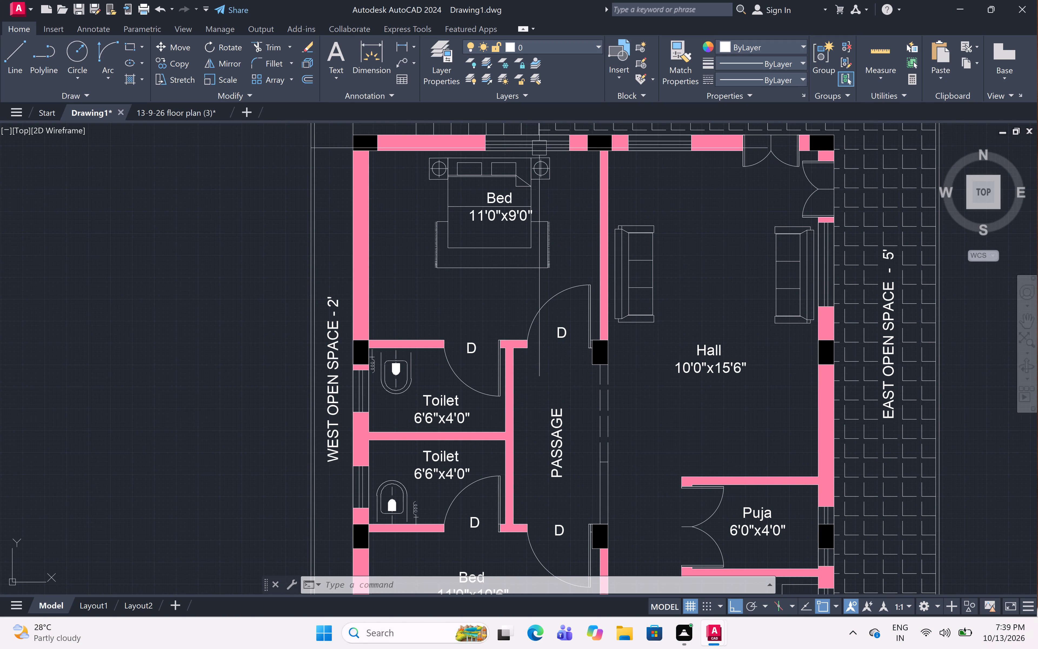
{"action": "middle_click_drag", "start_coordinate": [384, 160], "coordinate": [425, 183]}
{"action": "scroll", "coordinate": [445, 236], "scroll_direction": "up", "scroll_amount": 1}
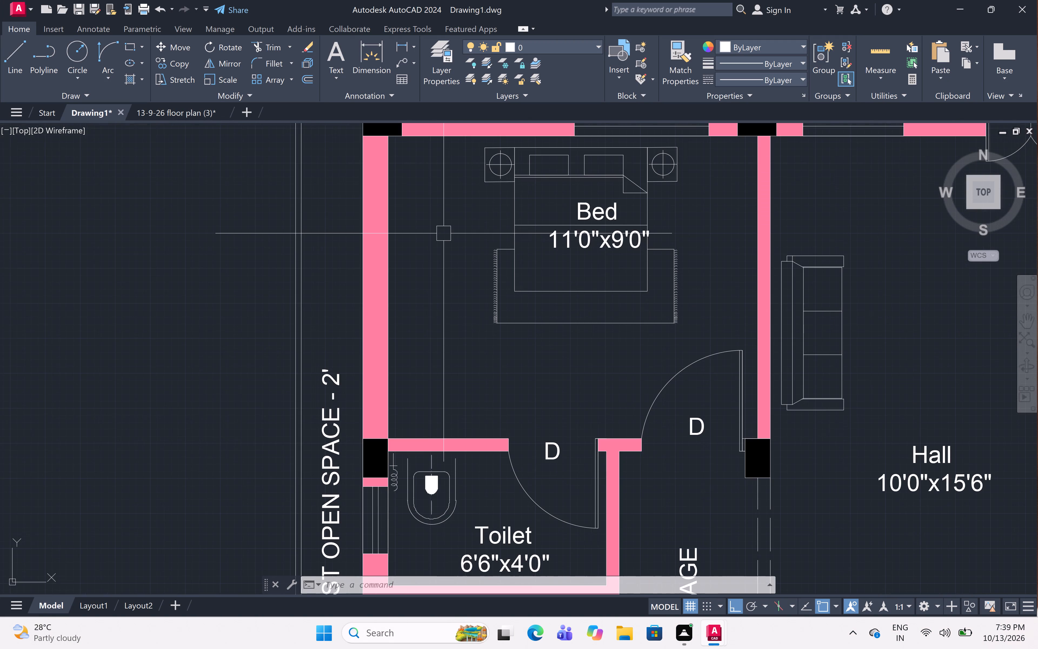
{"action": "type", "text": "L"}
{"action": "key", "text": "space"}
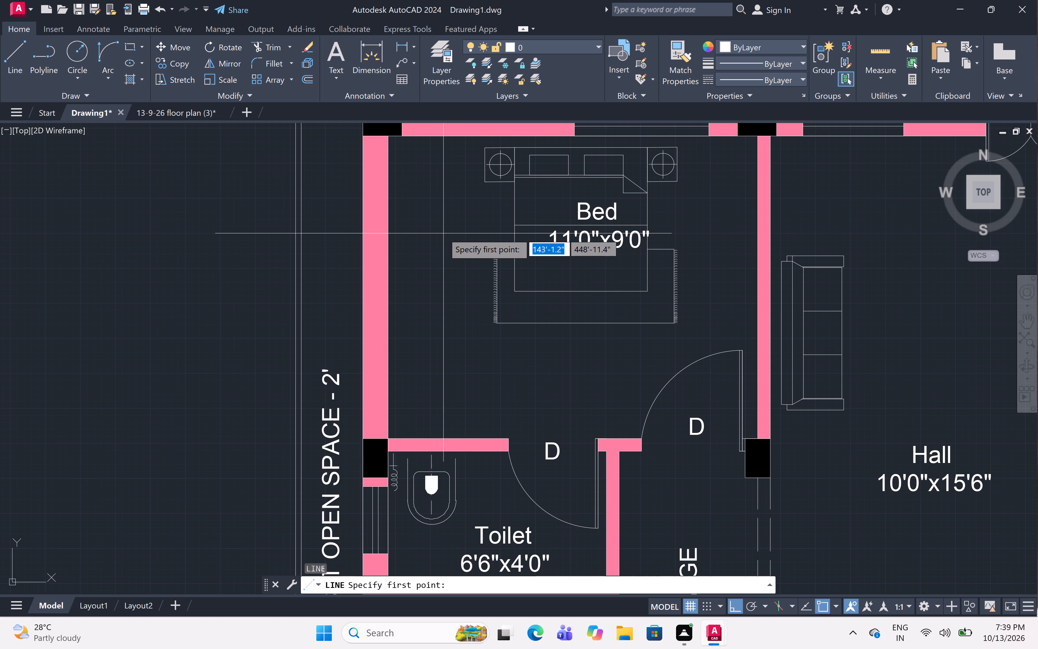
{"action": "left_click", "coordinate": [441, 137]}
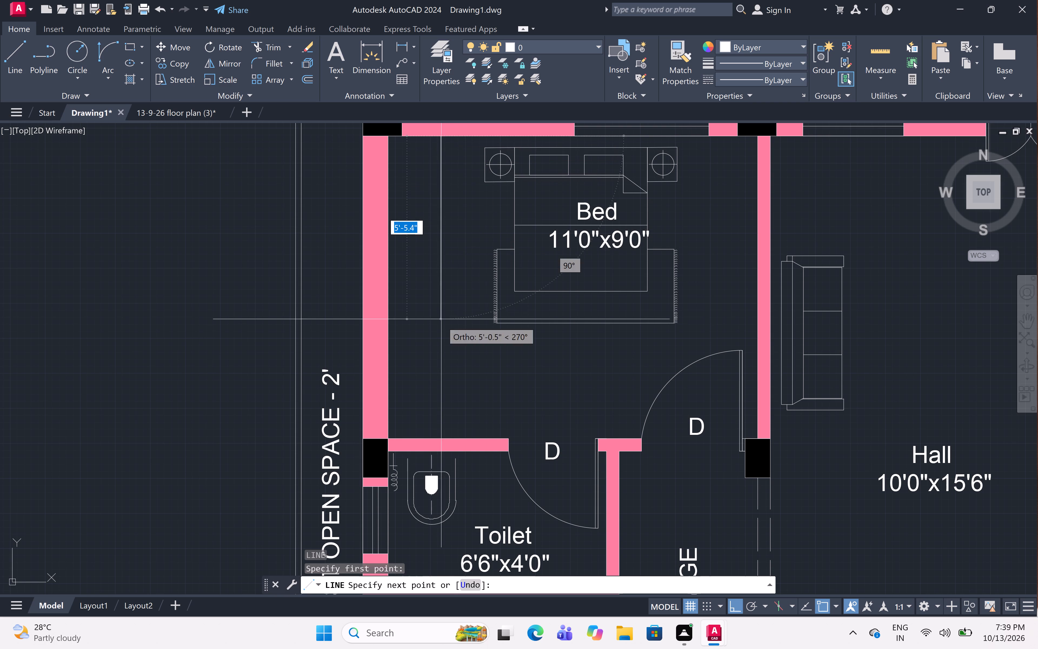
{"action": "left_click", "coordinate": [442, 442]}
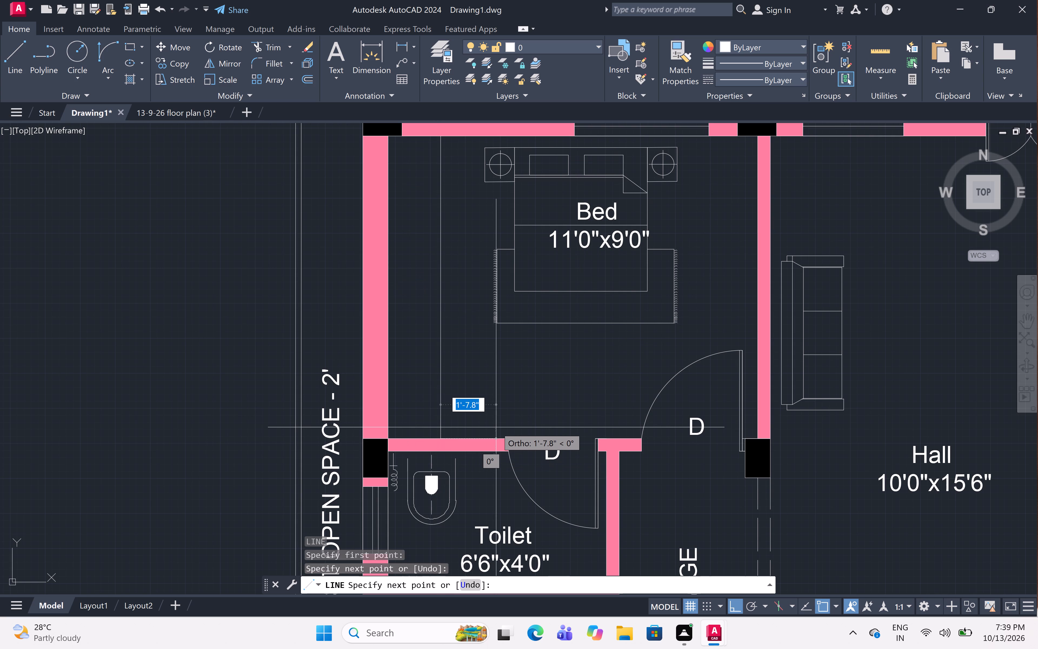
{"action": "key", "text": "Escape"}
Add the multiline text label "Cub-board" below the bed in the 11'0"x9'0" bedroom.
{"action": "type", "text": "MT"}
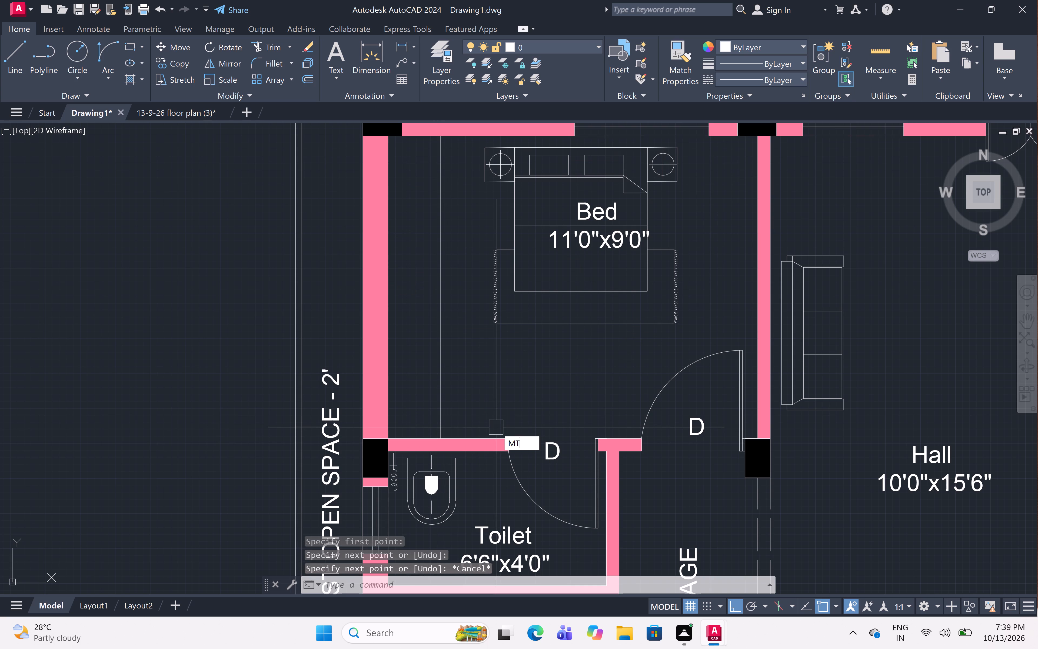
{"action": "key", "text": "space"}
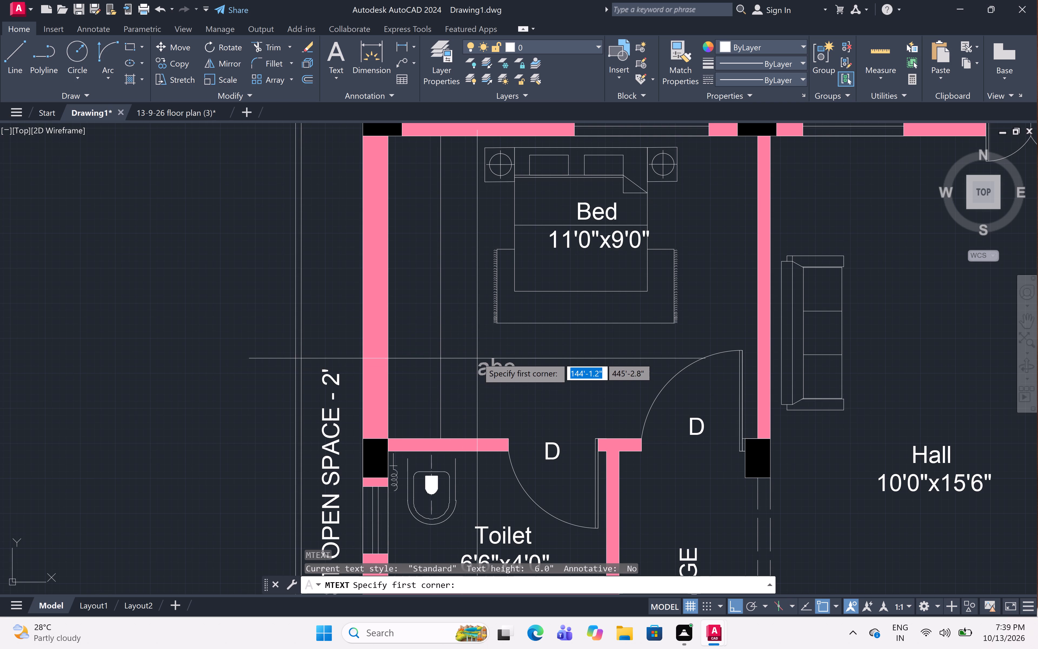
{"action": "left_click_drag", "start_coordinate": [474, 350], "coordinate": [475, 355]}
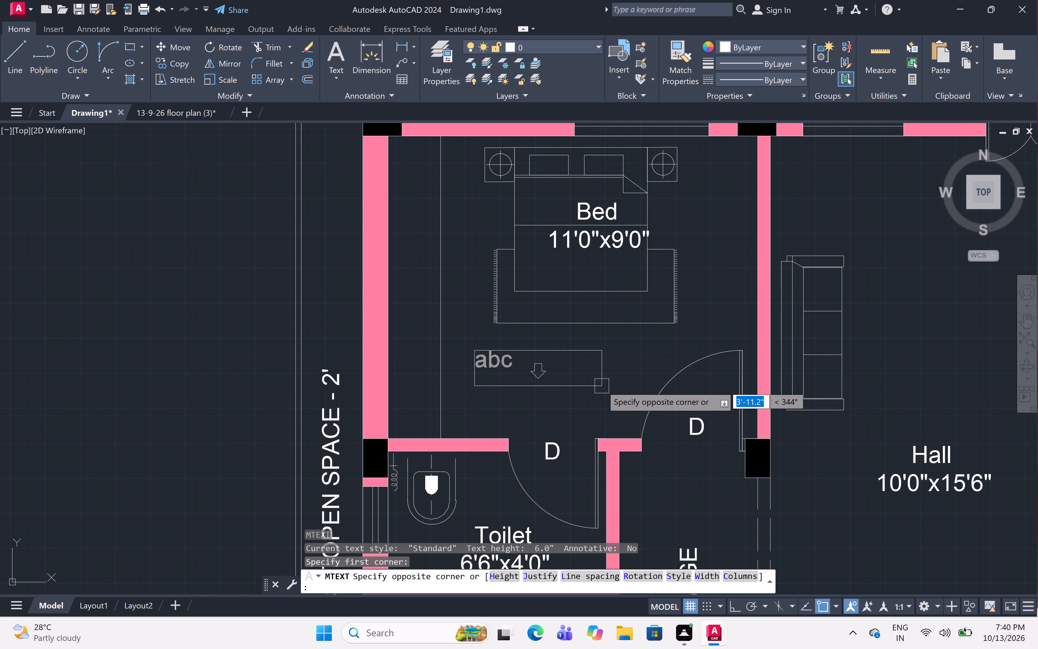
{"action": "left_click", "coordinate": [603, 386]}
{"action": "type", "text": "CU"}
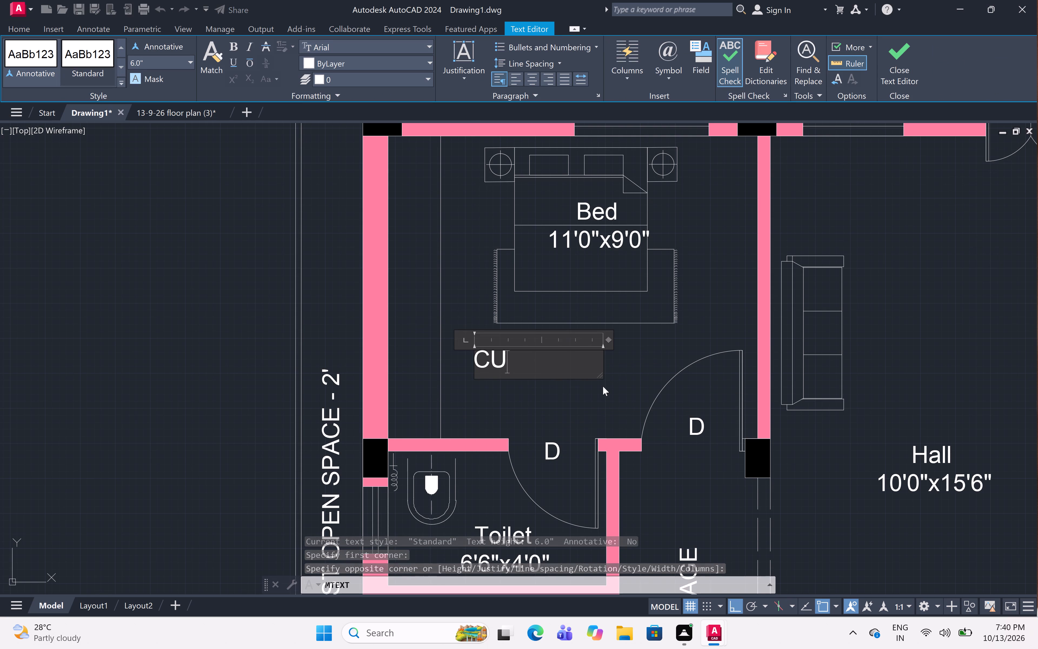
{"action": "key", "text": "b"}
{"action": "key", "text": "BackSpace"}
{"action": "key", "text": "BackSpace"}
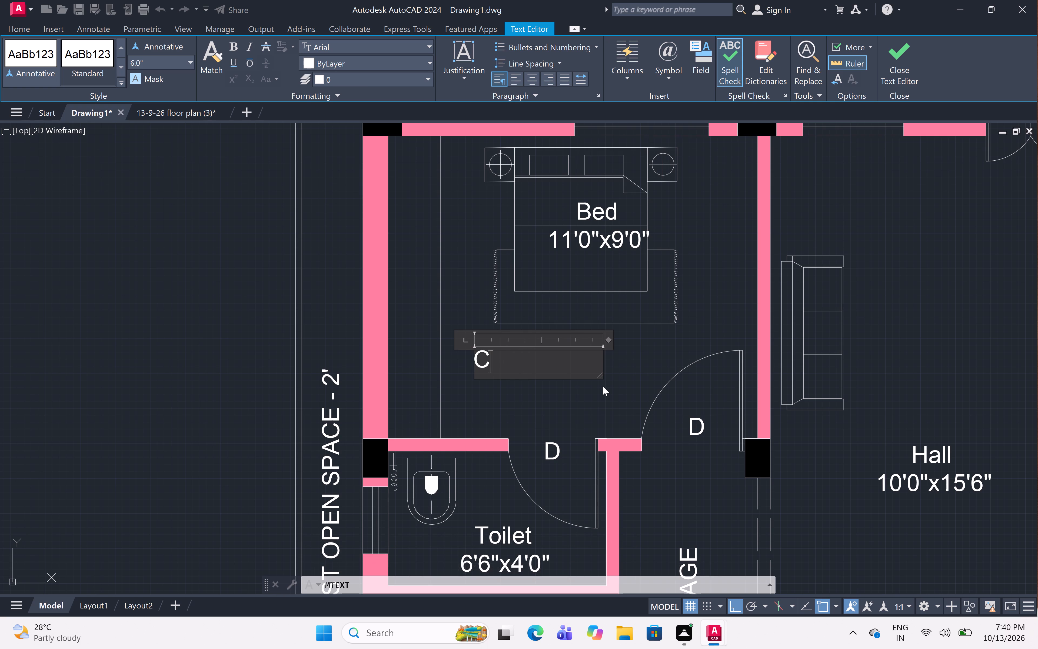
{"action": "type", "text": "ub"}
{"action": "key", "text": "space"}
{"action": "key", "text": "BackSpace"}
{"action": "key", "text": "minus"}
{"action": "key", "text": "b"}
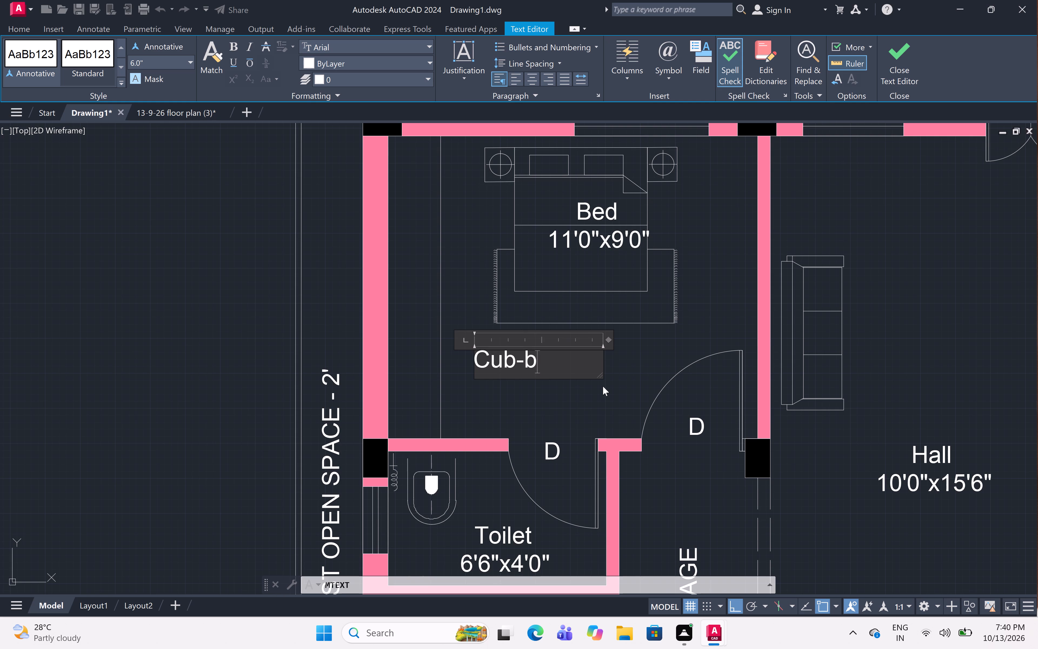
{"action": "type", "text": "oa"}
{"action": "type", "text": "rd"}
{"action": "left_click_drag", "start_coordinate": [541, 395], "coordinate": [539, 392]}
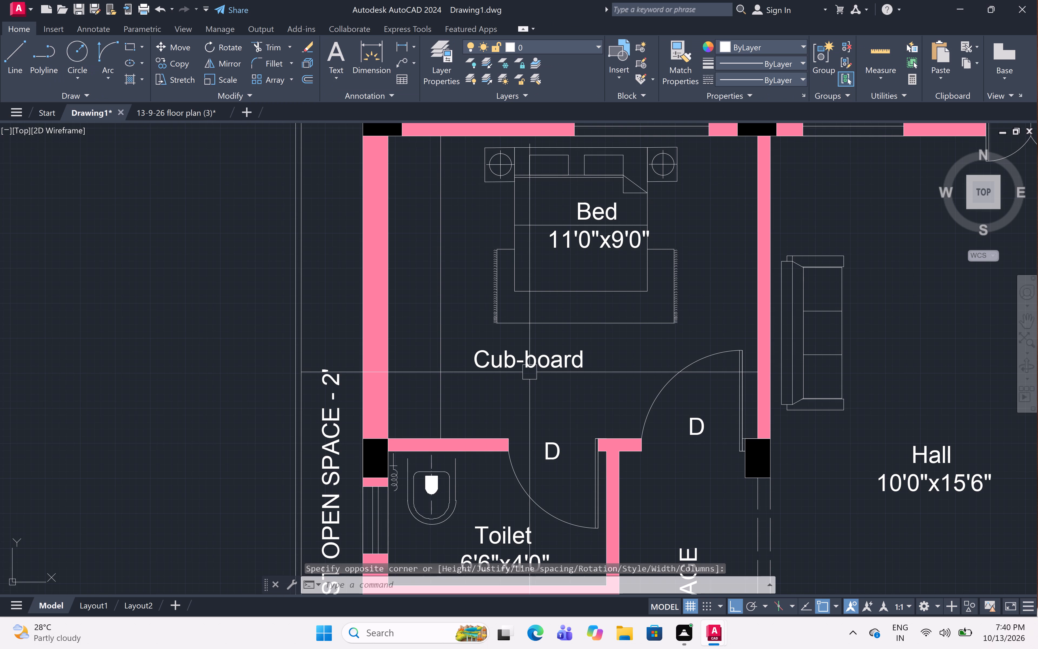
Rotate the Cub-board label 90° so it reads vertically.
{"action": "left_click", "coordinate": [522, 365]}
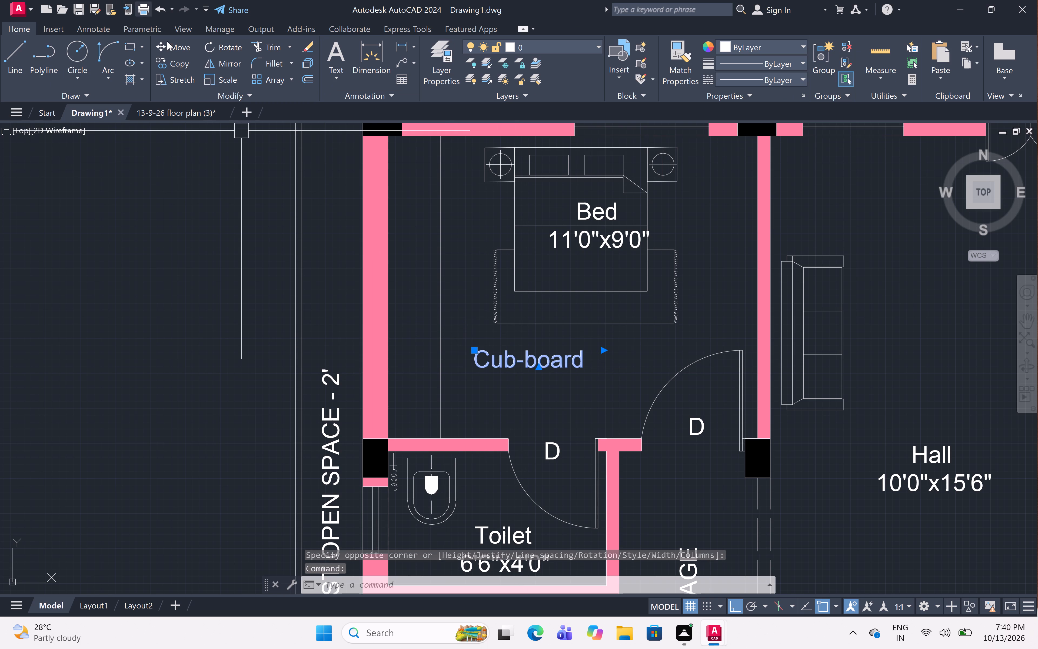
{"action": "left_click", "coordinate": [226, 48]}
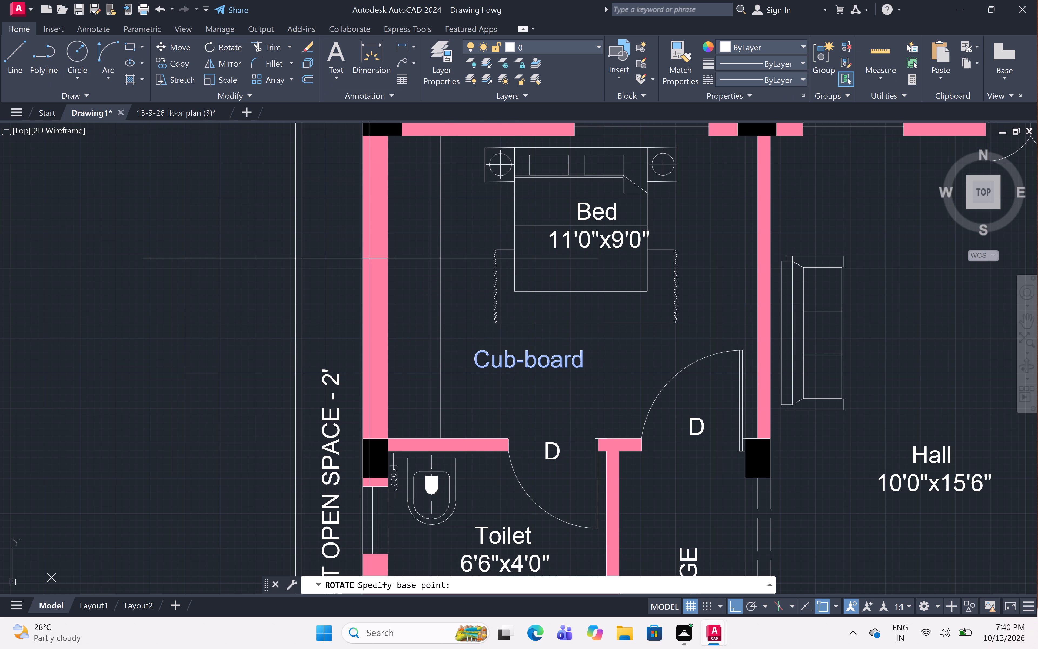
{"action": "left_click", "coordinate": [554, 362]}
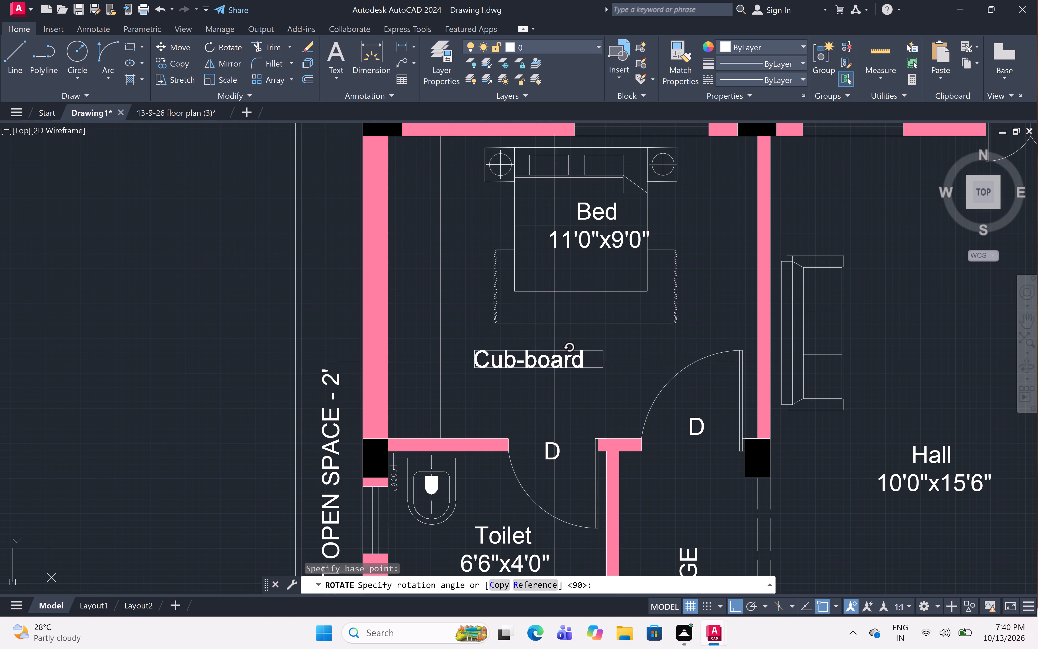
{"action": "left_click", "coordinate": [538, 252]}
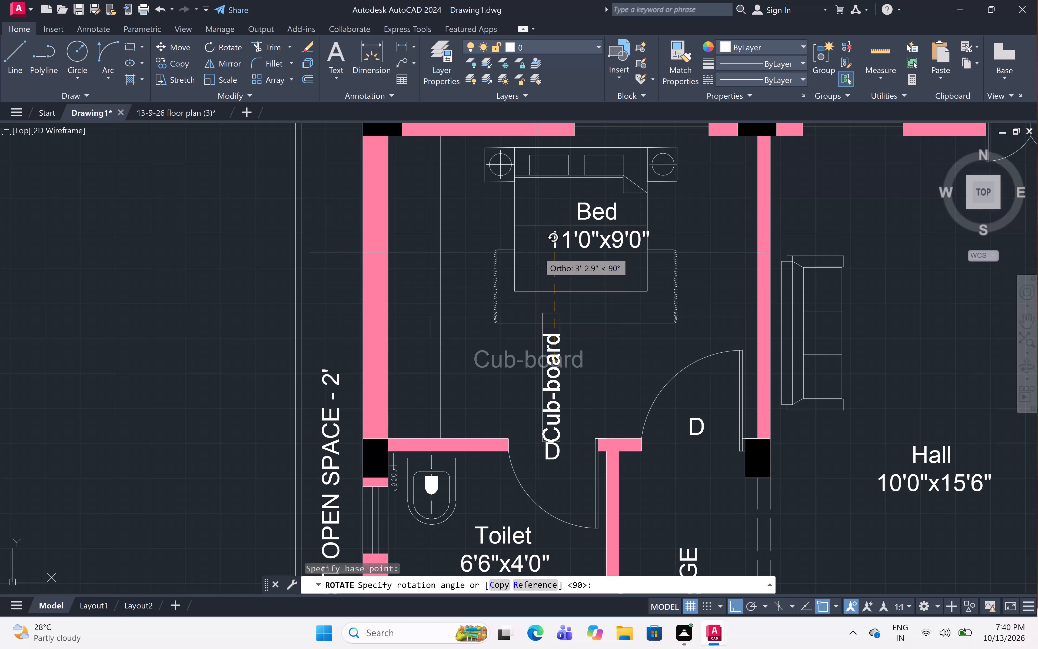
Move the Cub-board label freely, with Ortho off, into the strip between the west wall and the cupboard line.
{"action": "left_click", "coordinate": [559, 369]}
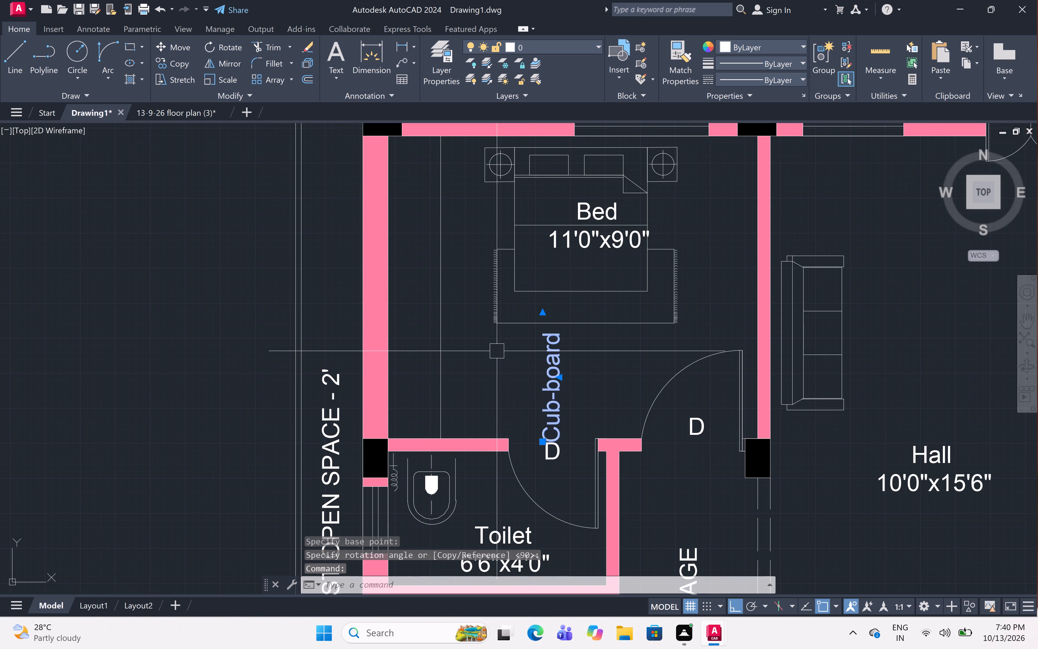
{"action": "type", "text": "m"}
{"action": "key", "text": "space"}
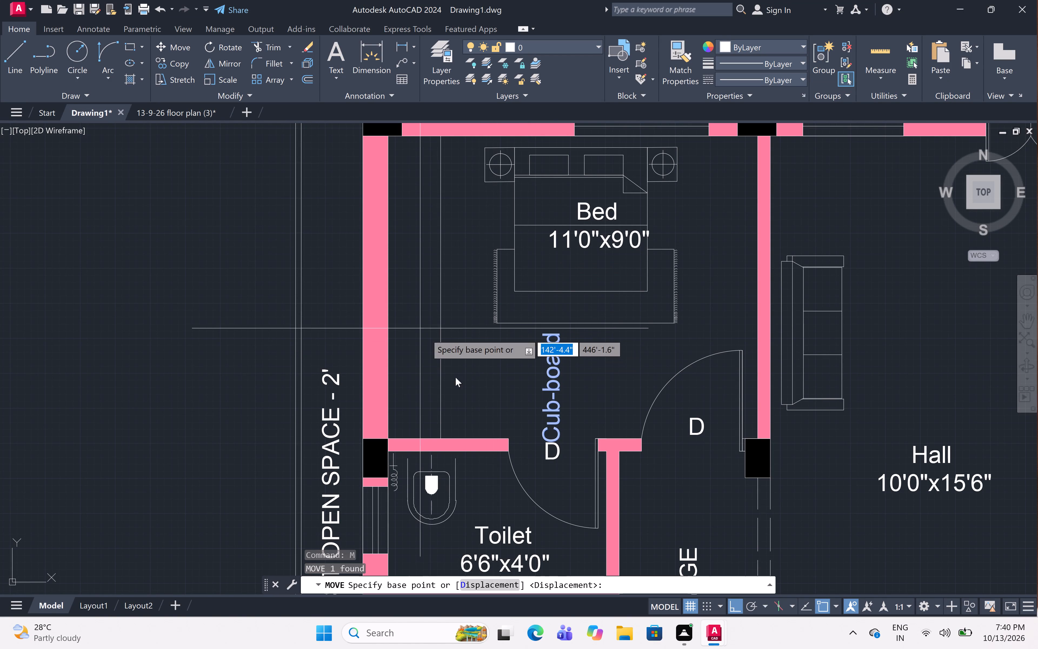
{"action": "left_click", "coordinate": [553, 367]}
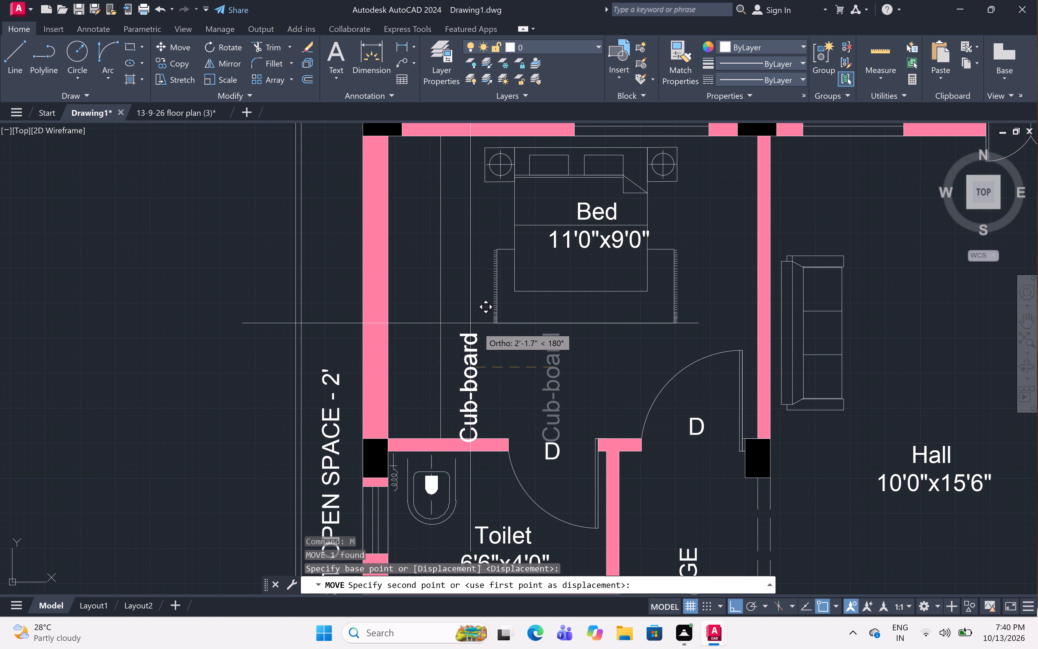
{"action": "key", "text": "F8"}
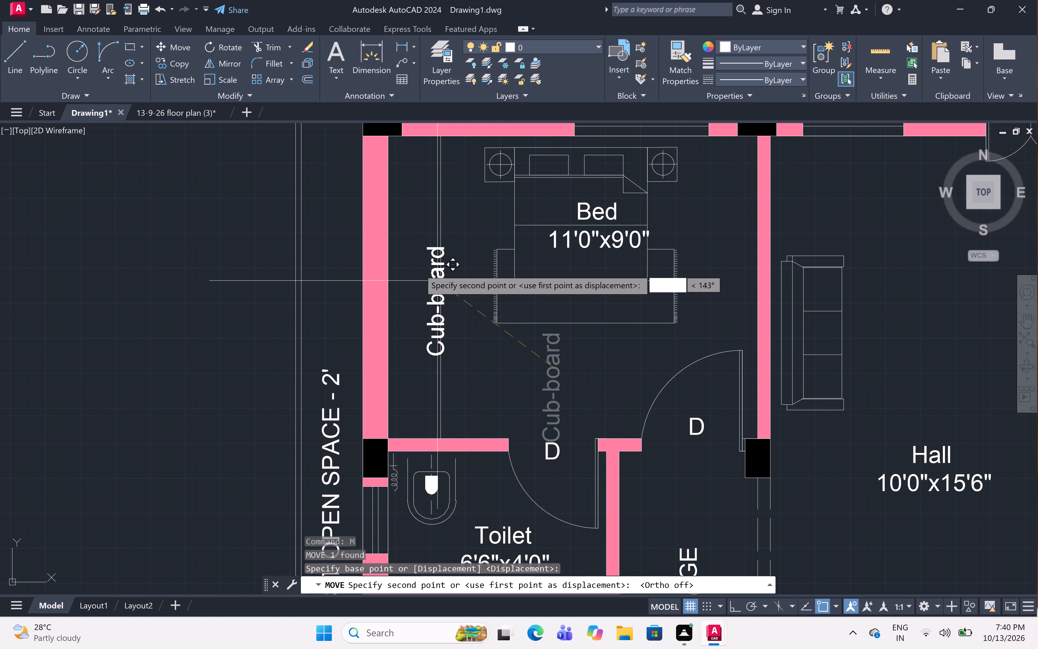
{"action": "left_click", "coordinate": [417, 269]}
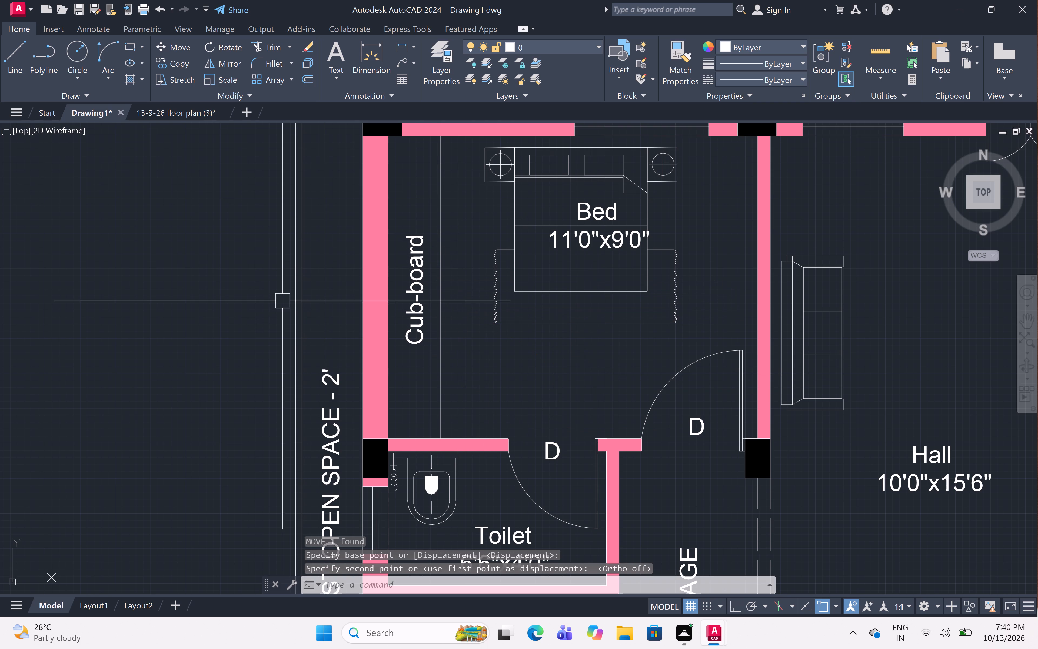
Copy the vertical Cub-board label from the 11'0"x9'0" bedroom to beside the west wall of the 11'0"x10'6" bedroom.
{"action": "left_click", "coordinate": [416, 339]}
{"action": "key", "text": "c"}
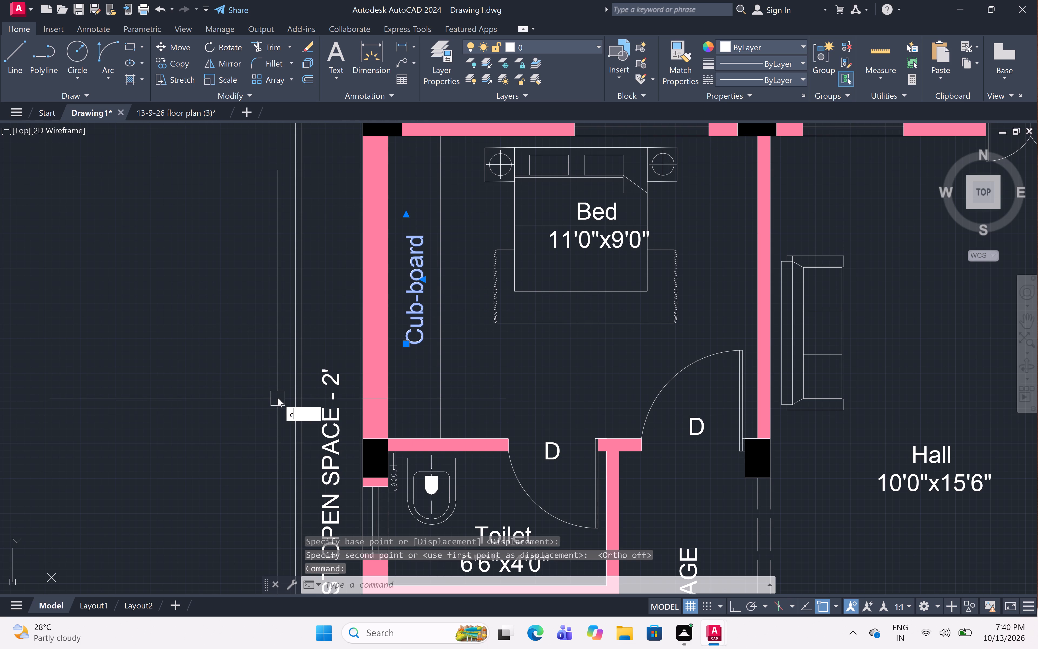
{"action": "type", "text": "o"}
{"action": "key", "text": "space"}
{"action": "left_click", "coordinate": [415, 302]}
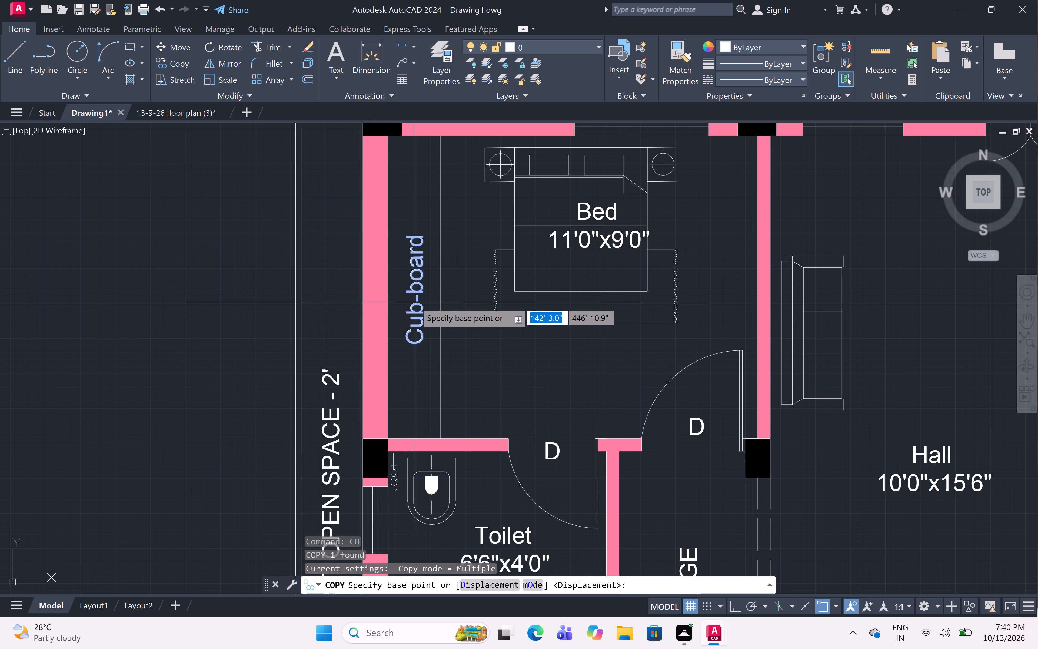
{"action": "scroll", "coordinate": [416, 296], "scroll_direction": "down", "scroll_amount": 5}
{"action": "scroll", "coordinate": [417, 392], "scroll_direction": "up", "scroll_amount": 3}
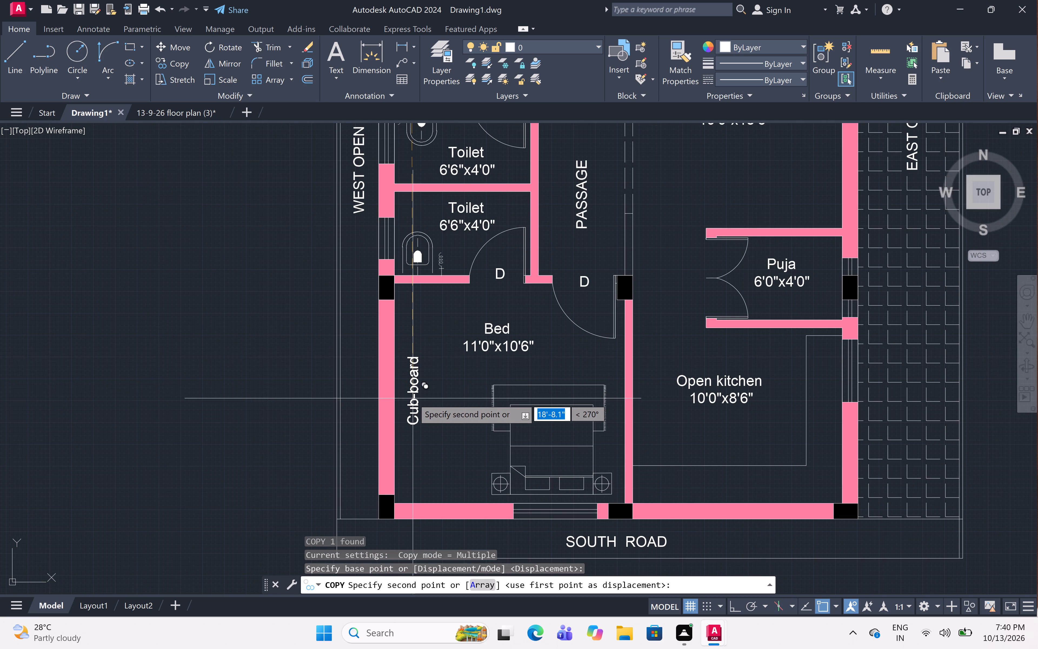
{"action": "middle_click_drag", "start_coordinate": [413, 398], "coordinate": [410, 359]}
{"action": "scroll", "coordinate": [410, 360], "scroll_direction": "up", "scroll_amount": 2}
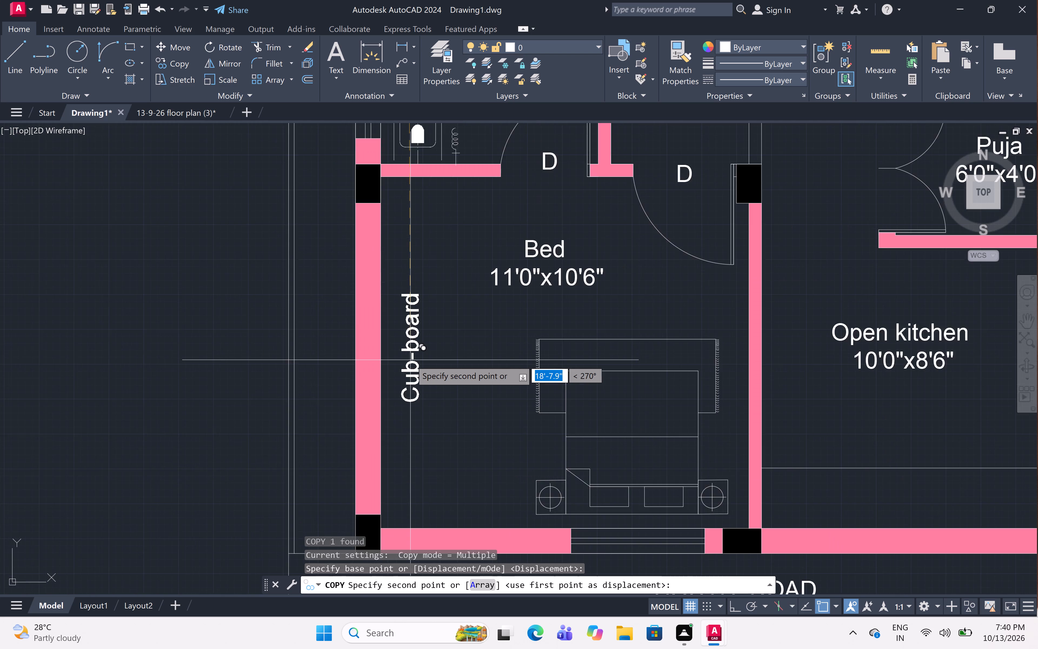
{"action": "left_click", "coordinate": [406, 357]}
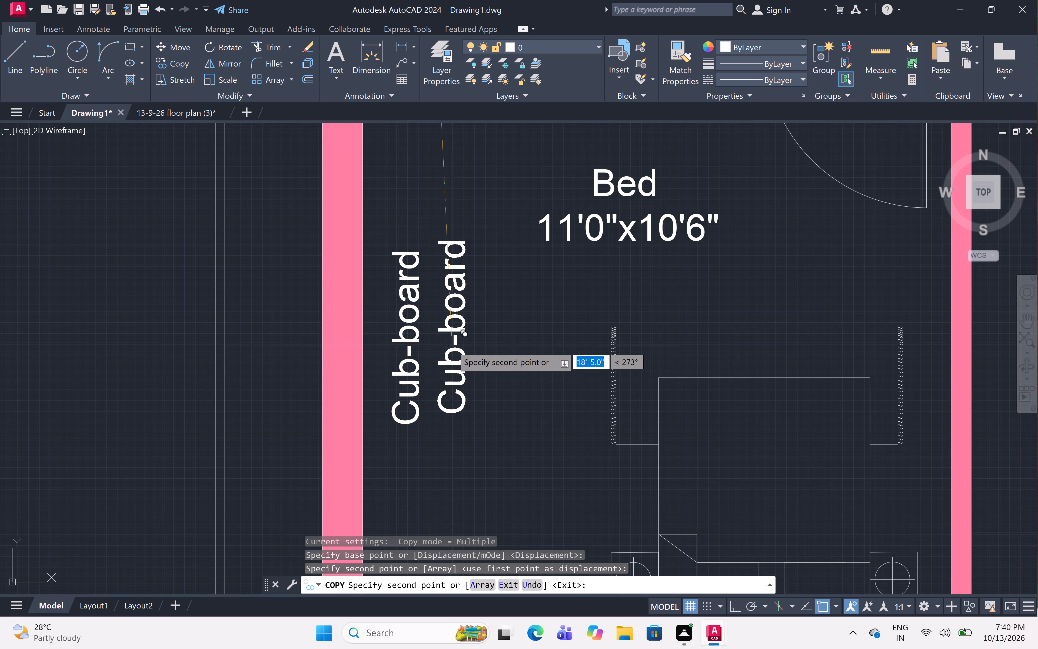
{"action": "key", "text": "Escape"}
Draw a vertical cupboard front line with Ortho on in the 11'0"x10'6" bedroom, from the toilet wall down to the south wall.
{"action": "scroll", "coordinate": [452, 345], "scroll_direction": "down", "scroll_amount": 2}
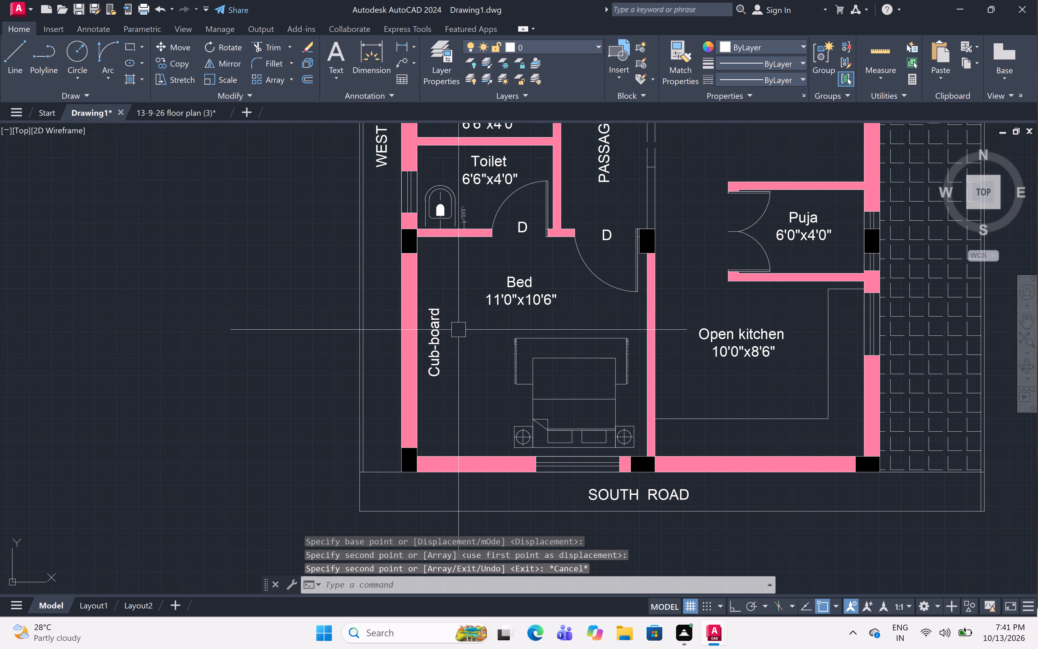
{"action": "type", "text": "l"}
{"action": "key", "text": "space"}
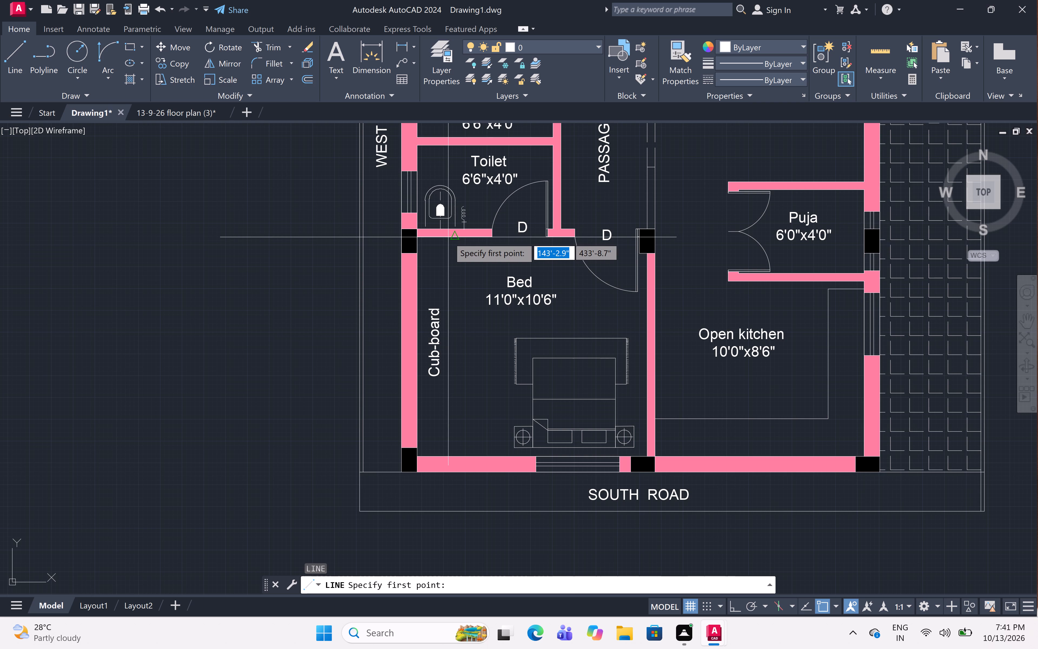
{"action": "scroll", "coordinate": [448, 237], "scroll_direction": "up", "scroll_amount": 1}
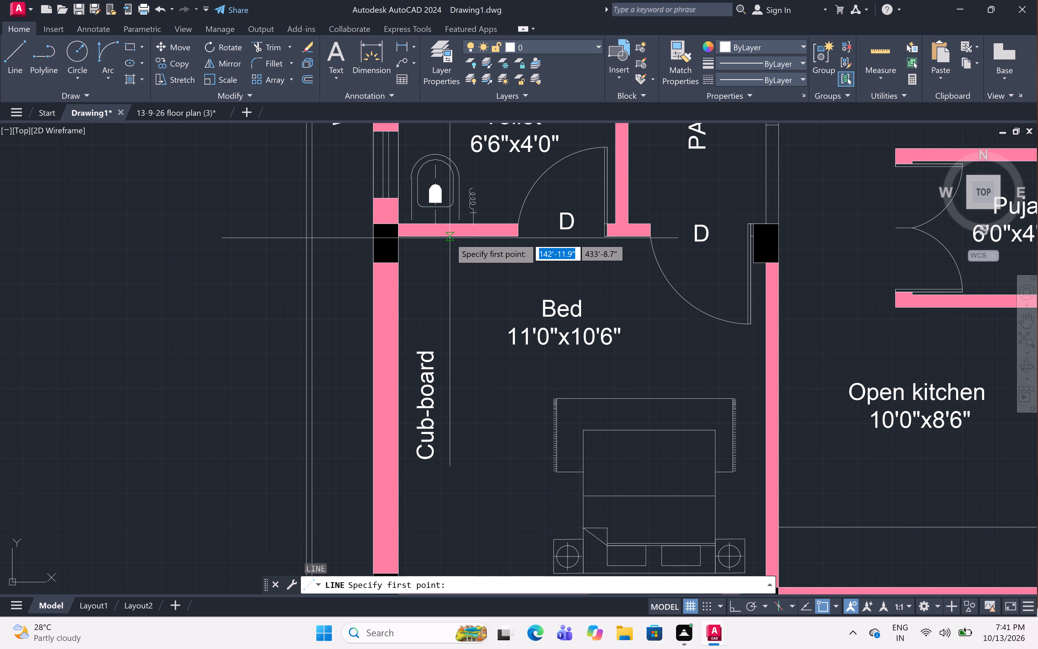
{"action": "left_click", "coordinate": [450, 236]}
{"action": "scroll", "coordinate": [462, 343], "scroll_direction": "down", "scroll_amount": 2}
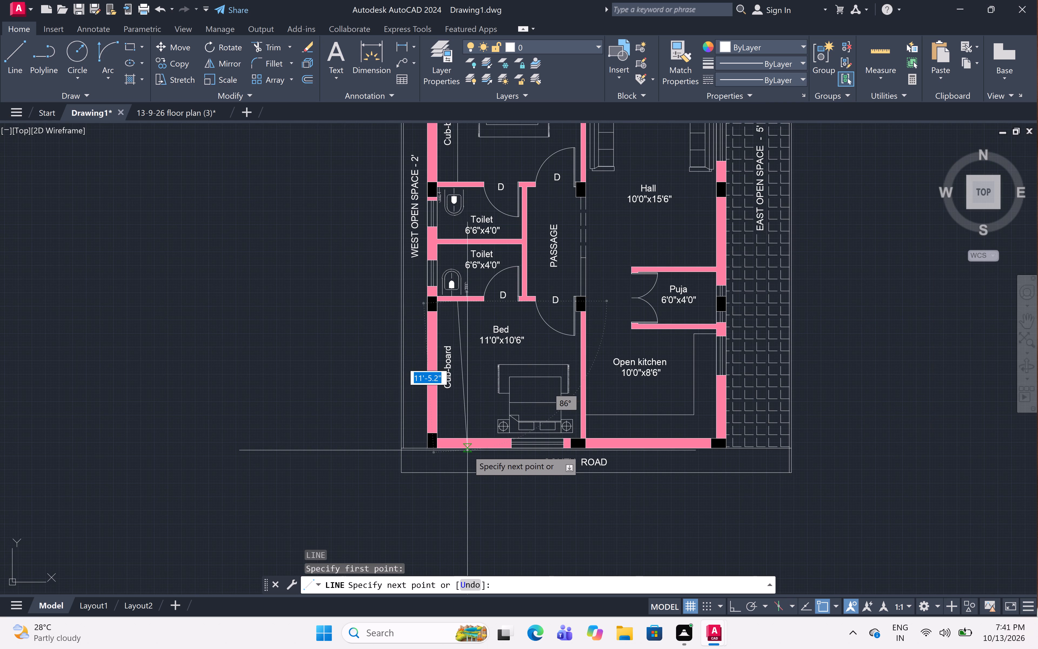
{"action": "scroll", "coordinate": [467, 433], "scroll_direction": "up", "scroll_amount": 2}
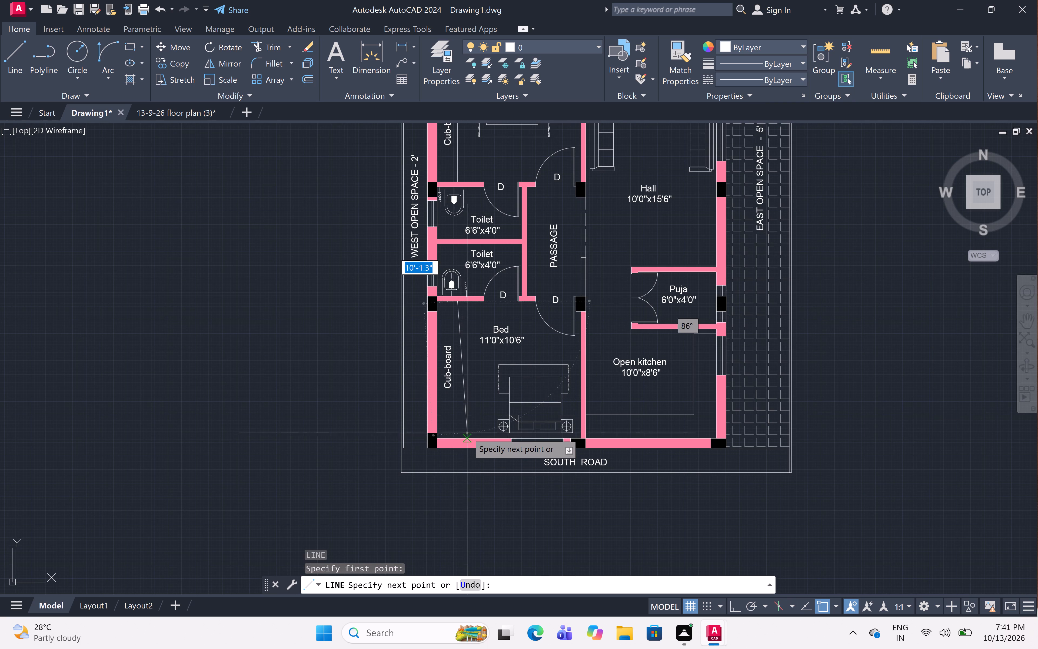
{"action": "scroll", "coordinate": [467, 433], "scroll_direction": "up", "scroll_amount": 1}
{"action": "scroll", "coordinate": [417, 409], "scroll_direction": "down", "scroll_amount": 2}
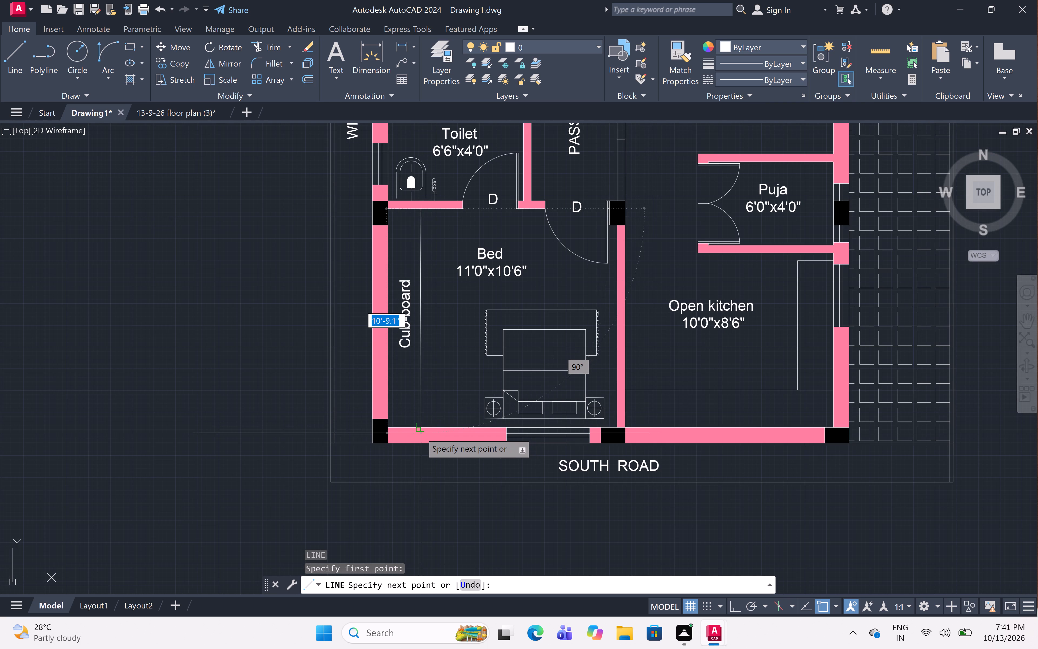
{"action": "key", "text": "F8"}
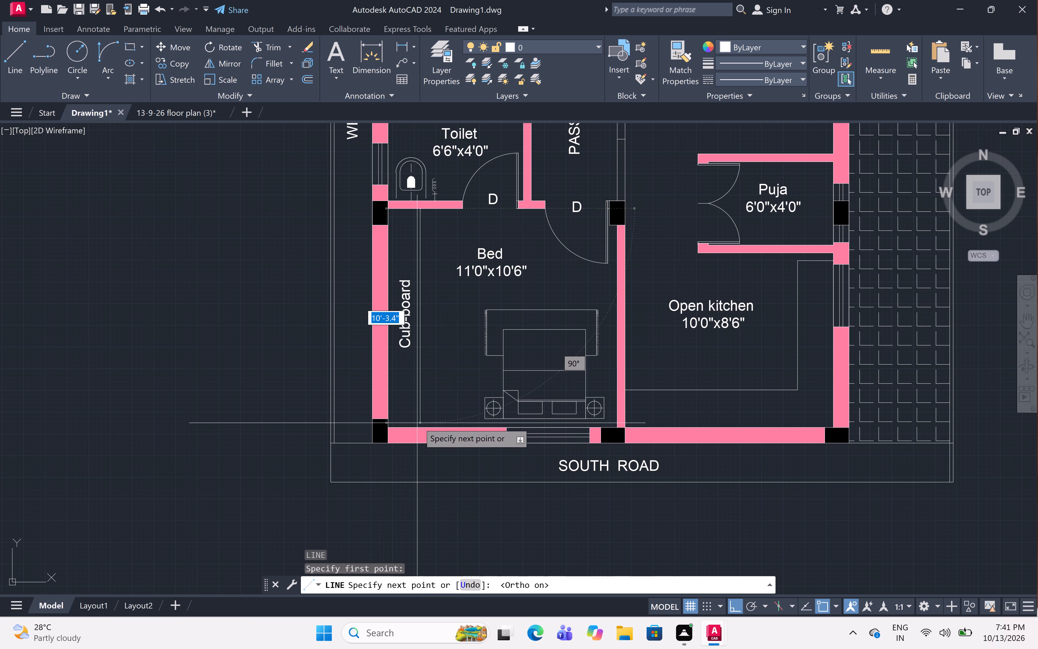
{"action": "left_click", "coordinate": [424, 429]}
{"action": "key", "text": "Escape"}
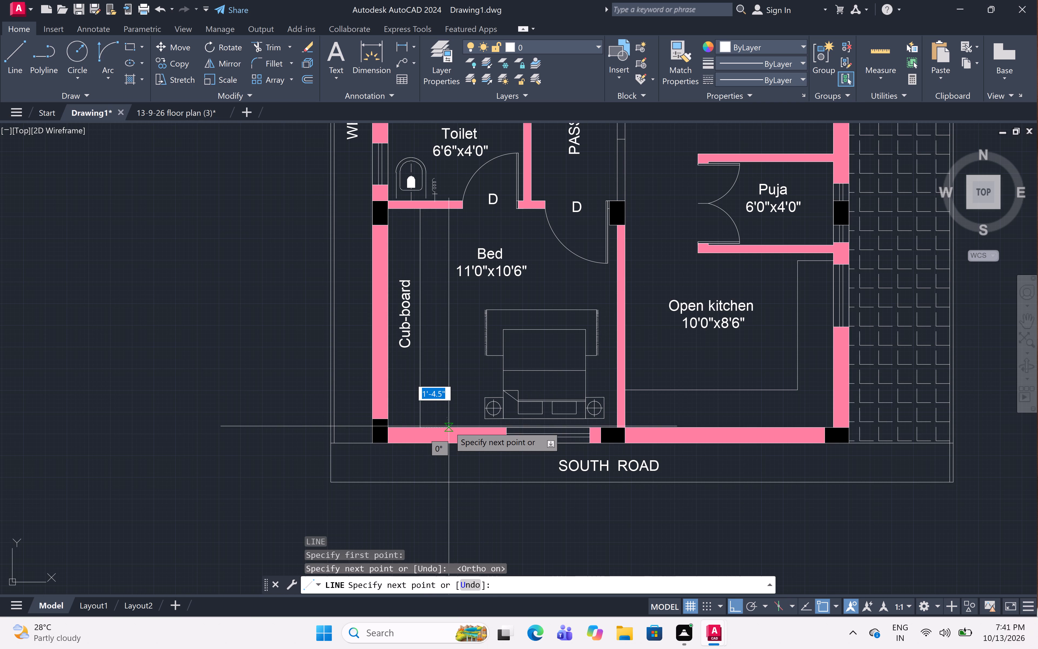
Examine the new cupboard line and label in the 11'0"x10'6" bedroom against the bed, doors and walls.
{"action": "scroll", "coordinate": [449, 424], "scroll_direction": "down", "scroll_amount": 2}
{"action": "middle_click_drag", "start_coordinate": [447, 423], "coordinate": [441, 447]}
{"action": "middle_click_drag", "start_coordinate": [452, 382], "coordinate": [443, 396]}
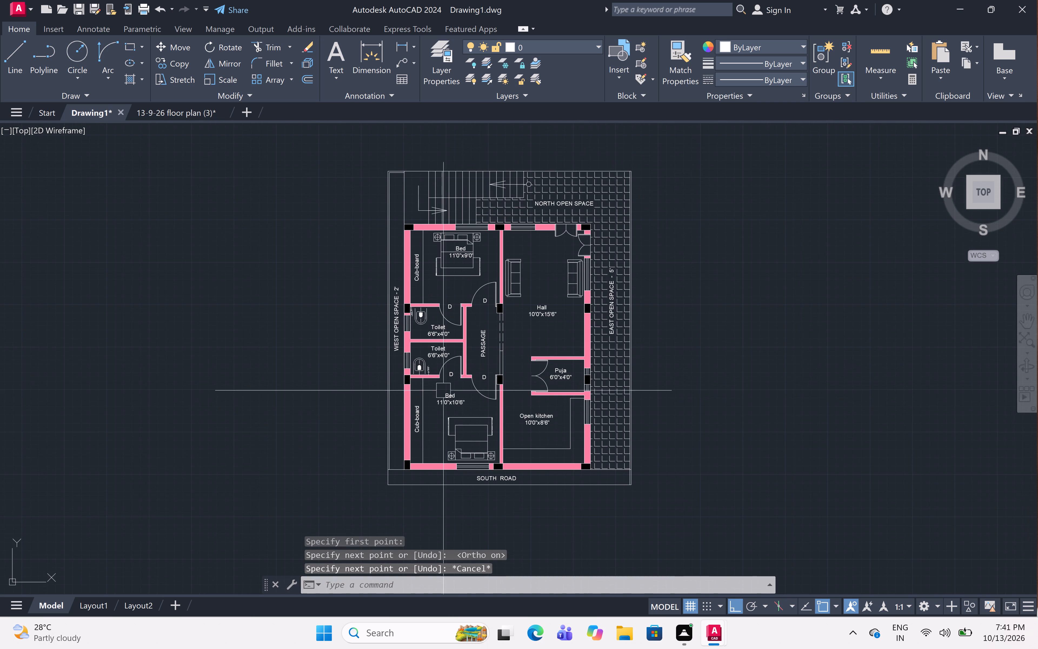
{"action": "scroll", "coordinate": [443, 390], "scroll_direction": "up", "scroll_amount": 1}
{"action": "middle_click_drag", "start_coordinate": [443, 390], "coordinate": [451, 363]}
{"action": "scroll", "coordinate": [426, 374], "scroll_direction": "up", "scroll_amount": 1}
{"action": "scroll", "coordinate": [428, 353], "scroll_direction": "down", "scroll_amount": 1}
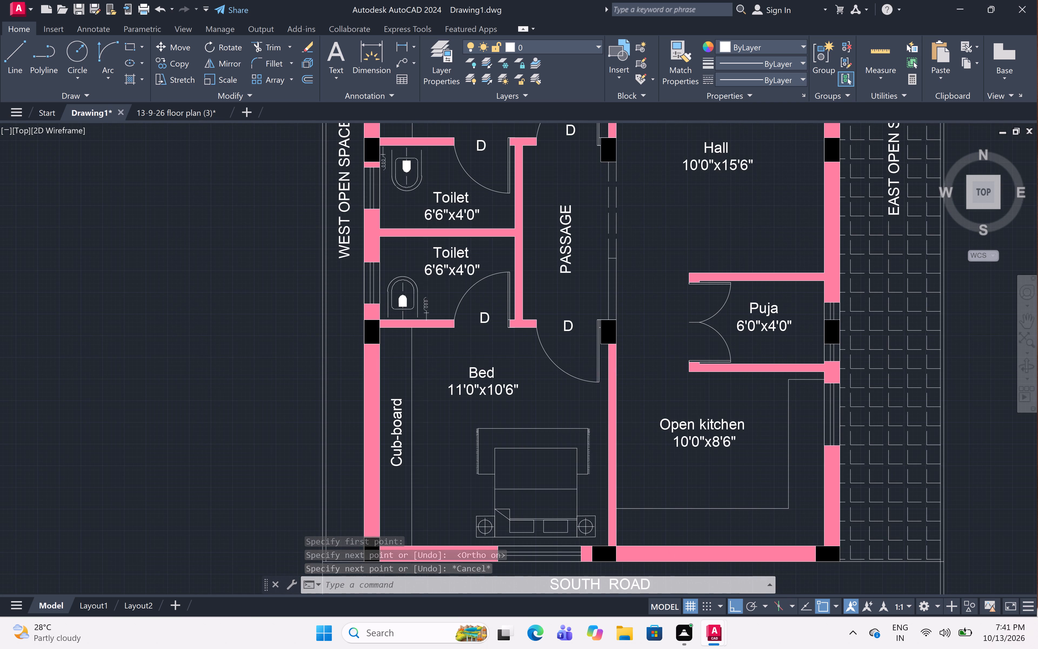
{"action": "scroll", "coordinate": [465, 266], "scroll_direction": "down", "scroll_amount": 1}
{"action": "middle_click_drag", "start_coordinate": [462, 280], "coordinate": [506, 220]}
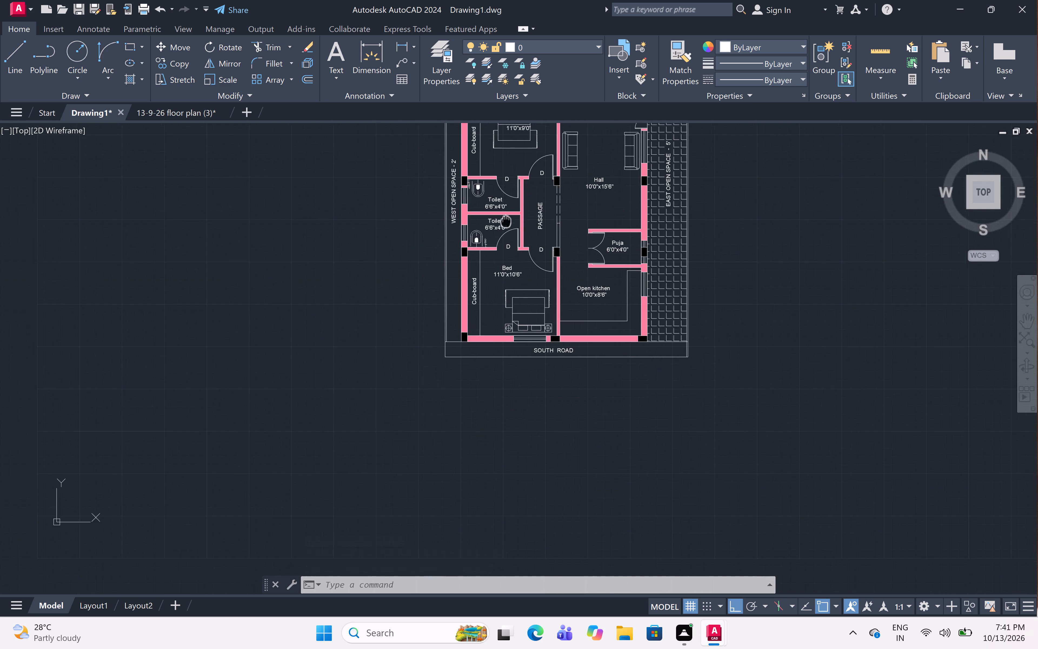
{"action": "scroll", "coordinate": [490, 247], "scroll_direction": "up", "scroll_amount": 2}
{"action": "scroll", "coordinate": [480, 403], "scroll_direction": "up", "scroll_amount": 1}
{"action": "middle_click_drag", "start_coordinate": [480, 400], "coordinate": [491, 386]}
{"action": "middle_click_drag", "start_coordinate": [490, 389], "coordinate": [488, 399]}
{"action": "scroll", "coordinate": [488, 398], "scroll_direction": "down", "scroll_amount": 1}
{"action": "middle_click_drag", "start_coordinate": [486, 396], "coordinate": [481, 413]}
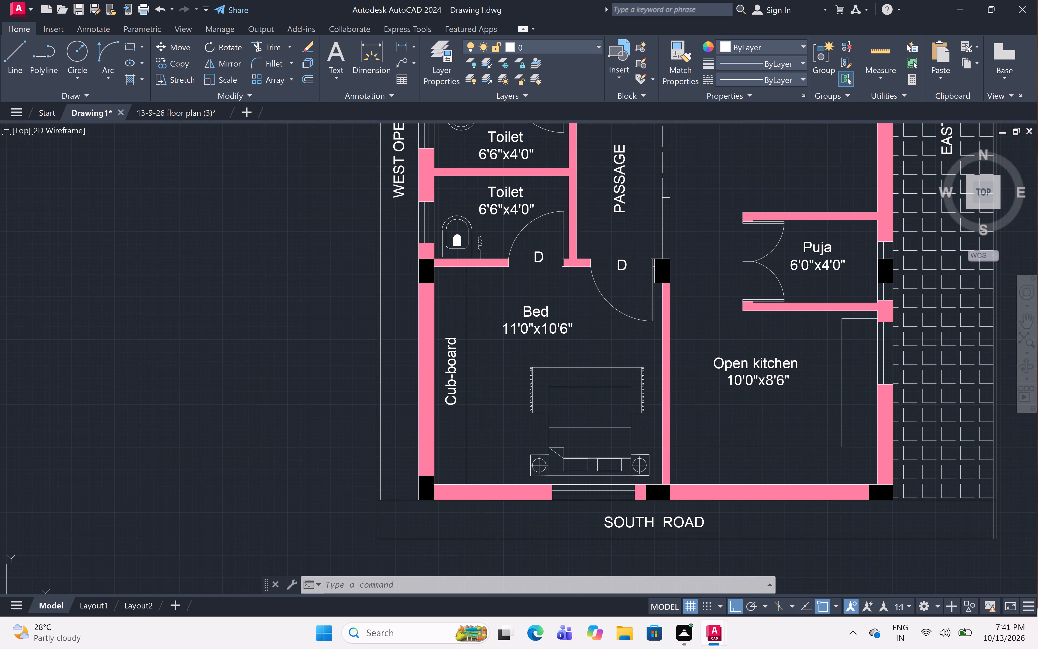
{"action": "scroll", "coordinate": [481, 410], "scroll_direction": "up", "scroll_amount": 1}
{"action": "middle_click_drag", "start_coordinate": [480, 410], "coordinate": [479, 387]}
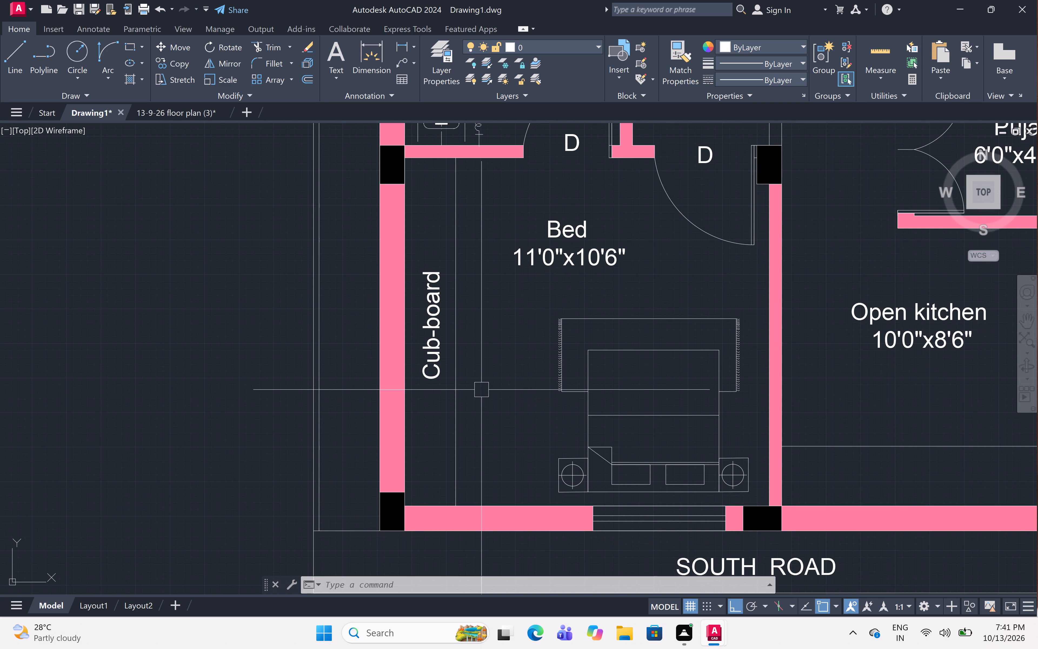
{"action": "scroll", "coordinate": [480, 393], "scroll_direction": "down", "scroll_amount": 1}
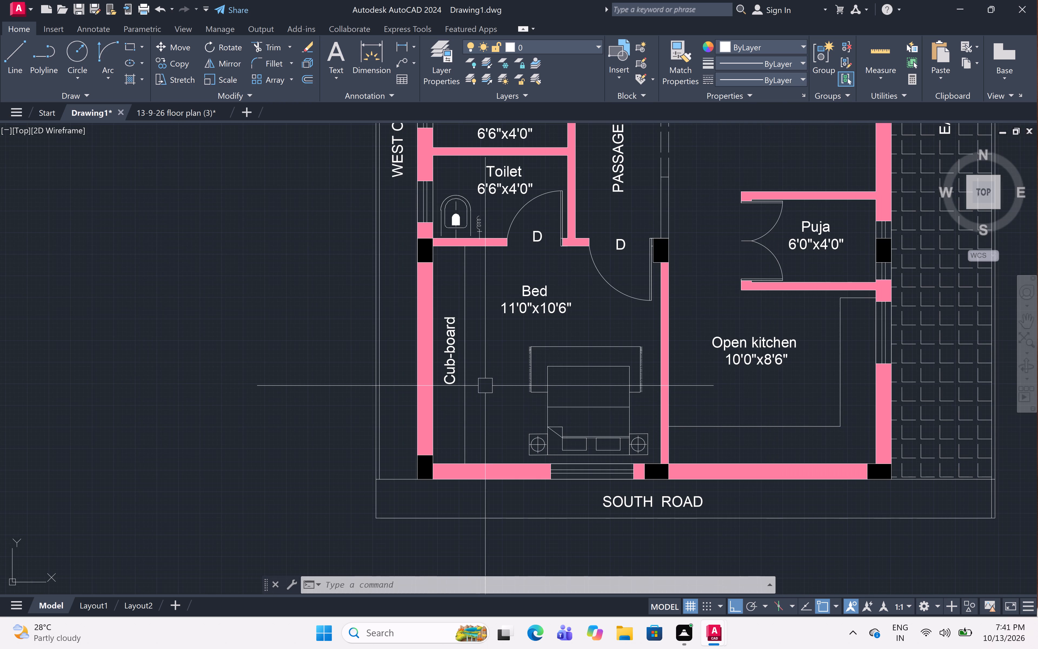
Review the whole plan, checking the staircase, the north open space paving and the room layout.
{"action": "scroll", "coordinate": [481, 367], "scroll_direction": "down", "scroll_amount": 2}
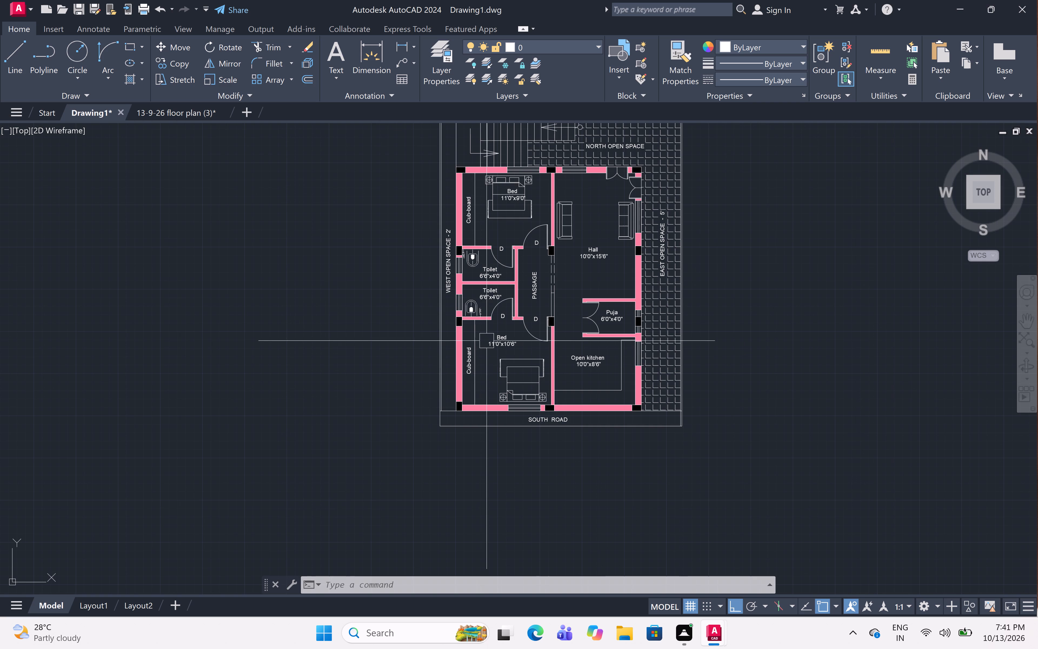
{"action": "middle_click_drag", "start_coordinate": [589, 289], "coordinate": [584, 346]}
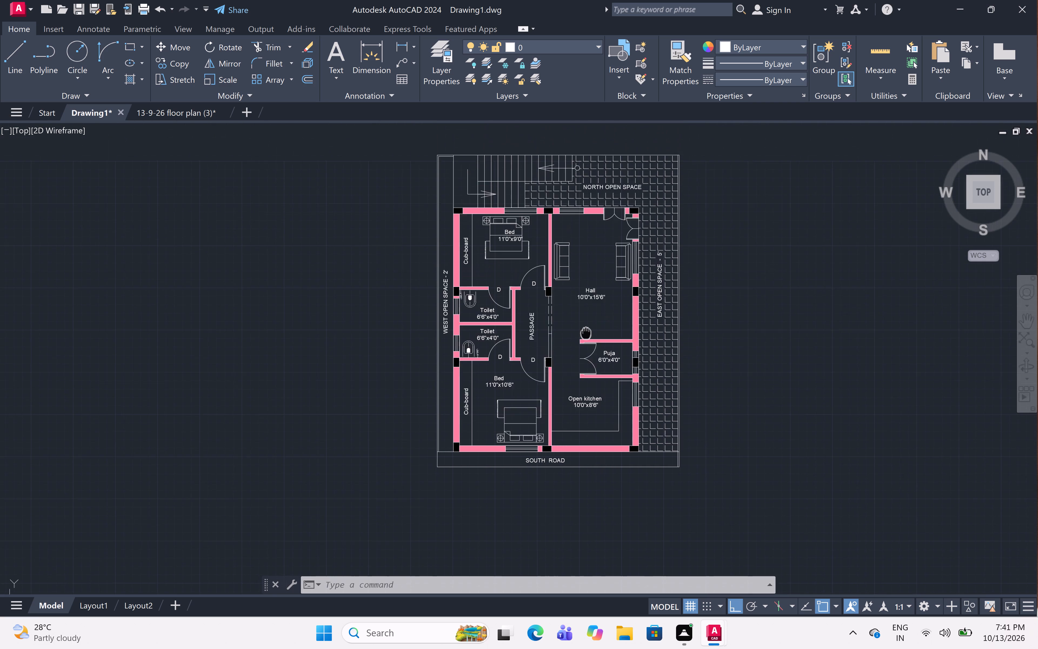
{"action": "middle_click_drag", "start_coordinate": [584, 346], "coordinate": [564, 365]}
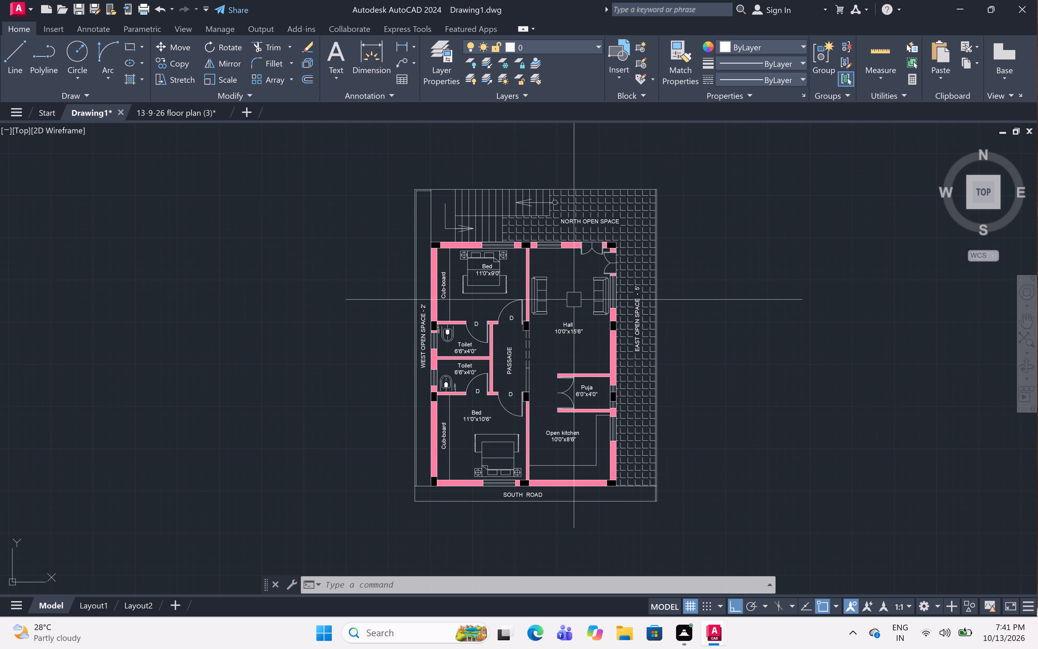
{"action": "key", "text": "Escape"}
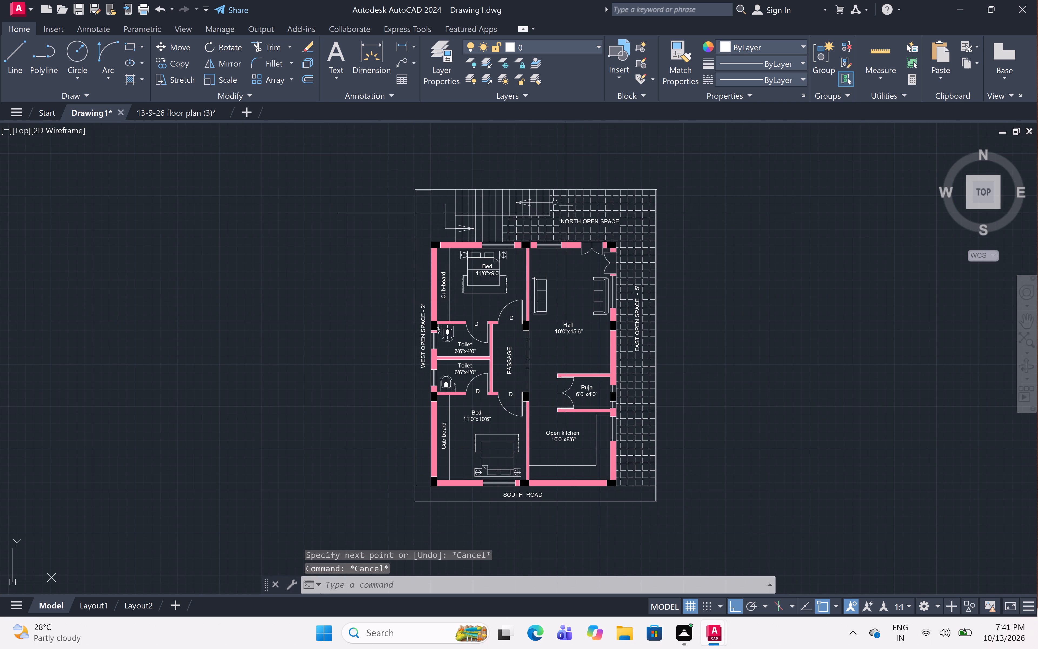
{"action": "scroll", "coordinate": [587, 194], "scroll_direction": "up", "scroll_amount": 3}
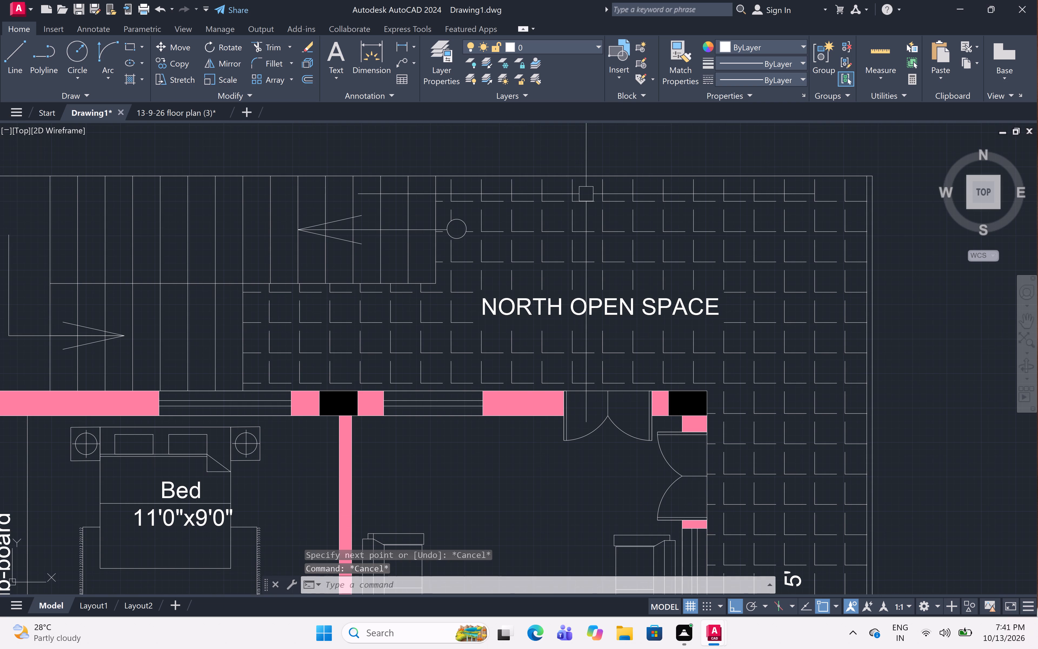
{"action": "scroll", "coordinate": [654, 232], "scroll_direction": "down", "scroll_amount": 2}
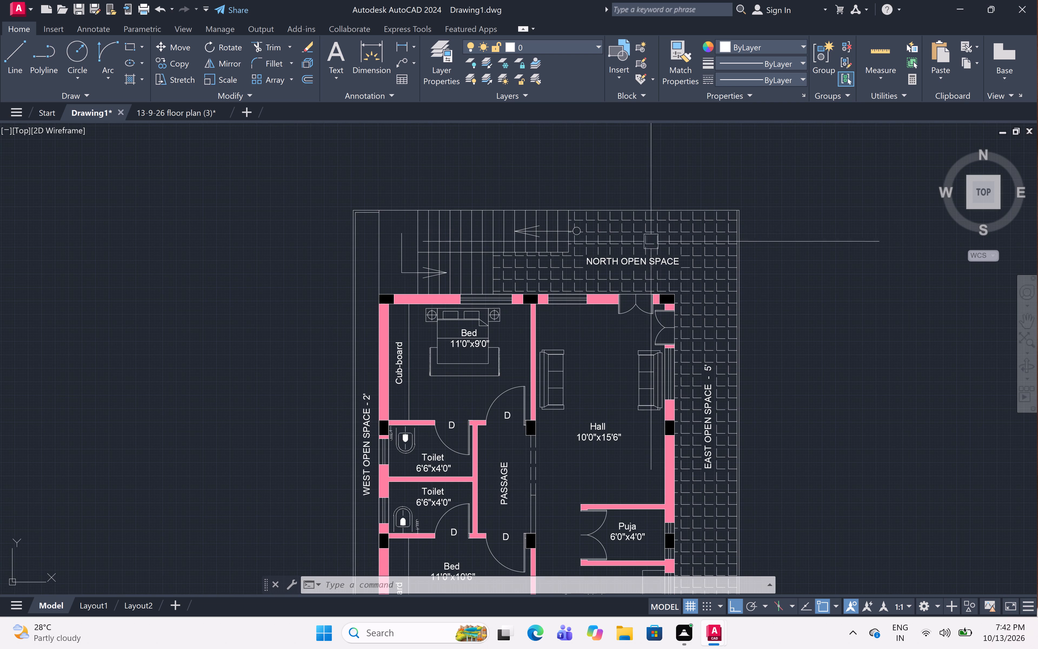
{"action": "scroll", "coordinate": [643, 236], "scroll_direction": "down", "scroll_amount": 3}
{"action": "scroll", "coordinate": [635, 260], "scroll_direction": "up", "scroll_amount": 3}
{"action": "middle_click_drag", "start_coordinate": [633, 259], "coordinate": [646, 318]}
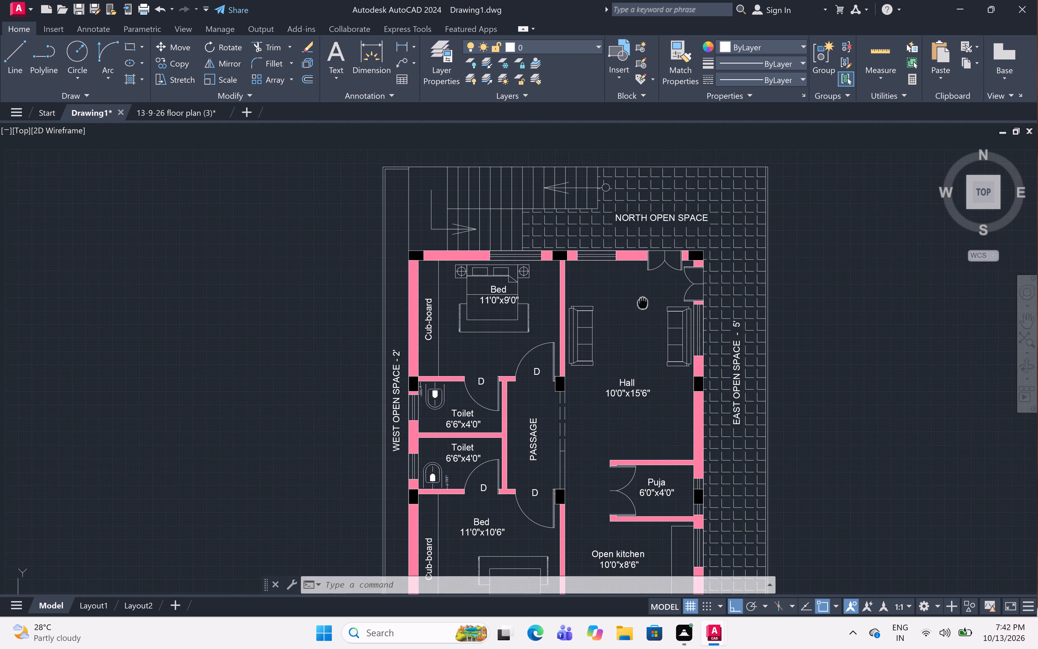
{"action": "scroll", "coordinate": [641, 230], "scroll_direction": "up", "scroll_amount": 1}
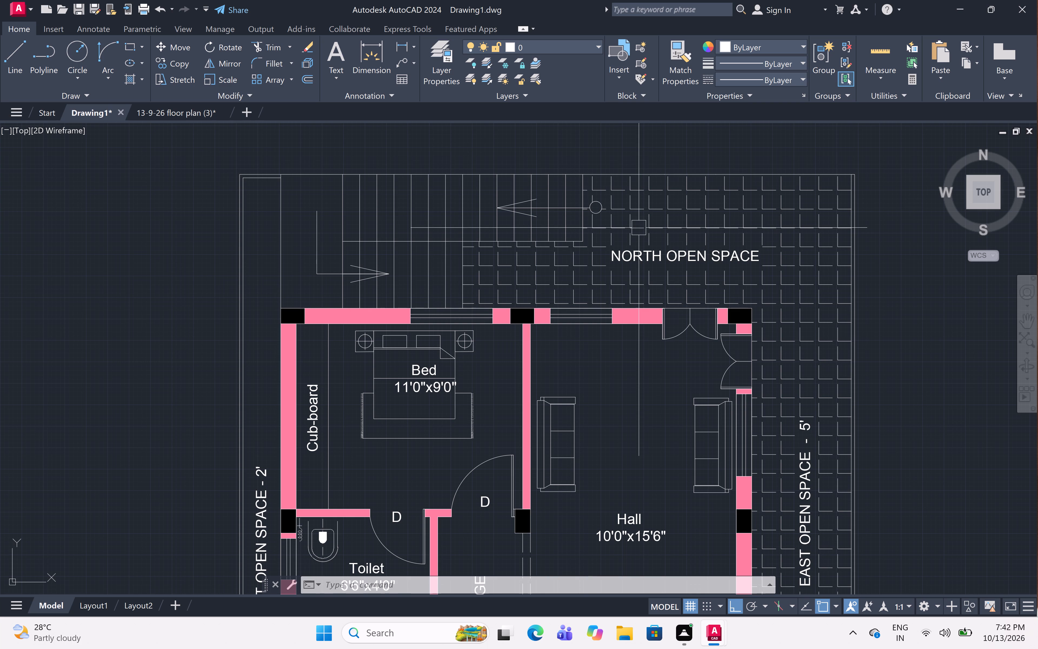
{"action": "scroll", "coordinate": [657, 224], "scroll_direction": "down", "scroll_amount": 1}
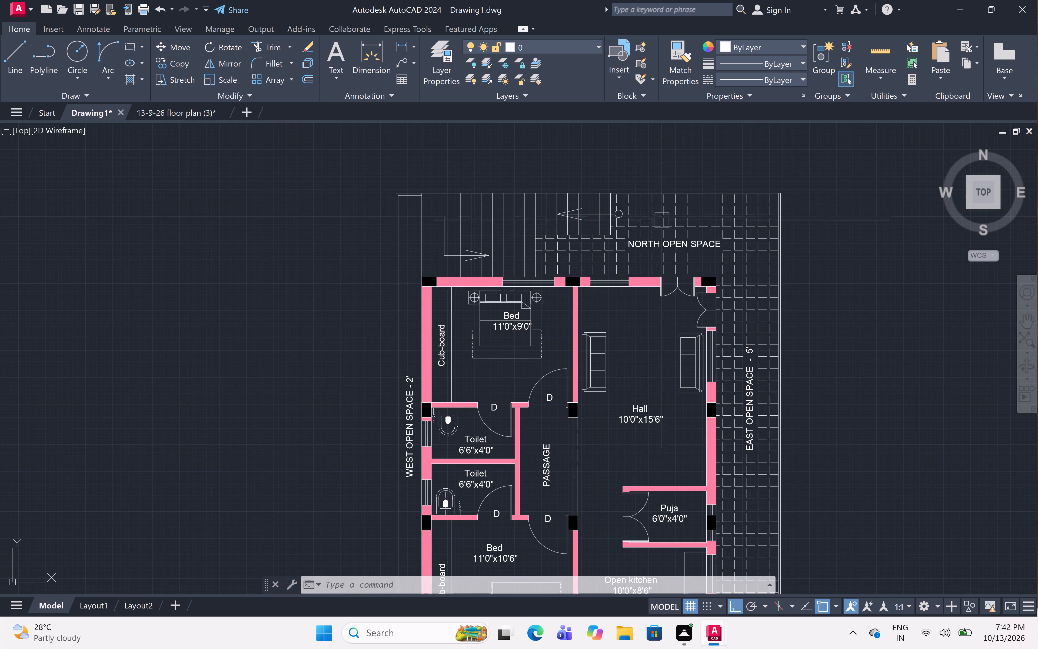
{"action": "scroll", "coordinate": [704, 196], "scroll_direction": "down", "scroll_amount": 1}
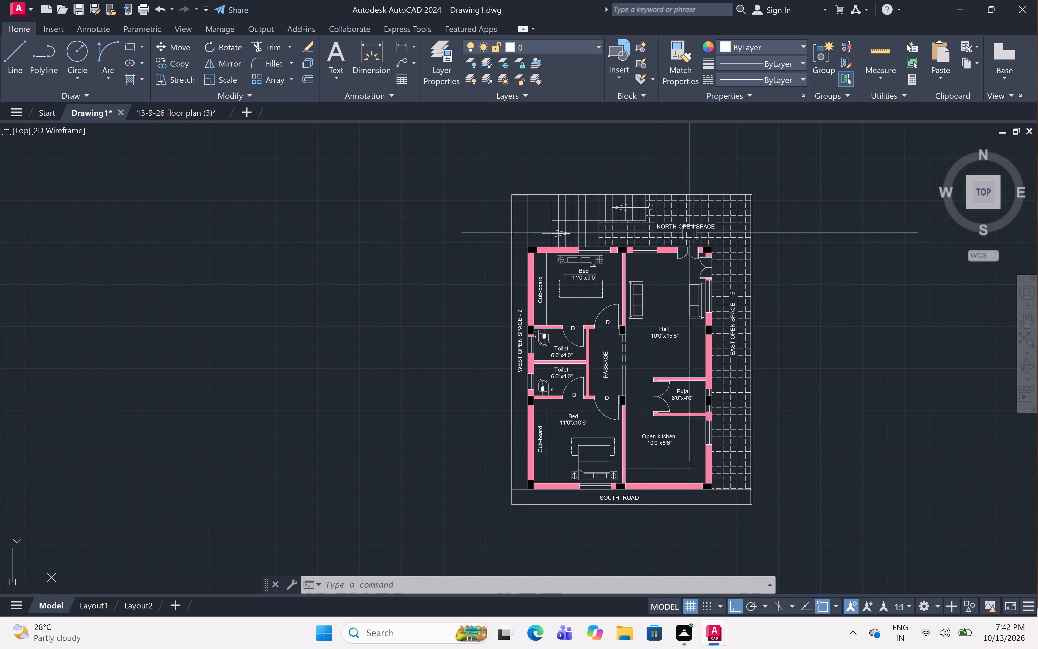
{"action": "scroll", "coordinate": [672, 210], "scroll_direction": "up", "scroll_amount": 3}
{"action": "scroll", "coordinate": [671, 209], "scroll_direction": "down", "scroll_amount": 2}
{"action": "middle_click_drag", "start_coordinate": [671, 210], "coordinate": [694, 176]}
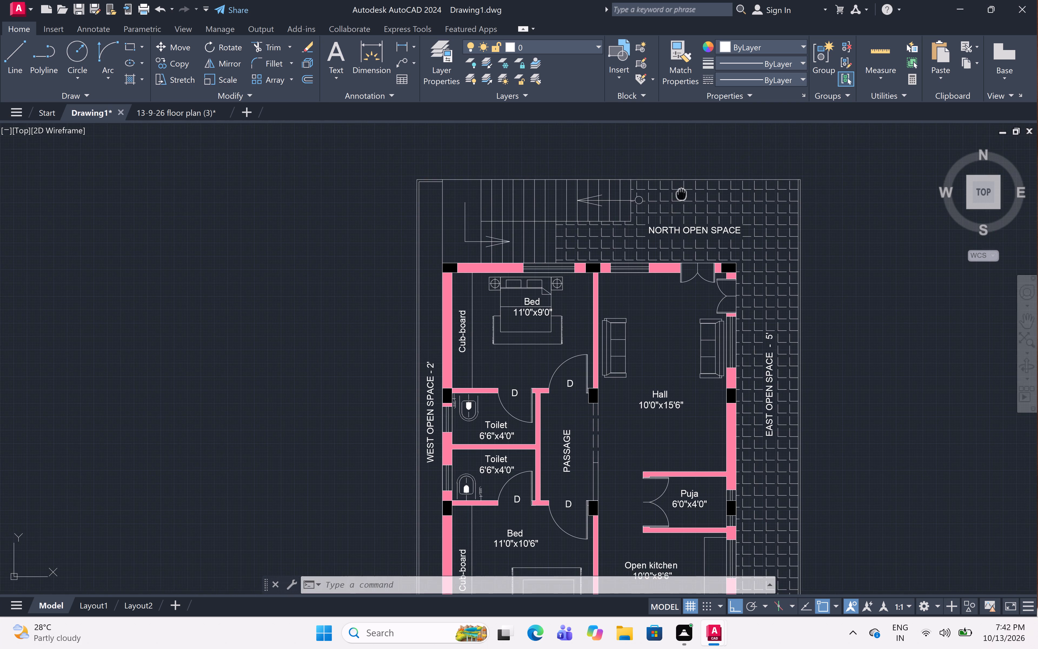
{"action": "middle_click_drag", "start_coordinate": [694, 176], "coordinate": [695, 176]}
{"action": "scroll", "coordinate": [695, 176], "scroll_direction": "down", "scroll_amount": 1}
{"action": "middle_click_drag", "start_coordinate": [695, 176], "coordinate": [689, 198]}
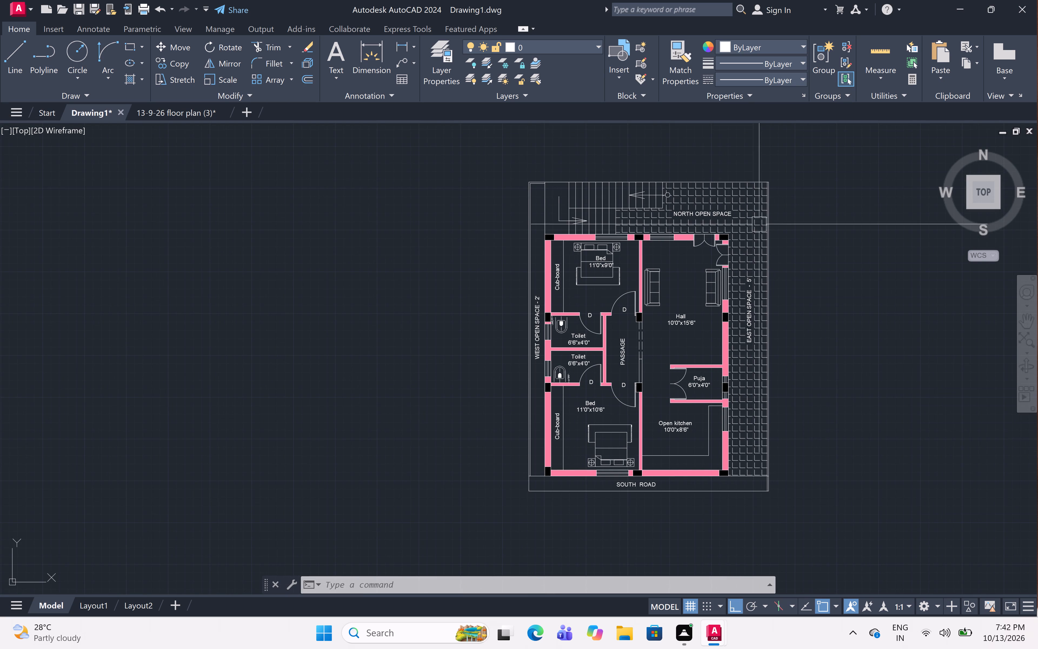
{"action": "scroll", "coordinate": [802, 234], "scroll_direction": "up", "scroll_amount": 1}
{"action": "middle_click_drag", "start_coordinate": [800, 234], "coordinate": [793, 217]}
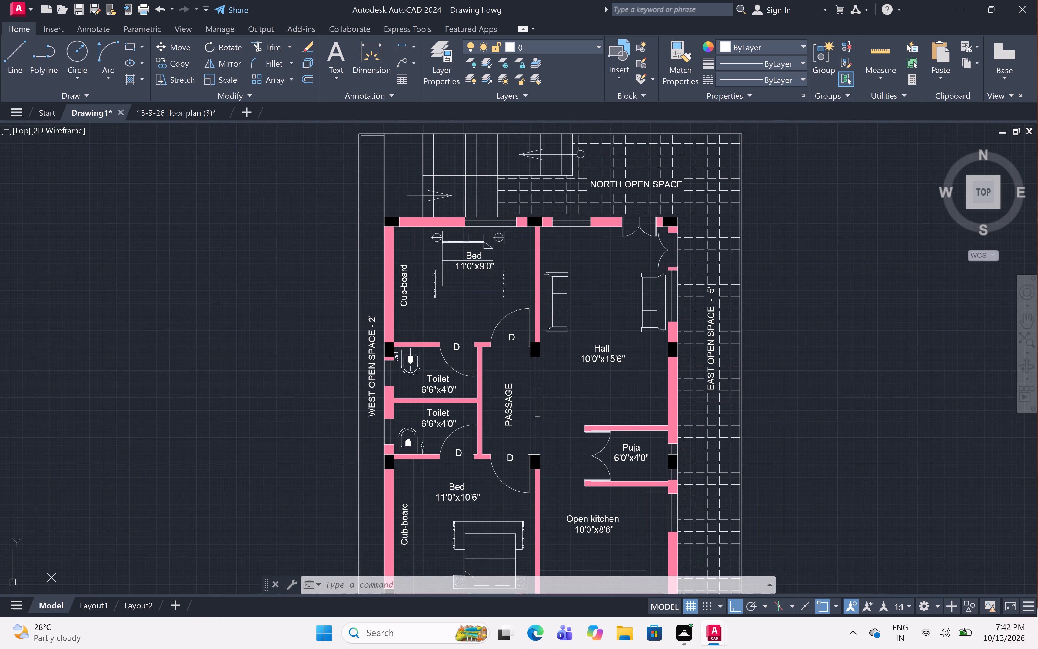
{"action": "scroll", "coordinate": [793, 216], "scroll_direction": "down", "scroll_amount": 1}
{"action": "middle_click_drag", "start_coordinate": [793, 216], "coordinate": [799, 236]}
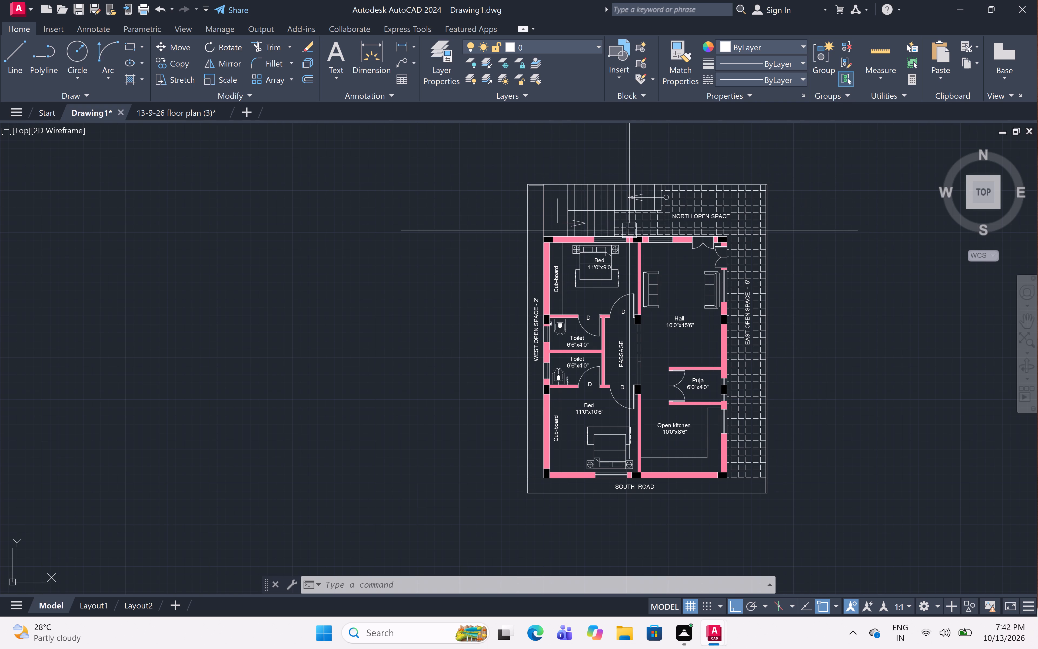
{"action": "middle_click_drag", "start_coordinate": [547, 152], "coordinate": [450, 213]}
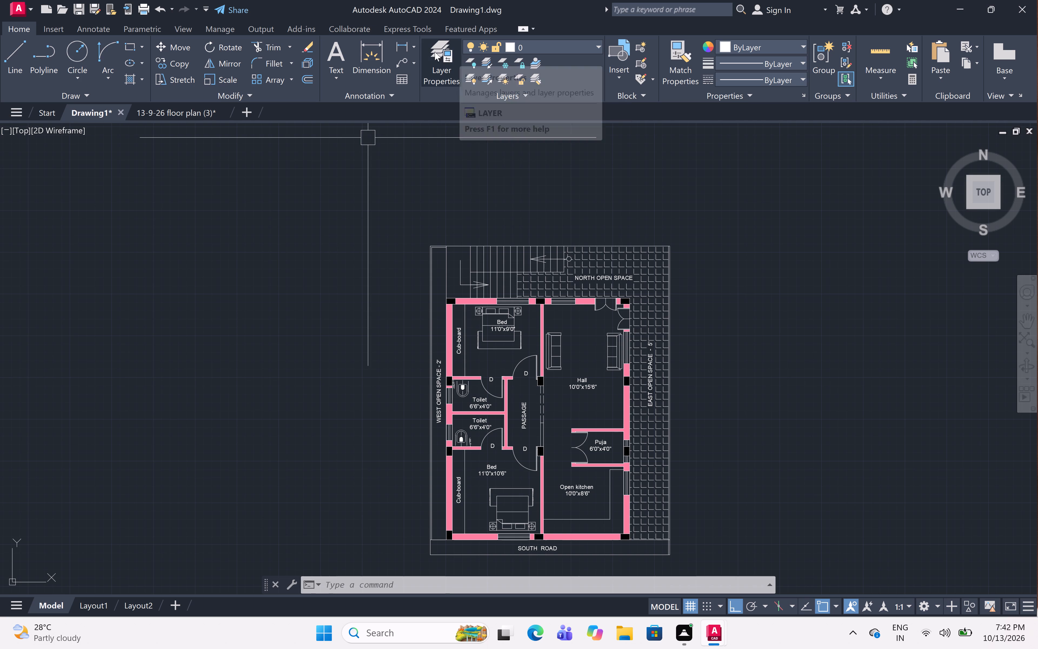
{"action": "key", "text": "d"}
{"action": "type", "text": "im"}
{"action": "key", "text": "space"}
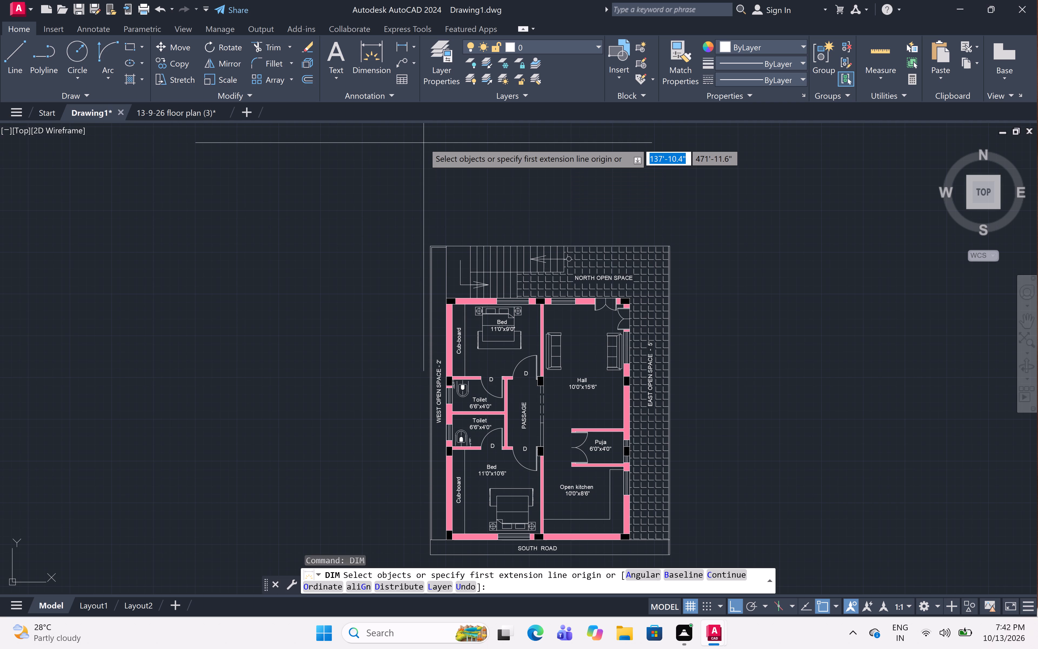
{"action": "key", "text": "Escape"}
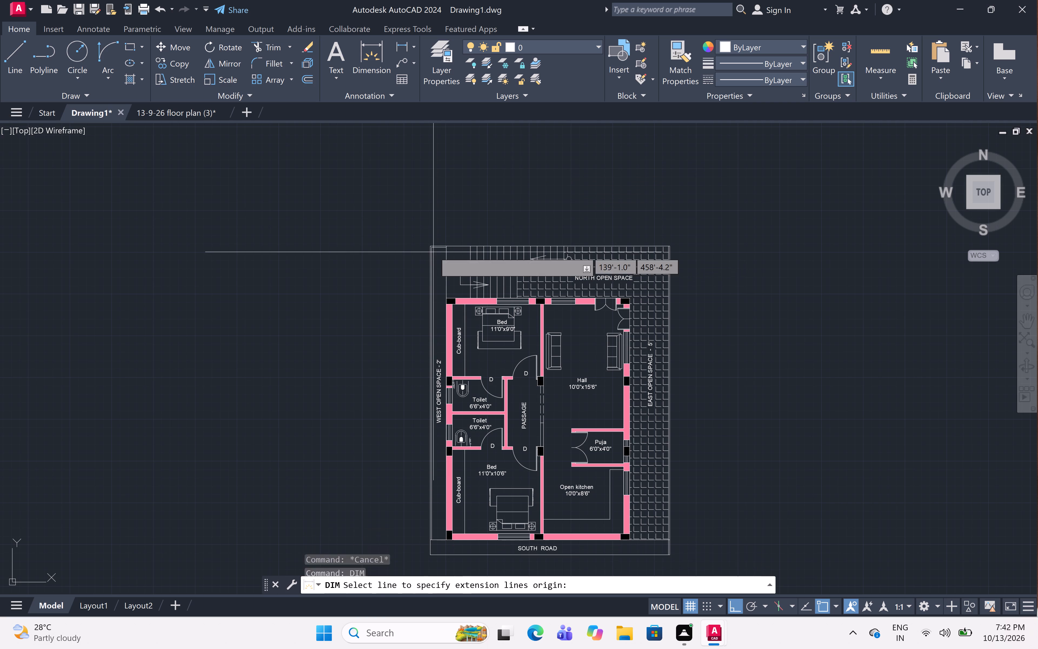
Modify the Standard dimension style's primary units to Engineering format with 0'-0.0" precision.
{"action": "key", "text": "d"}
{"action": "key", "text": "i"}
{"action": "key", "text": "m"}
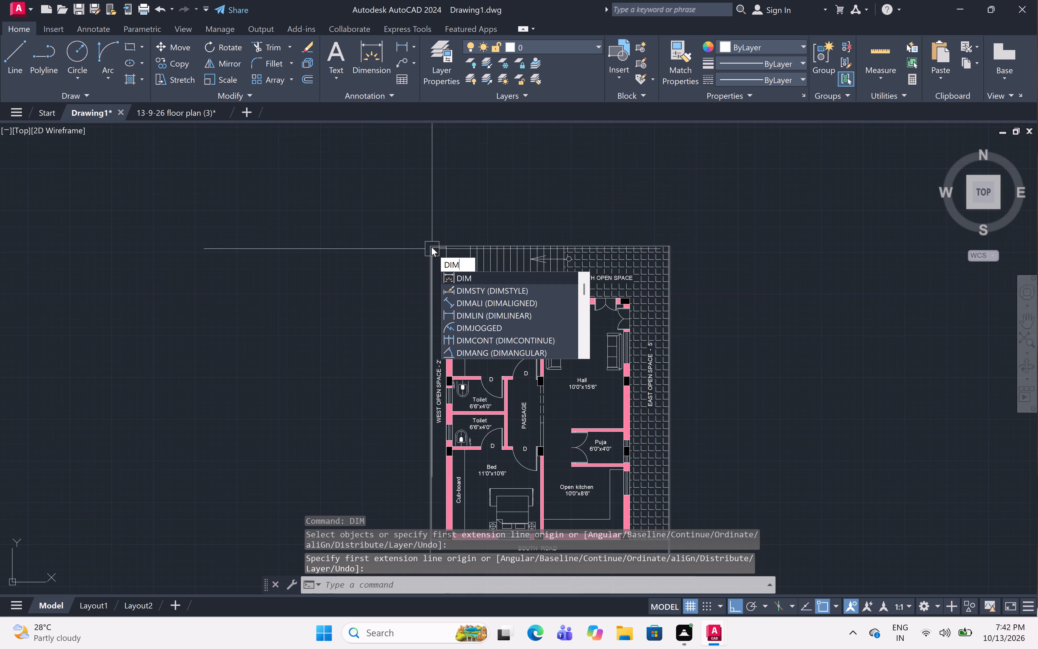
{"action": "key", "text": "s"}
{"action": "key", "text": "space"}
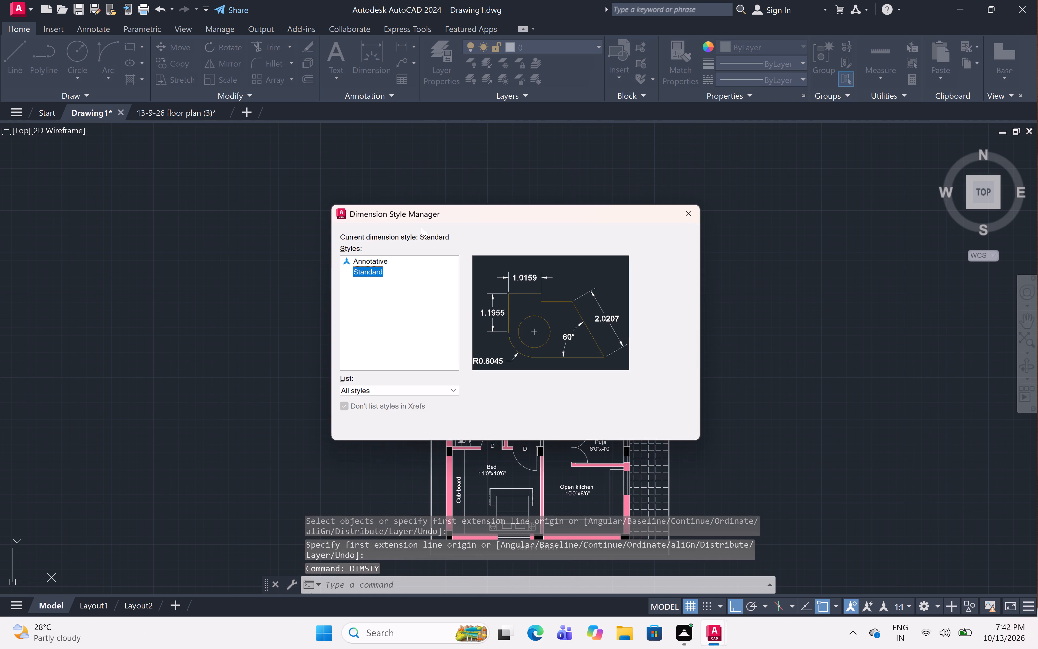
{"action": "left_click", "coordinate": [674, 300]}
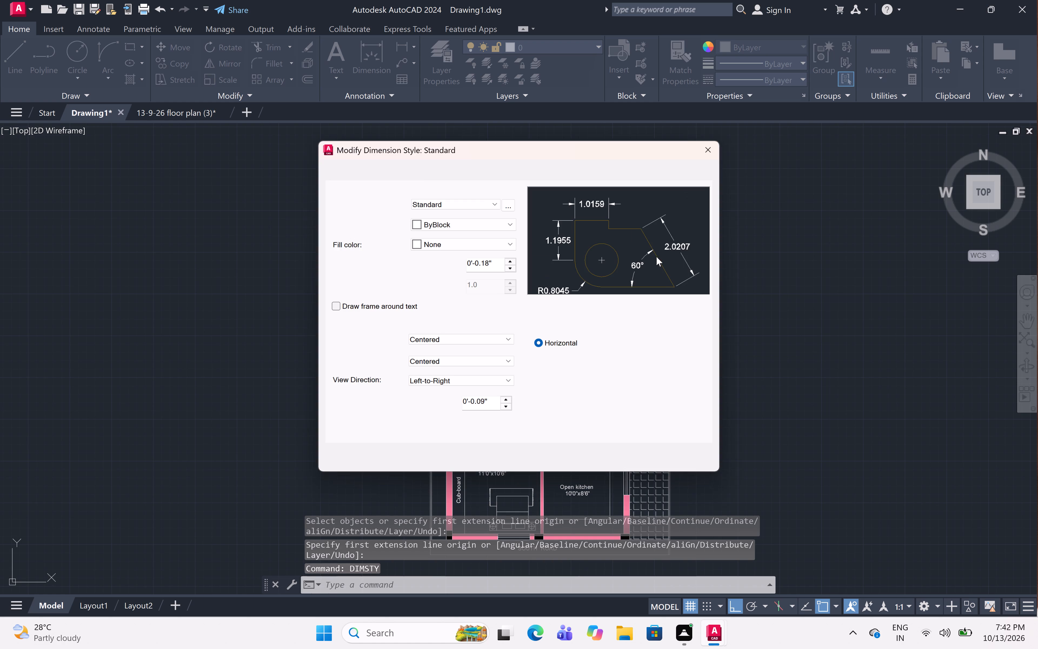
{"action": "left_click", "coordinate": [499, 170]}
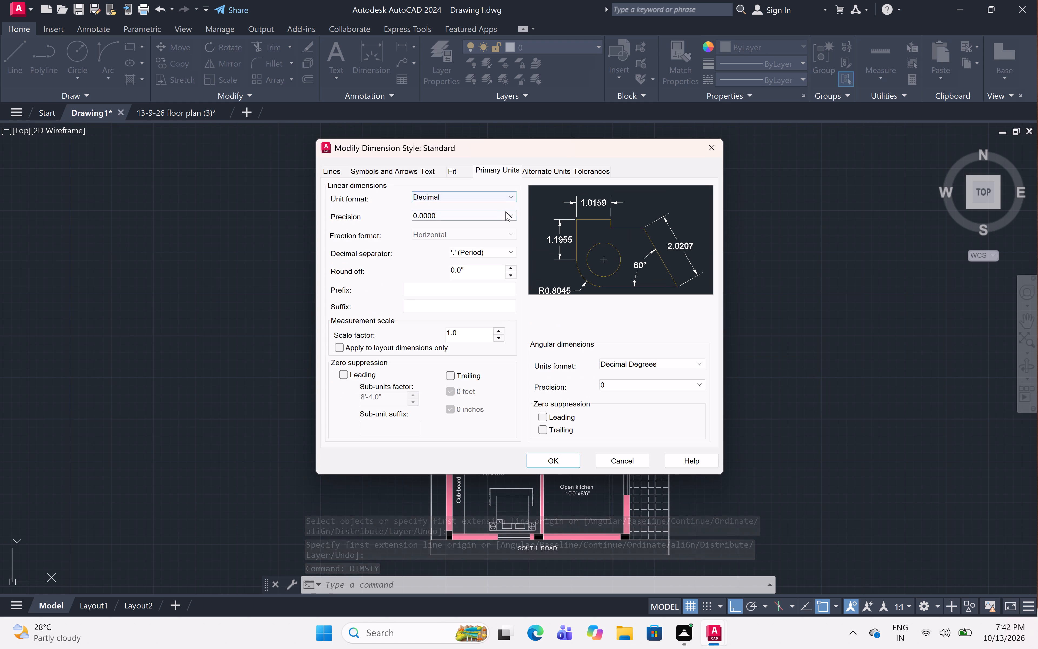
{"action": "left_click", "coordinate": [501, 193]}
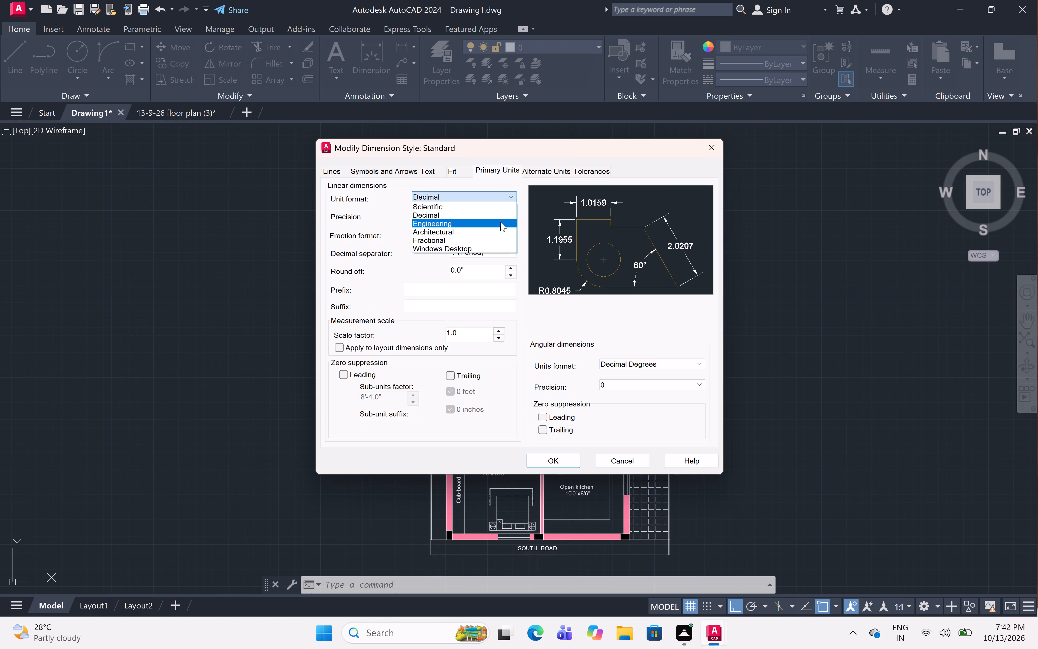
{"action": "left_click", "coordinate": [500, 222]}
{"action": "left_click", "coordinate": [501, 210]}
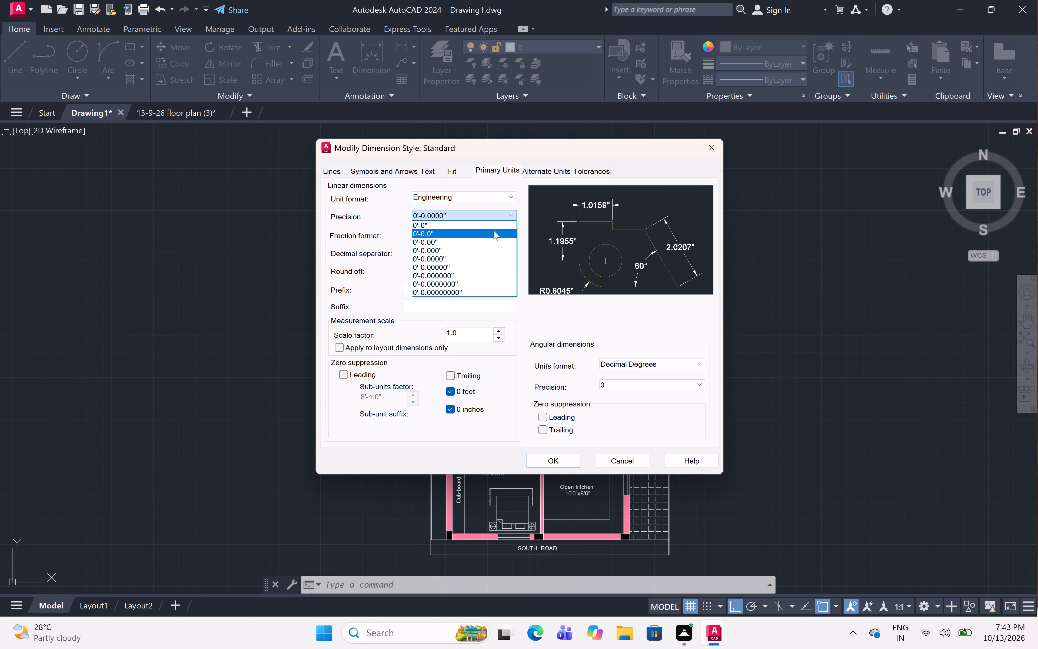
{"action": "left_click", "coordinate": [492, 233]}
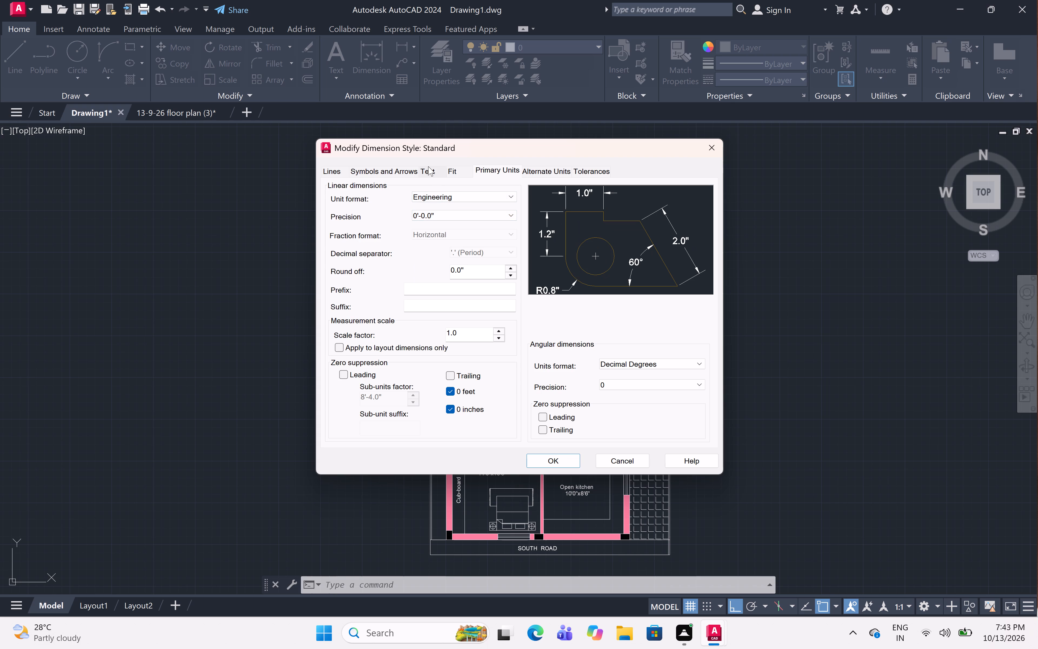
Set the Standard dimension style's text height to 6", make the style current and close the Dimension Style Manager.
{"action": "left_click", "coordinate": [428, 166]}
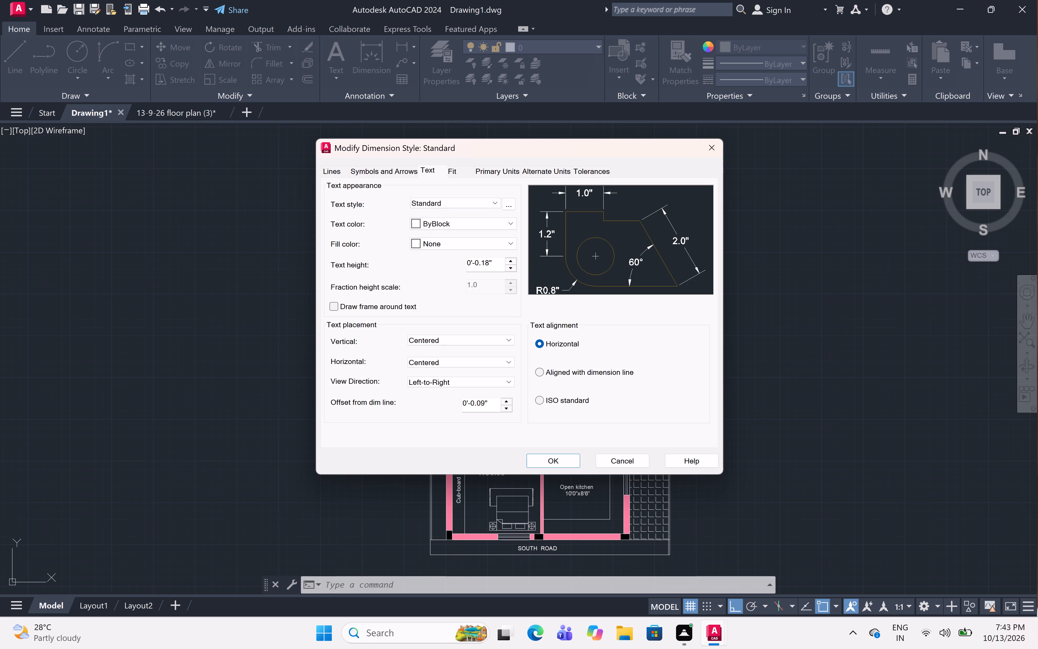
{"action": "left_click", "coordinate": [494, 262]}
{"action": "key", "text": "BackSpace"}
{"action": "key", "text": "BackSpace"}
{"action": "key", "text": "BackSpace"}
{"action": "key", "text": "BackSpace"}
{"action": "key", "text": "BackSpace"}
{"action": "key", "text": "BackSpace"}
{"action": "key", "text": "BackSpace"}
{"action": "key", "text": "BackSpace"}
{"action": "key", "text": "BackSpace"}
{"action": "key", "text": "BackSpace"}
{"action": "key", "text": "BackSpace"}
{"action": "key", "text": "BackSpace"}
{"action": "key", "text": "BackSpace"}
{"action": "key", "text": "BackSpace"}
{"action": "key", "text": "BackSpace"}
{"action": "key", "text": "BackSpace"}
{"action": "key", "text": "BackSpace"}
{"action": "key", "text": "BackSpace"}
{"action": "key", "text": "BackSpace"}
{"action": "key", "text": "6"}
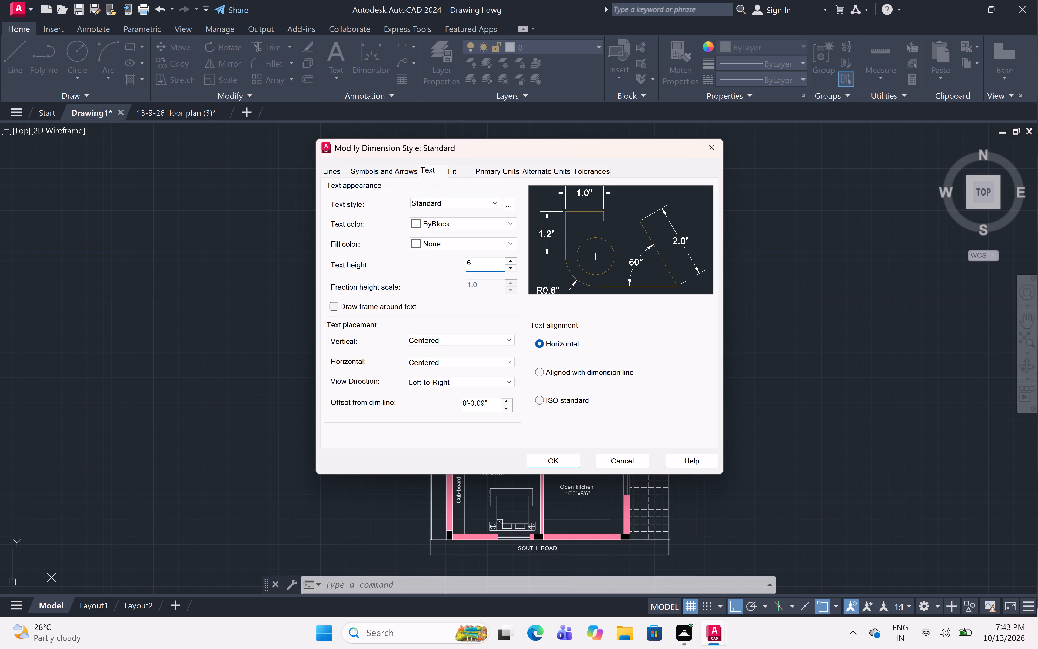
{"action": "key", "text": "shift+quotedbl"}
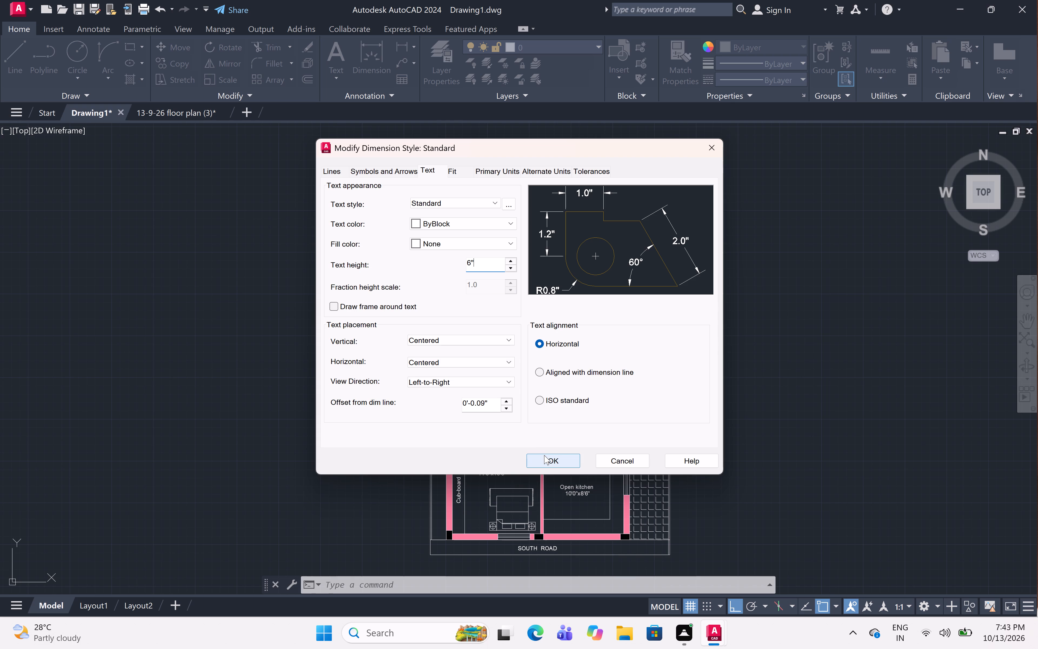
{"action": "left_click", "coordinate": [545, 462]}
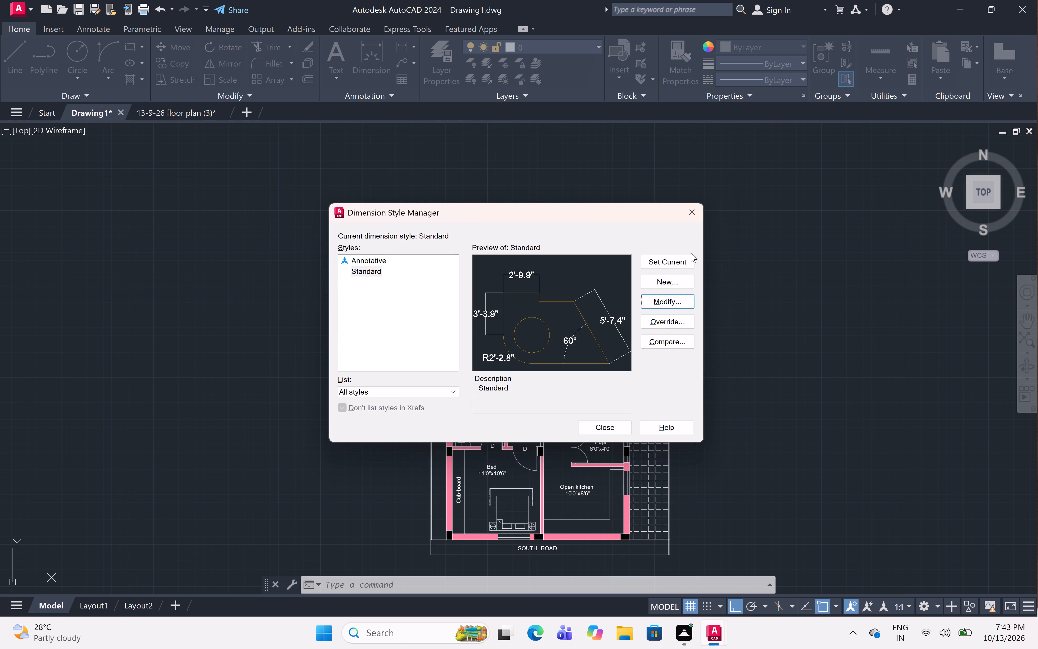
{"action": "left_click", "coordinate": [682, 263]}
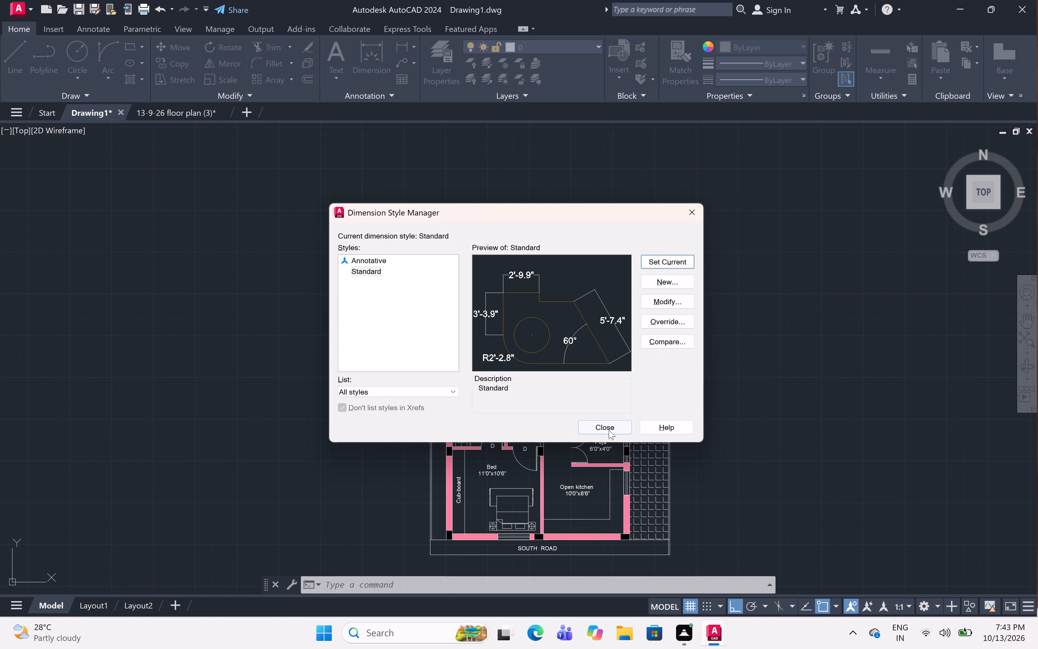
{"action": "left_click", "coordinate": [609, 430]}
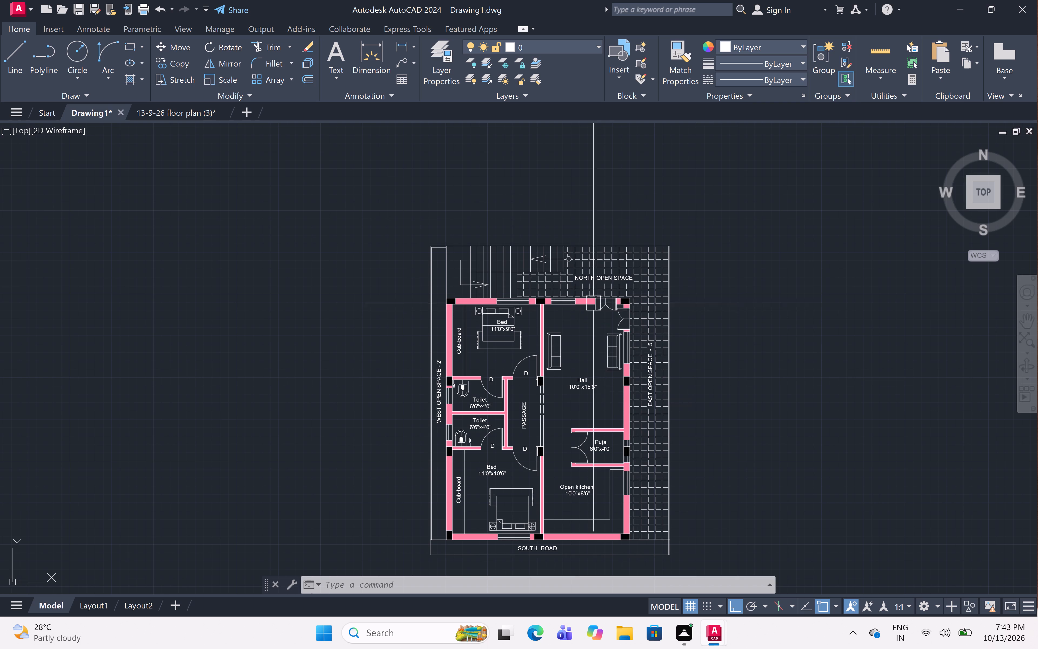
Add a horizontal linear dimension across the plot's full north boundary, corner to corner, placed above the staircase and north open space.
{"action": "scroll", "coordinate": [526, 254], "scroll_direction": "up", "scroll_amount": 1}
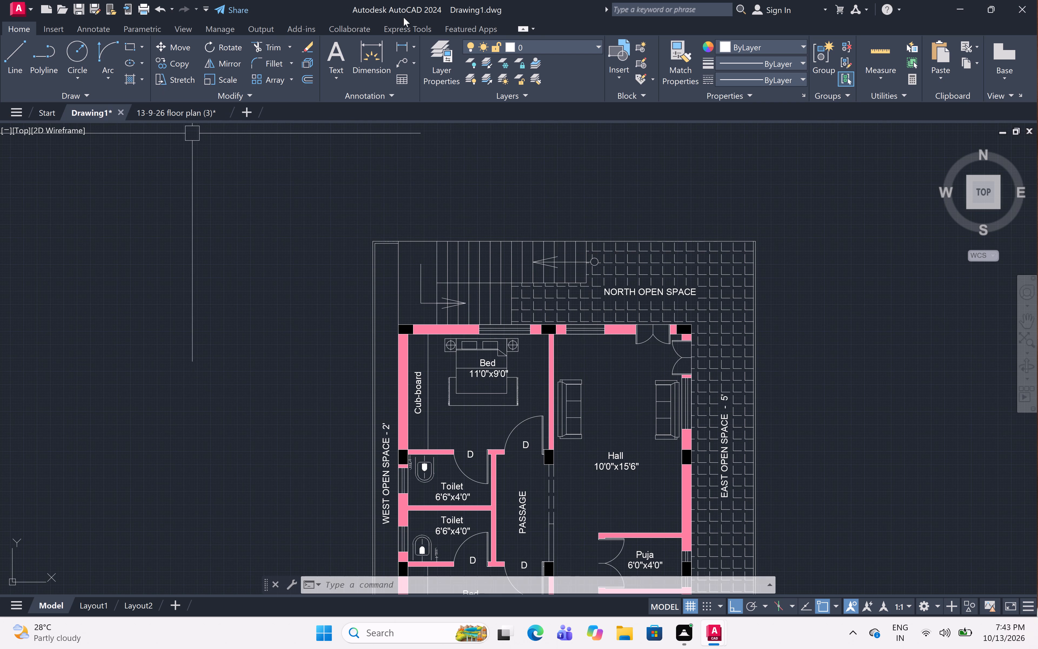
{"action": "left_click", "coordinate": [406, 46]}
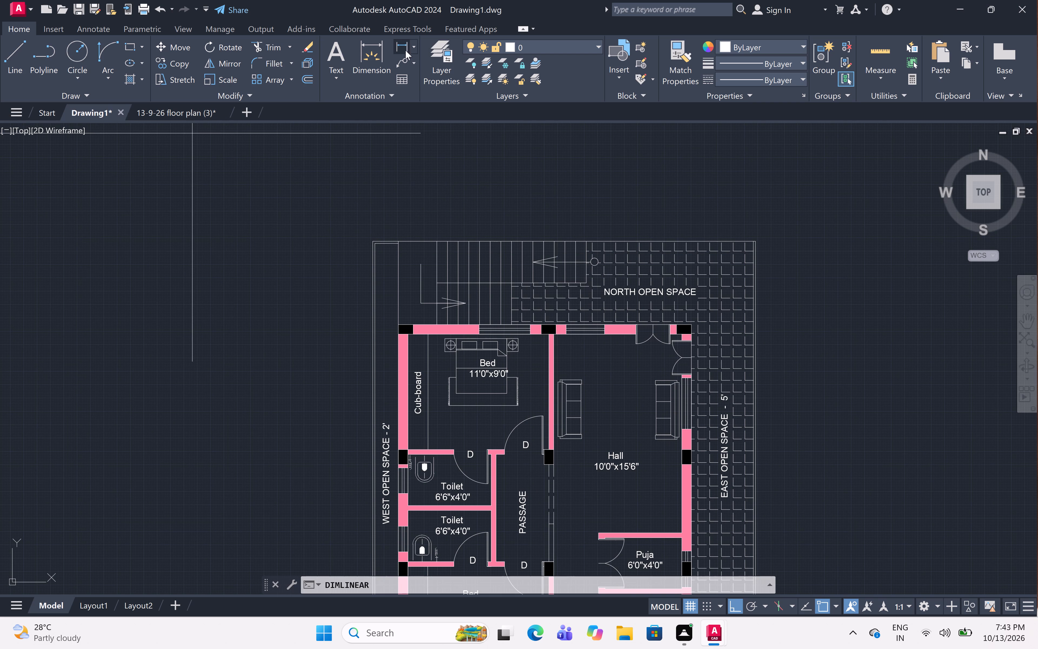
{"action": "scroll", "coordinate": [372, 220], "scroll_direction": "up", "scroll_amount": 1}
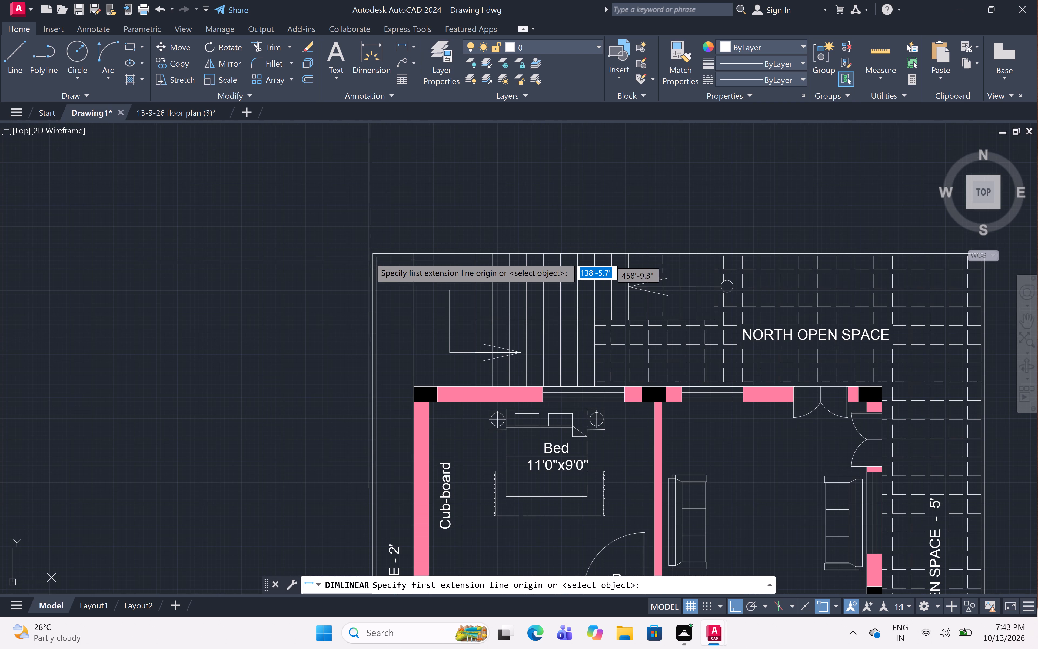
{"action": "left_click", "coordinate": [369, 255]}
{"action": "scroll", "coordinate": [407, 218], "scroll_direction": "down", "scroll_amount": 1}
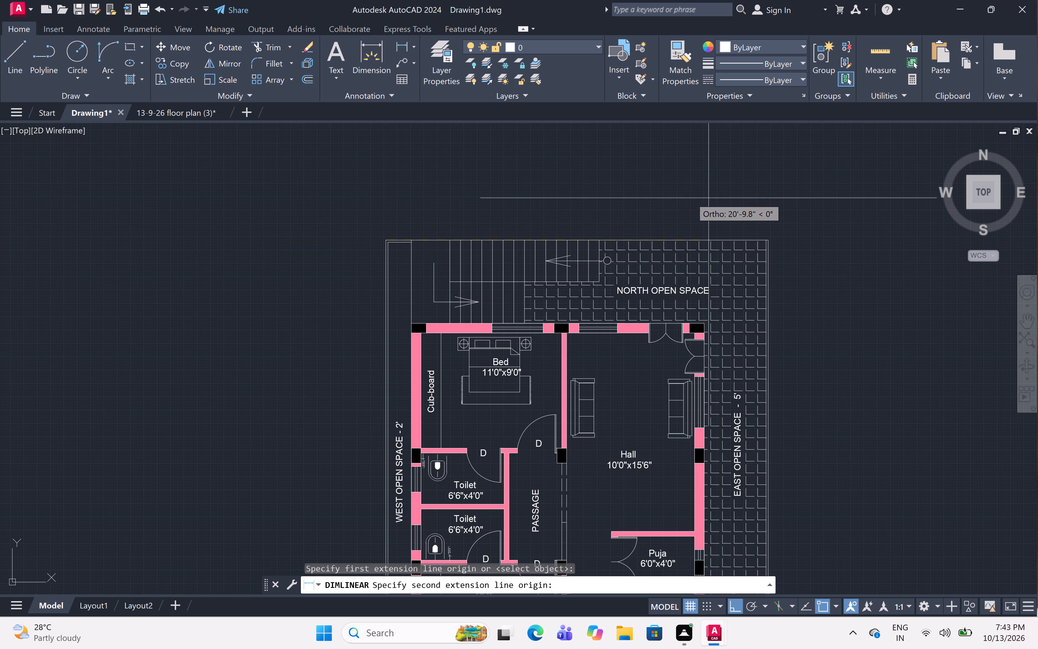
{"action": "scroll", "coordinate": [770, 238], "scroll_direction": "up", "scroll_amount": 3}
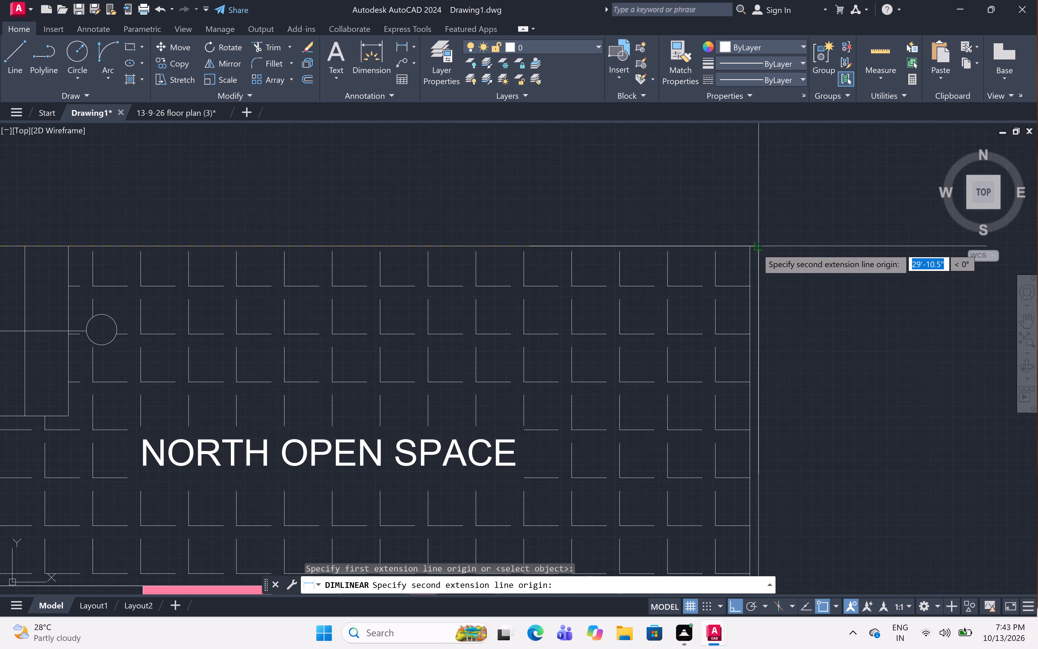
{"action": "left_click", "coordinate": [757, 248]}
{"action": "middle_click_drag", "start_coordinate": [745, 181], "coordinate": [970, 220]}
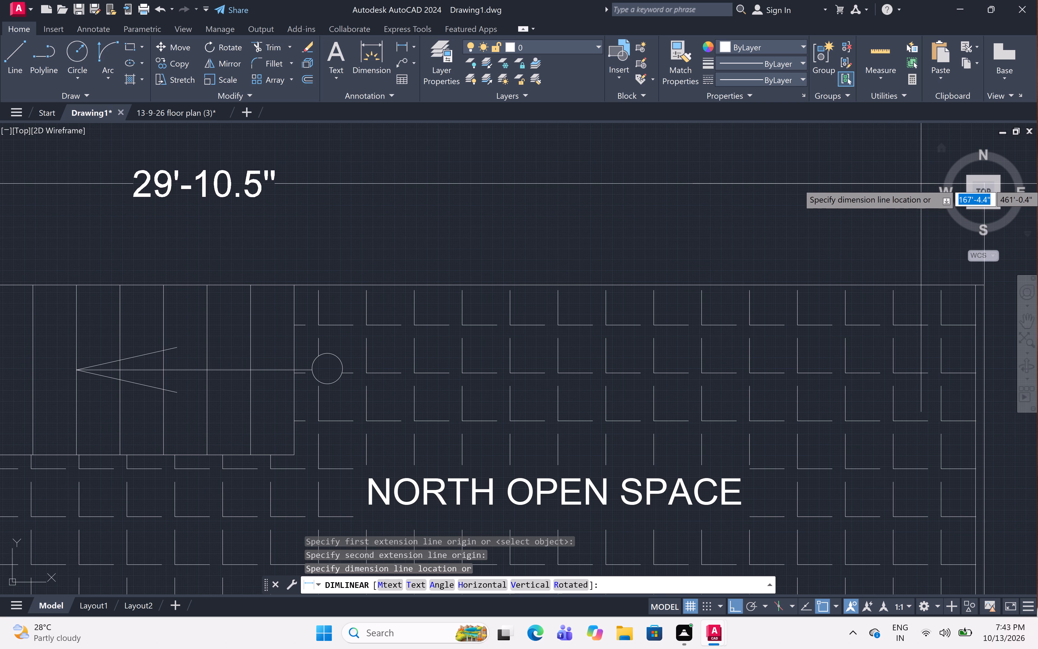
{"action": "scroll", "coordinate": [918, 162], "scroll_direction": "down", "scroll_amount": 1}
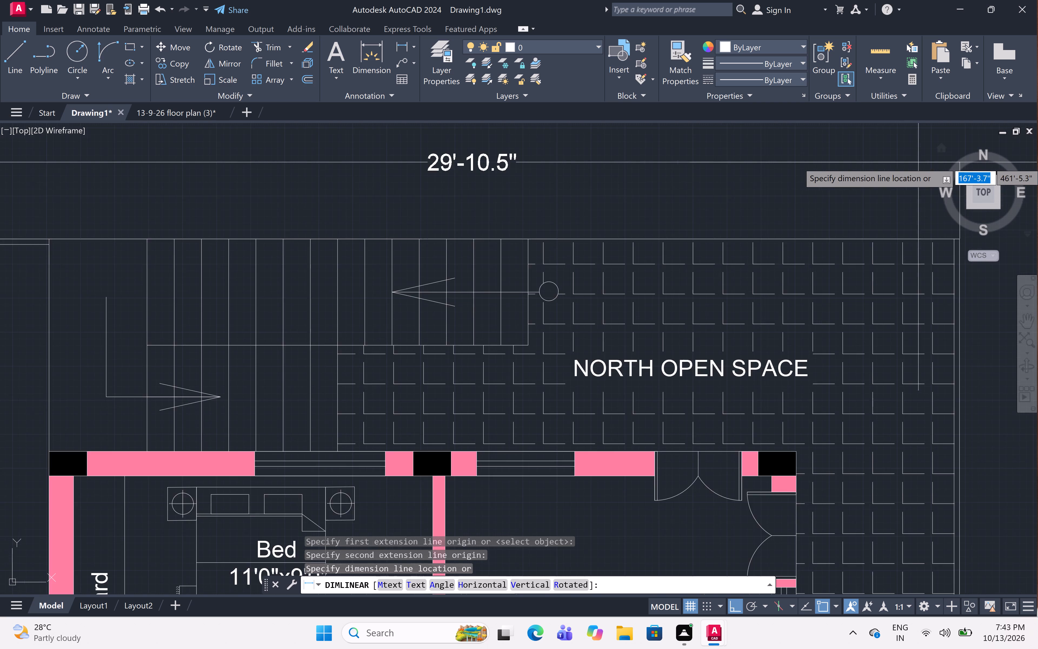
{"action": "scroll", "coordinate": [918, 162], "scroll_direction": "down", "scroll_amount": 1}
{"action": "left_click", "coordinate": [917, 157]}
Replace the text of the north boundary dimension with 40' and finish text editing.
{"action": "scroll", "coordinate": [687, 145], "scroll_direction": "up", "scroll_amount": 1}
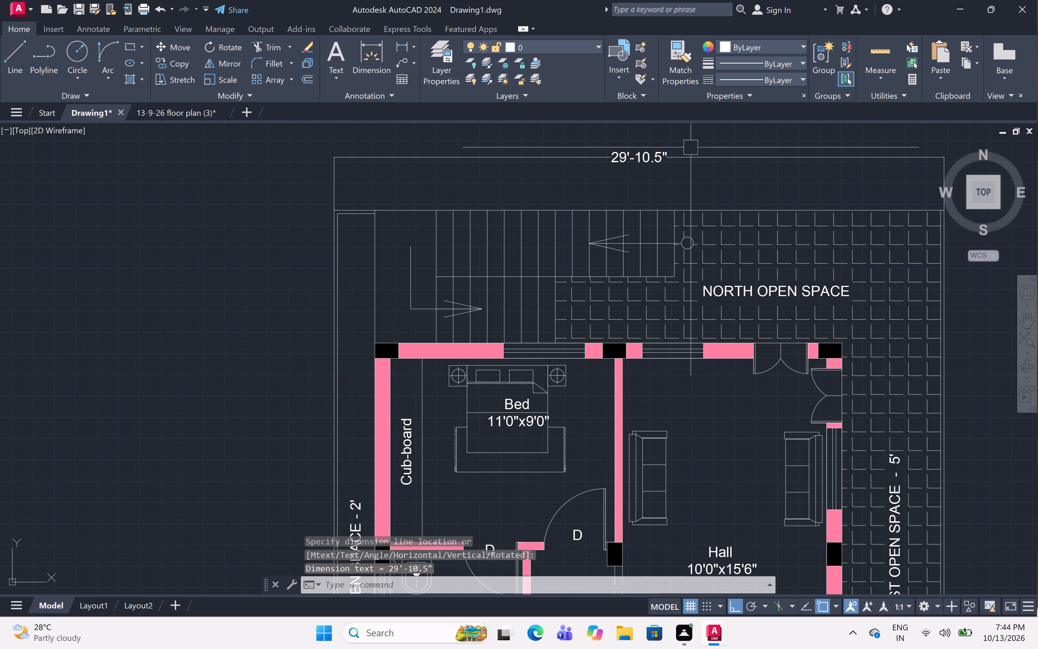
{"action": "scroll", "coordinate": [687, 145], "scroll_direction": "up", "scroll_amount": 1}
{"action": "left_click", "coordinate": [558, 193]}
{"action": "left_click", "coordinate": [558, 191]}
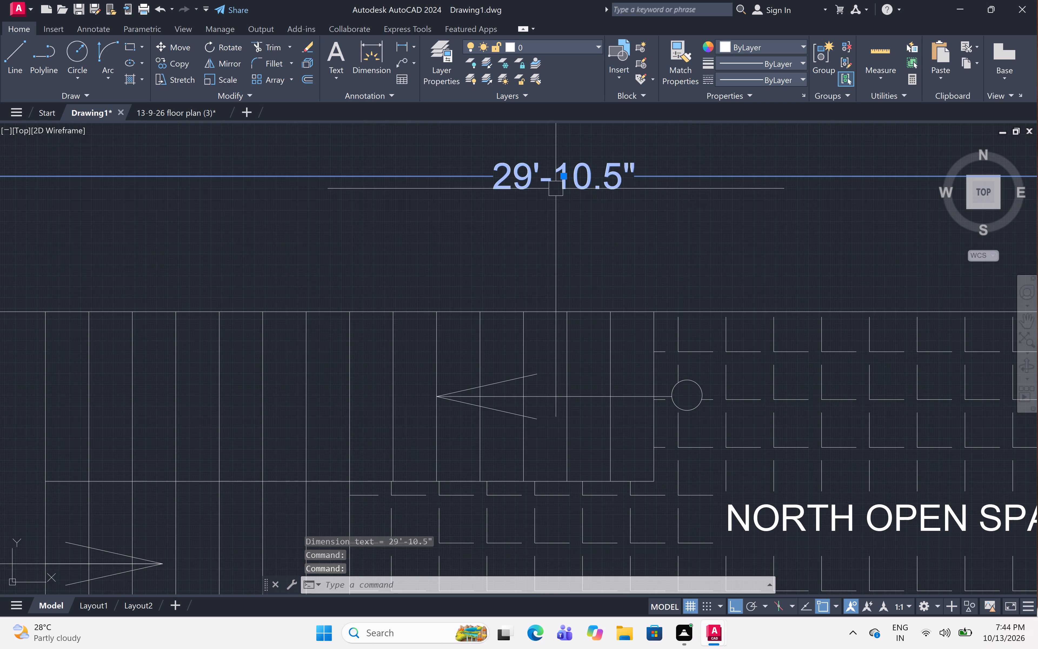
{"action": "double_click", "coordinate": [554, 178]}
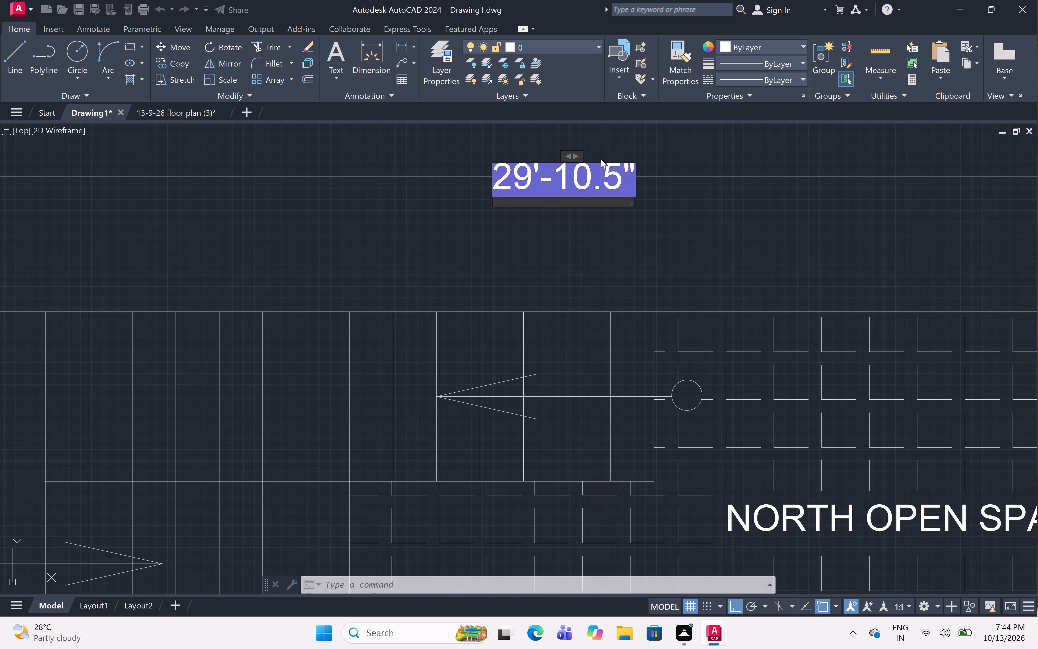
{"action": "left_click", "coordinate": [602, 164]}
{"action": "key", "text": "BackSpace"}
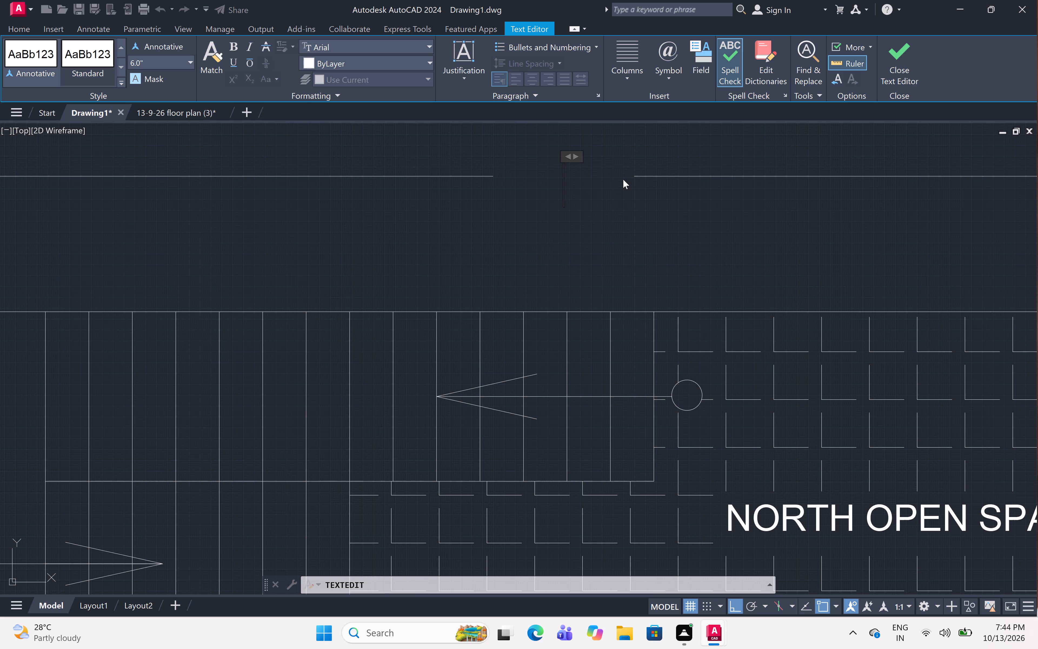
{"action": "type", "text": "40'"}
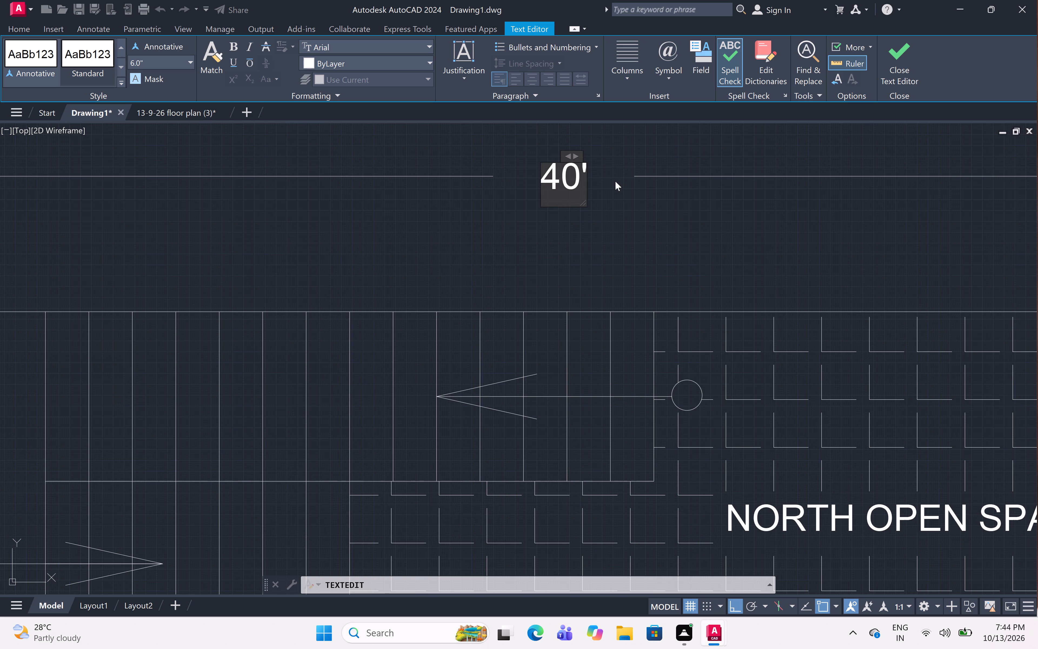
{"action": "left_click", "coordinate": [594, 206]}
{"action": "scroll", "coordinate": [610, 181], "scroll_direction": "down", "scroll_amount": 3}
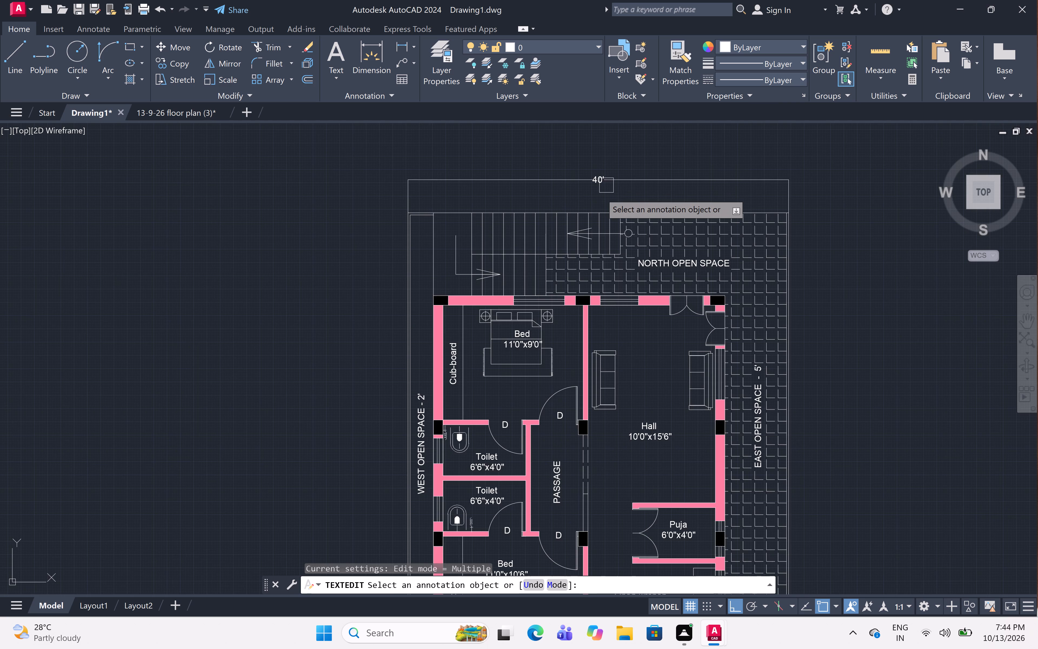
{"action": "scroll", "coordinate": [601, 193], "scroll_direction": "up", "scroll_amount": 1}
{"action": "middle_click_drag", "start_coordinate": [600, 193], "coordinate": [624, 154]}
{"action": "scroll", "coordinate": [624, 154], "scroll_direction": "down", "scroll_amount": 2}
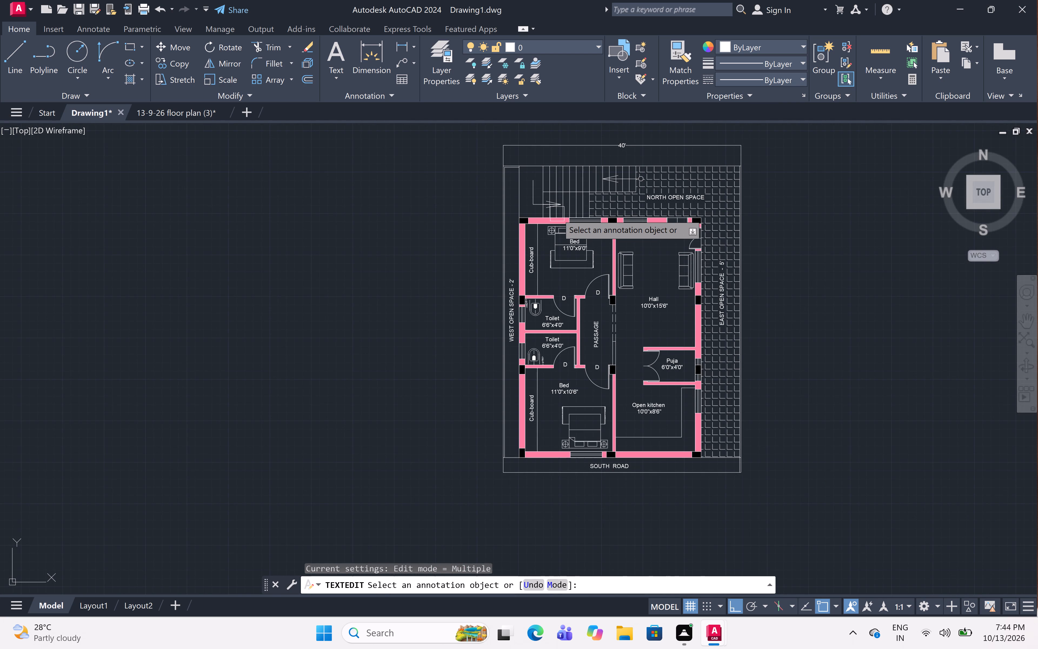
{"action": "left_click", "coordinate": [564, 43]}
{"action": "key", "text": "Escape"}
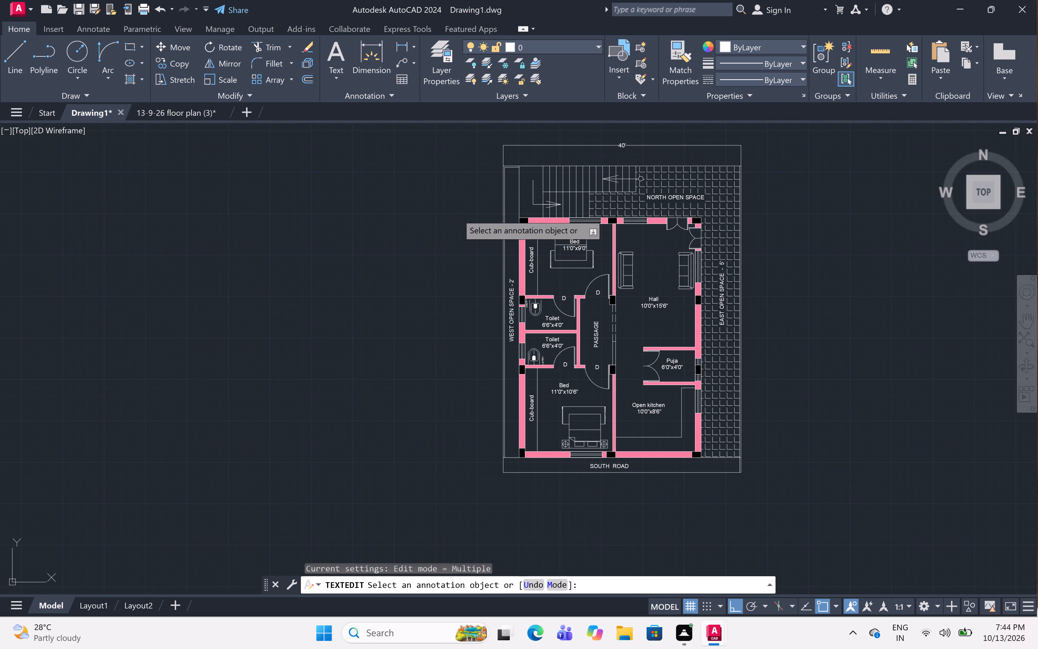
Add a vertical linear dimension along the plot's full west boundary, corner to corner, placed outside the west open space.
{"action": "left_click", "coordinate": [406, 46]}
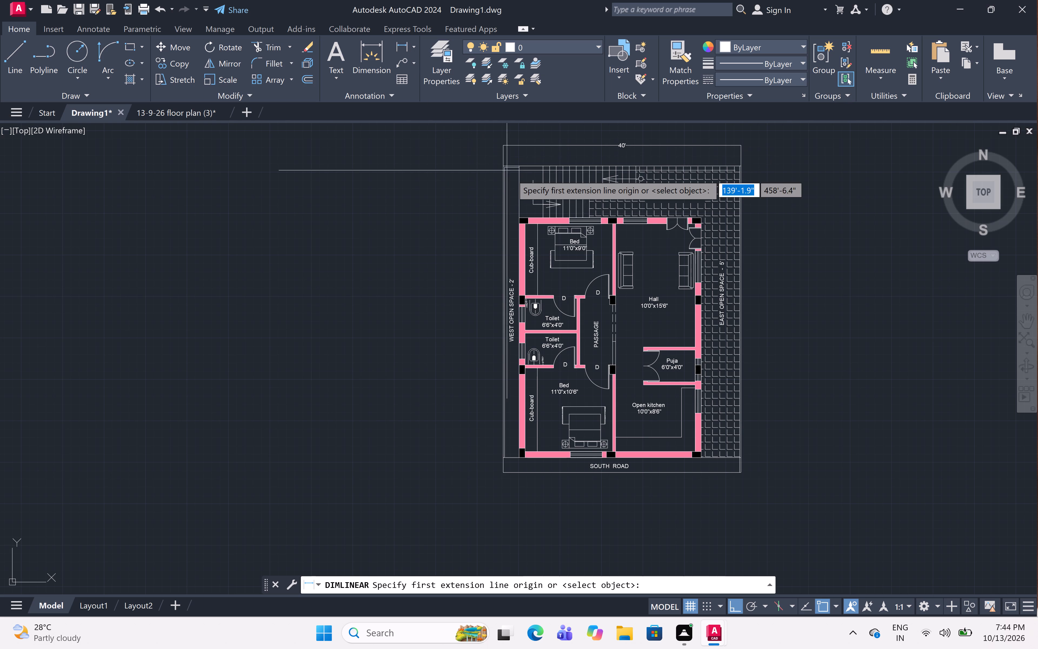
{"action": "scroll", "coordinate": [512, 174], "scroll_direction": "up", "scroll_amount": 3}
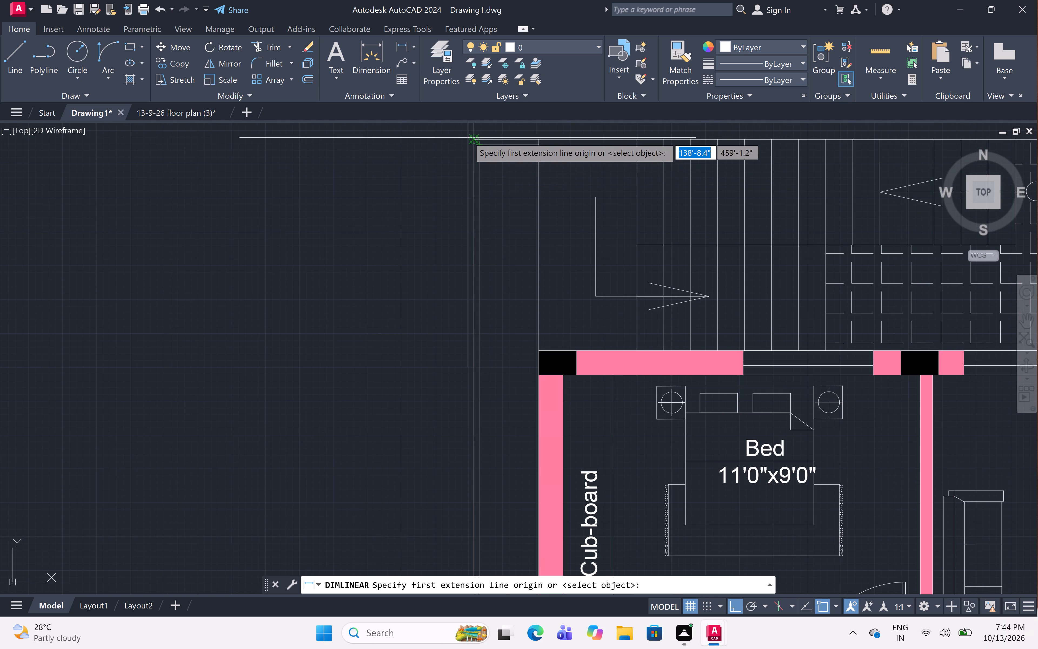
{"action": "left_click", "coordinate": [473, 143]}
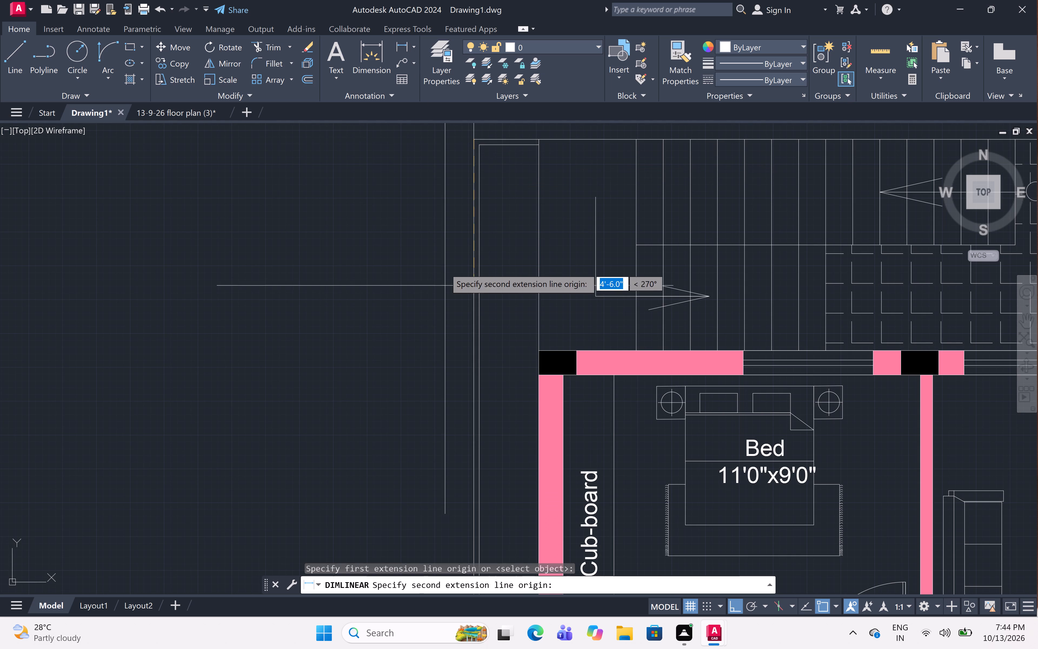
{"action": "scroll", "coordinate": [444, 268], "scroll_direction": "down", "scroll_amount": 2}
{"action": "scroll", "coordinate": [459, 379], "scroll_direction": "down", "scroll_amount": 4}
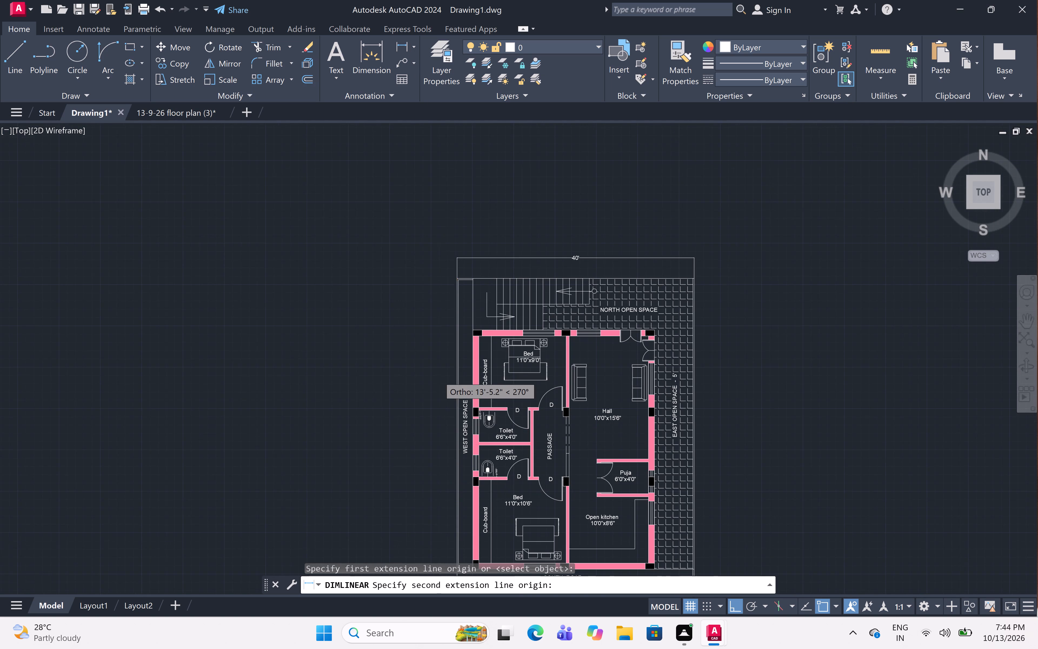
{"action": "scroll", "coordinate": [445, 469], "scroll_direction": "up", "scroll_amount": 4}
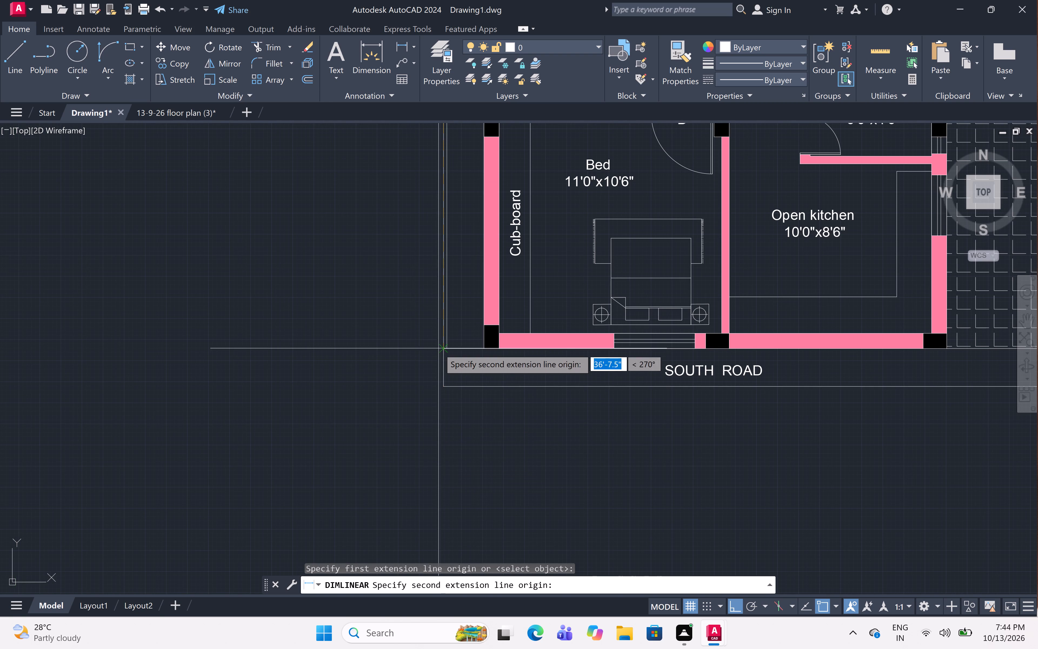
{"action": "left_click", "coordinate": [443, 389]}
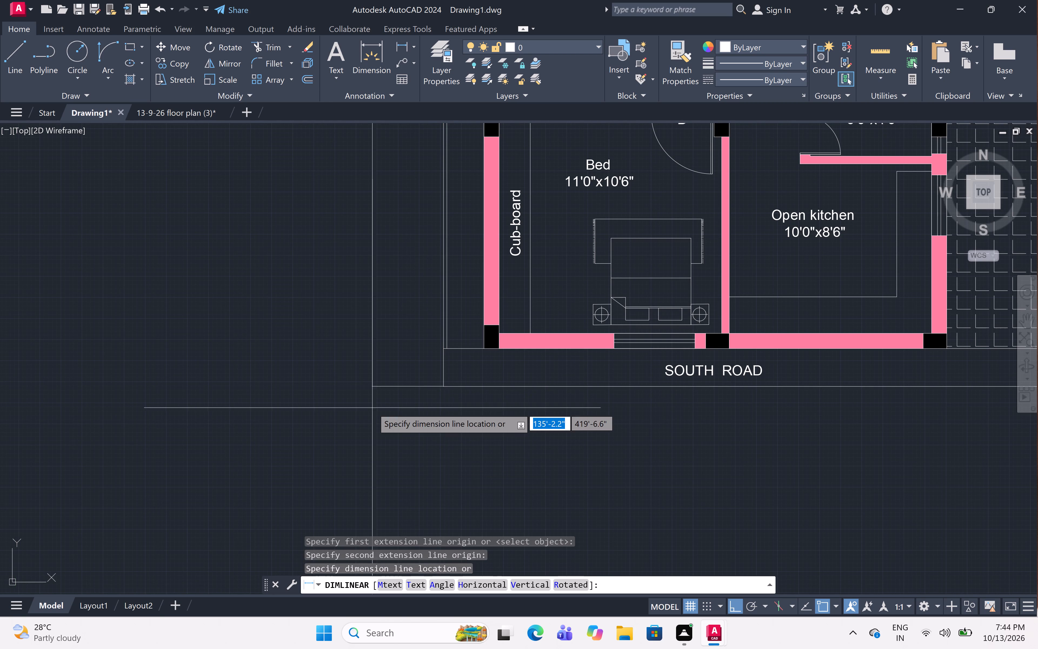
{"action": "scroll", "coordinate": [371, 405], "scroll_direction": "down", "scroll_amount": 2}
{"action": "middle_click_drag", "start_coordinate": [371, 405], "coordinate": [371, 446]}
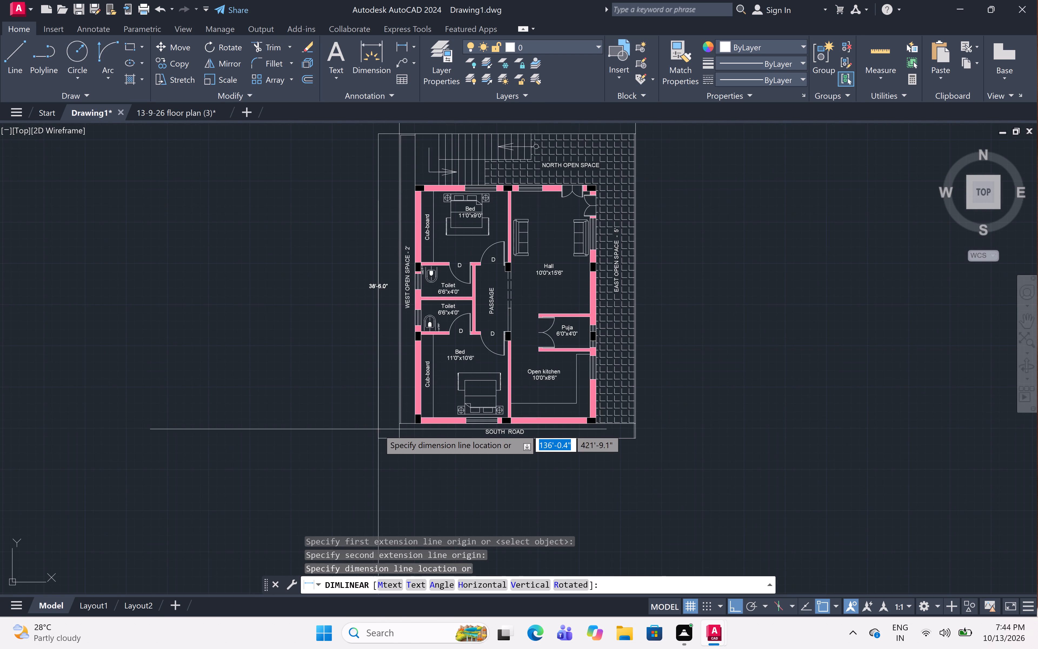
{"action": "left_click", "coordinate": [378, 429]}
Replace the text of the west boundary dimension with 40' and finish text editing.
{"action": "scroll", "coordinate": [381, 247], "scroll_direction": "up", "scroll_amount": 3}
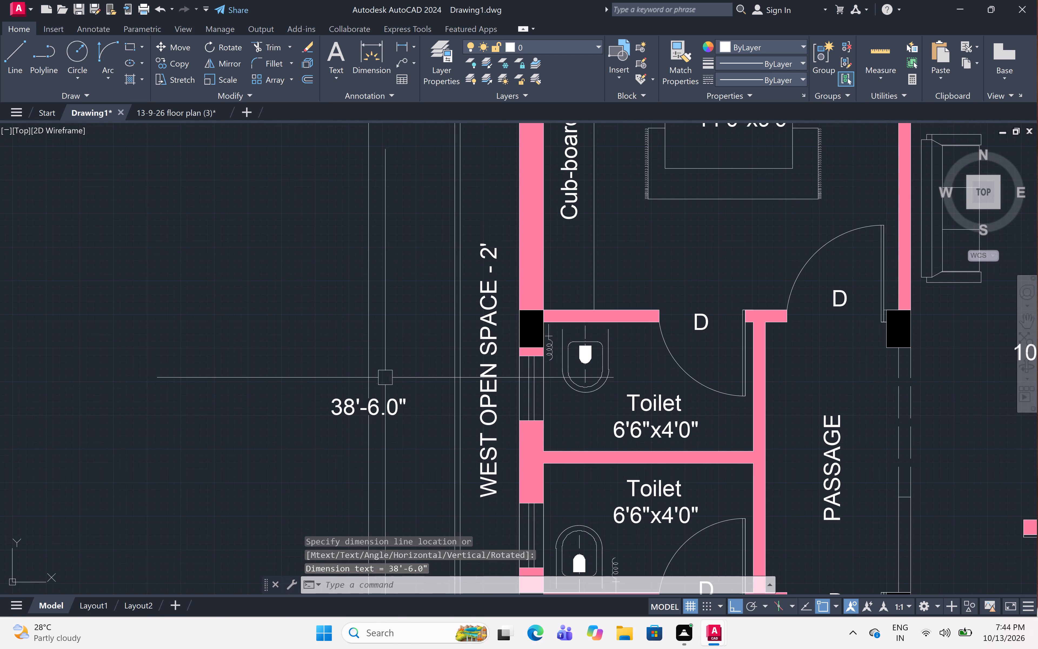
{"action": "scroll", "coordinate": [384, 409], "scroll_direction": "down", "scroll_amount": 2}
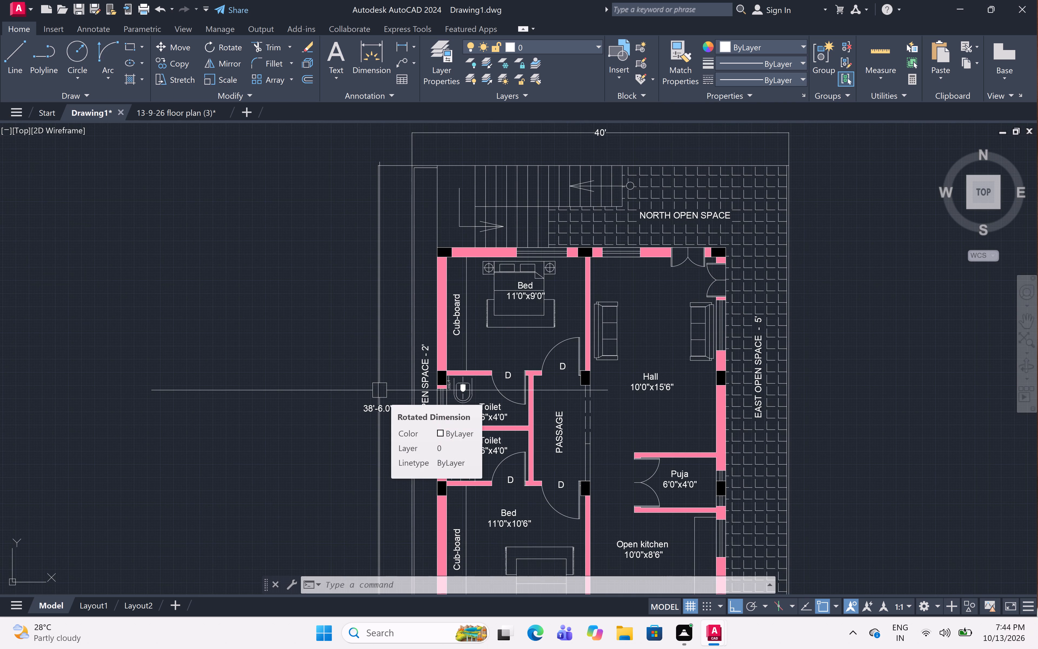
{"action": "scroll", "coordinate": [380, 415], "scroll_direction": "up", "scroll_amount": 2}
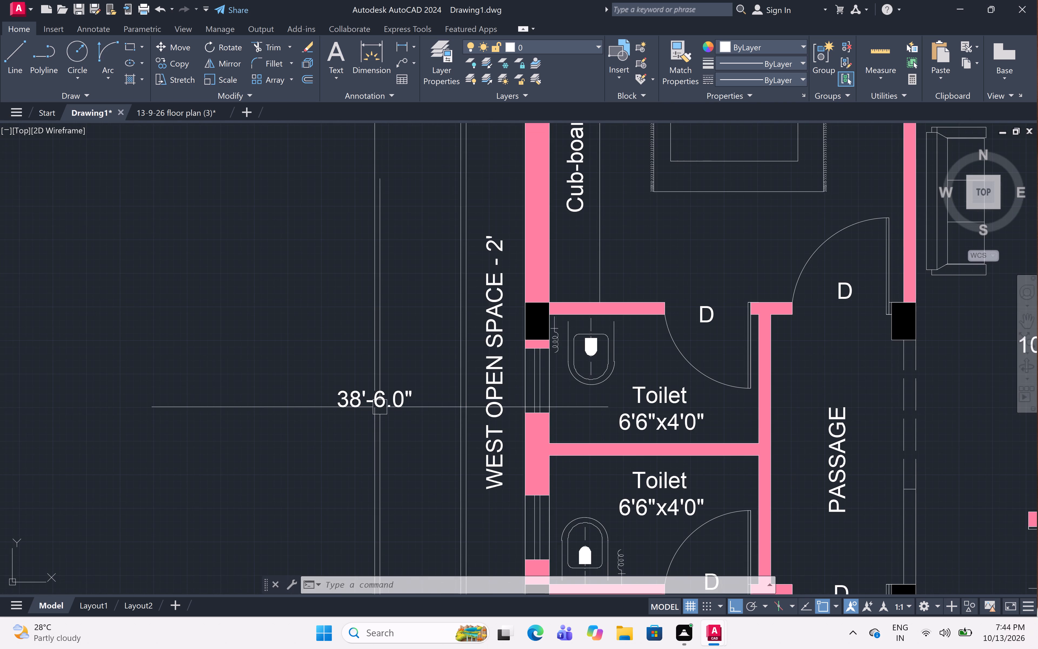
{"action": "double_click", "coordinate": [357, 395]}
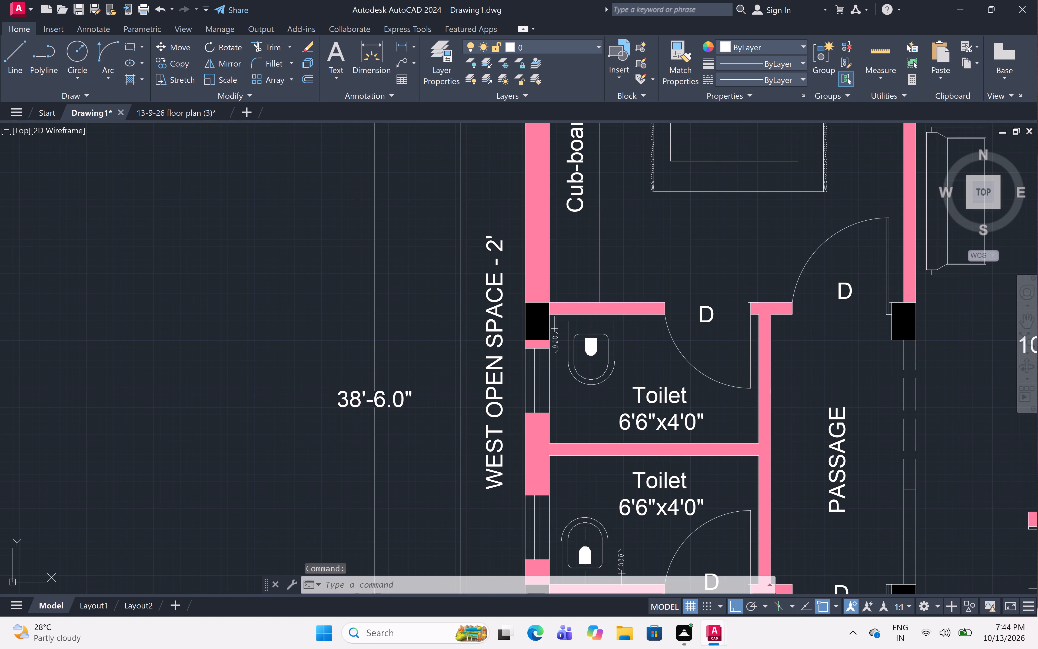
{"action": "left_click", "coordinate": [353, 399]}
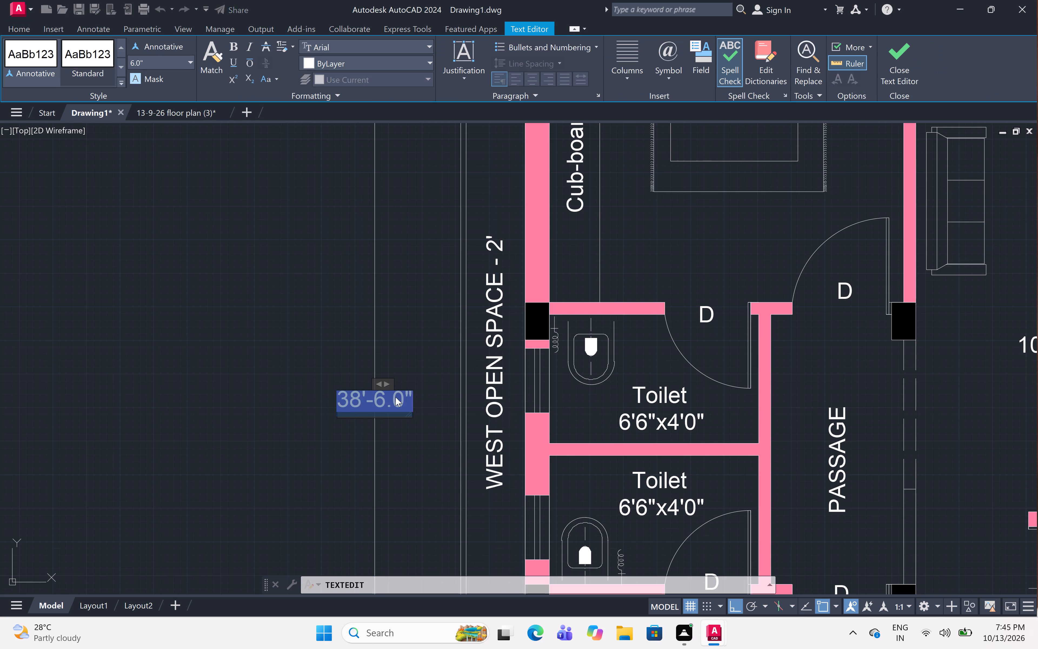
{"action": "left_click", "coordinate": [395, 397]}
{"action": "key", "text": "BackSpace"}
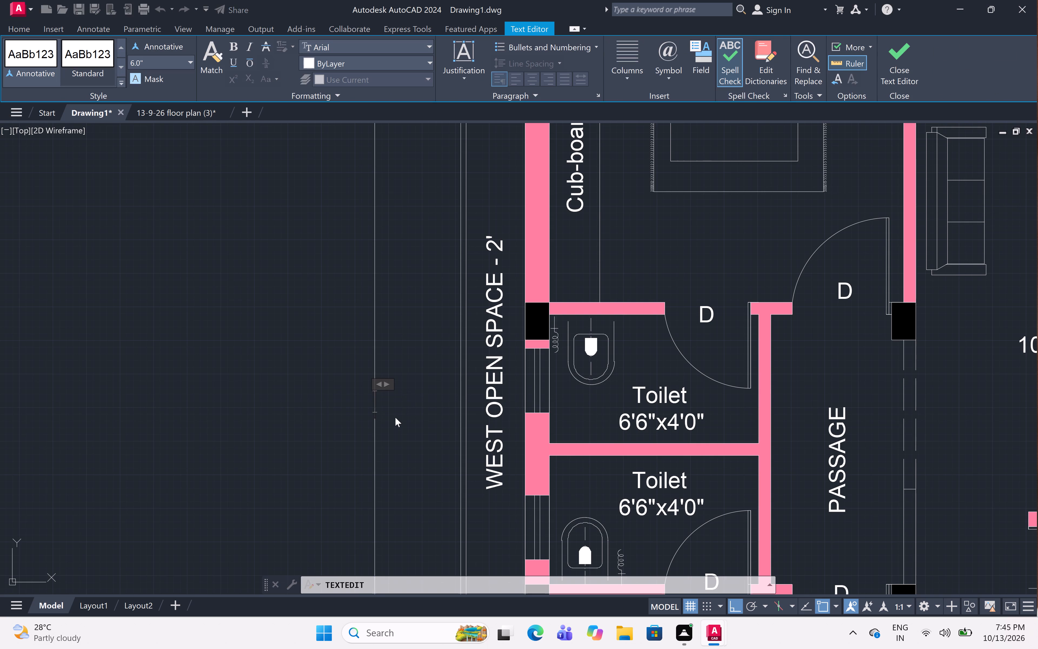
{"action": "key", "text": "4"}
{"action": "type", "text": "0'"}
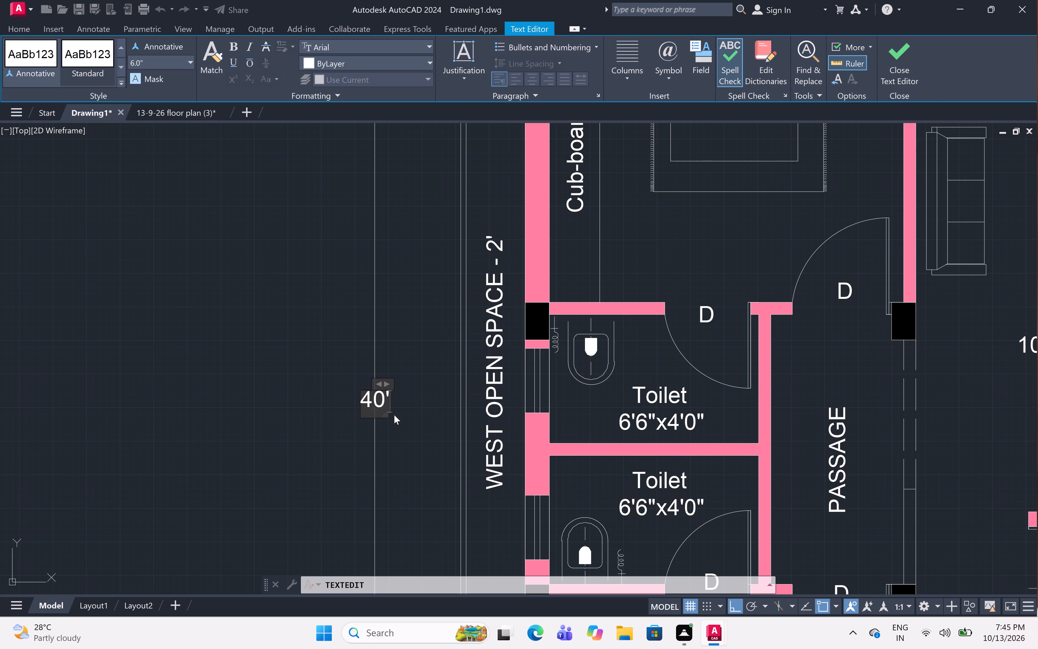
{"action": "left_click", "coordinate": [394, 415]}
{"action": "scroll", "coordinate": [385, 350], "scroll_direction": "down", "scroll_amount": 5}
{"action": "scroll", "coordinate": [376, 300], "scroll_direction": "down", "scroll_amount": 2}
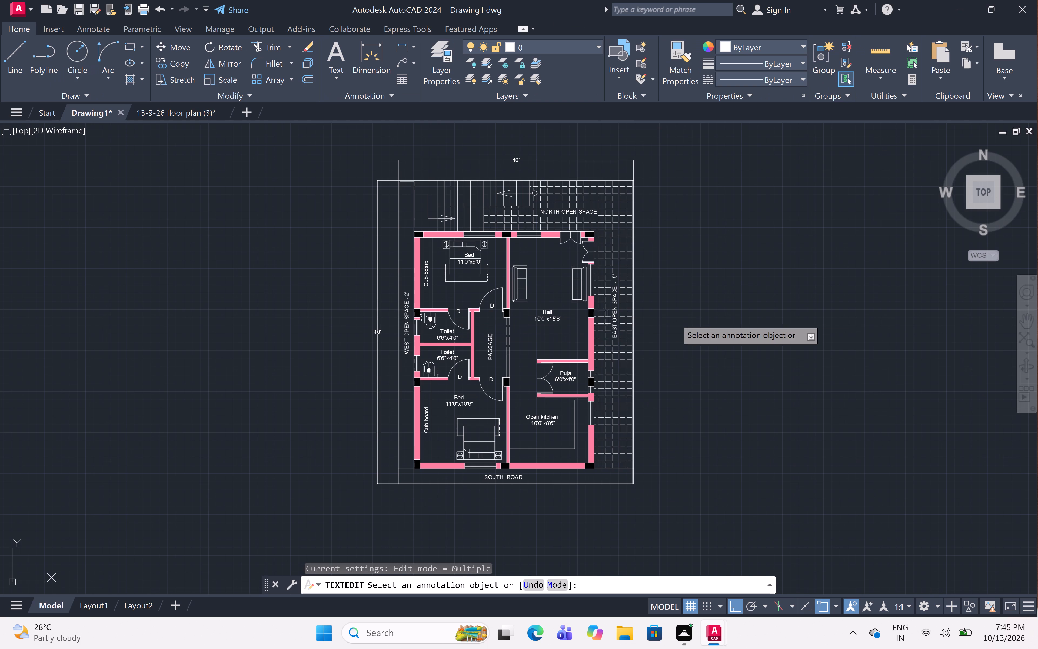
{"action": "key", "text": "Escape"}
Change the text of the north boundary dimension to 30' and finish text editing.
{"action": "scroll", "coordinate": [671, 279], "scroll_direction": "down", "scroll_amount": 2}
{"action": "middle_click_drag", "start_coordinate": [671, 279], "coordinate": [678, 301]}
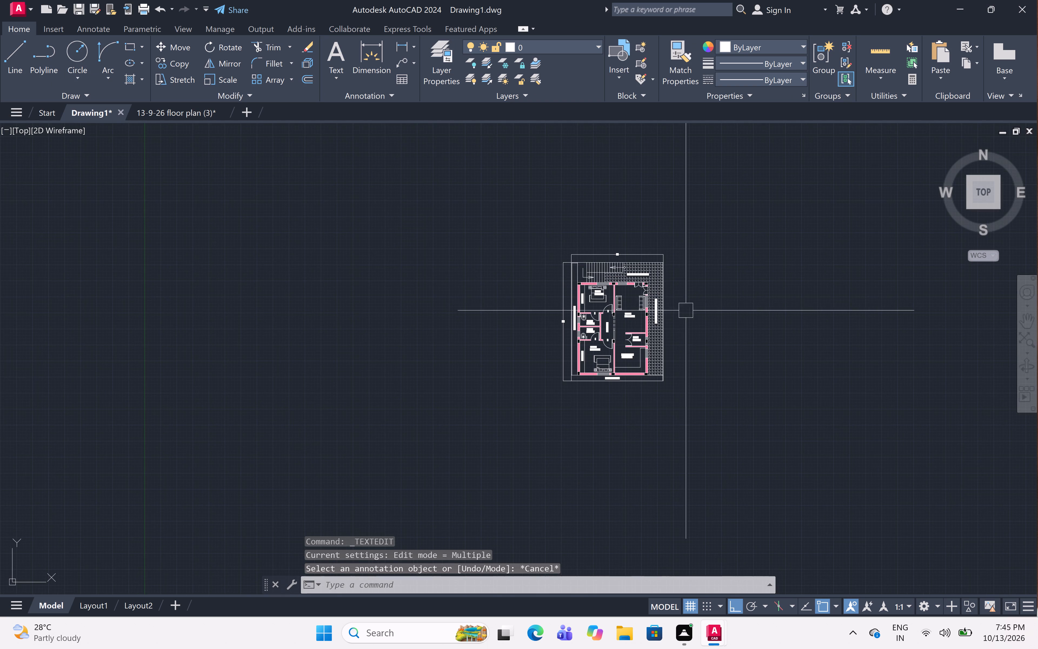
{"action": "scroll", "coordinate": [691, 317], "scroll_direction": "up", "scroll_amount": 2}
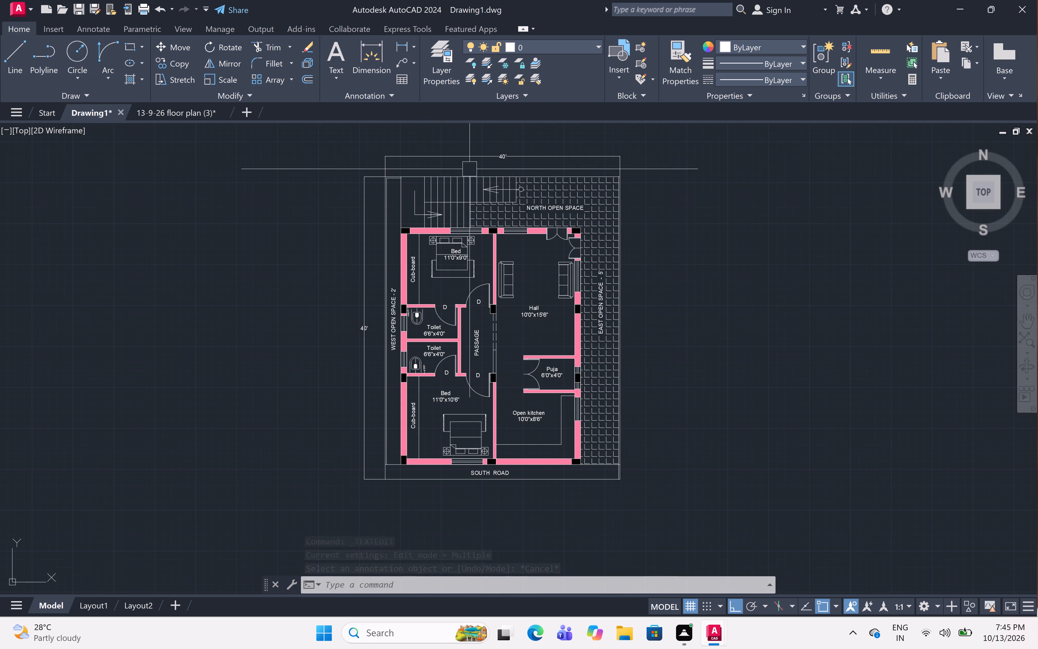
{"action": "scroll", "coordinate": [502, 145], "scroll_direction": "up", "scroll_amount": 5}
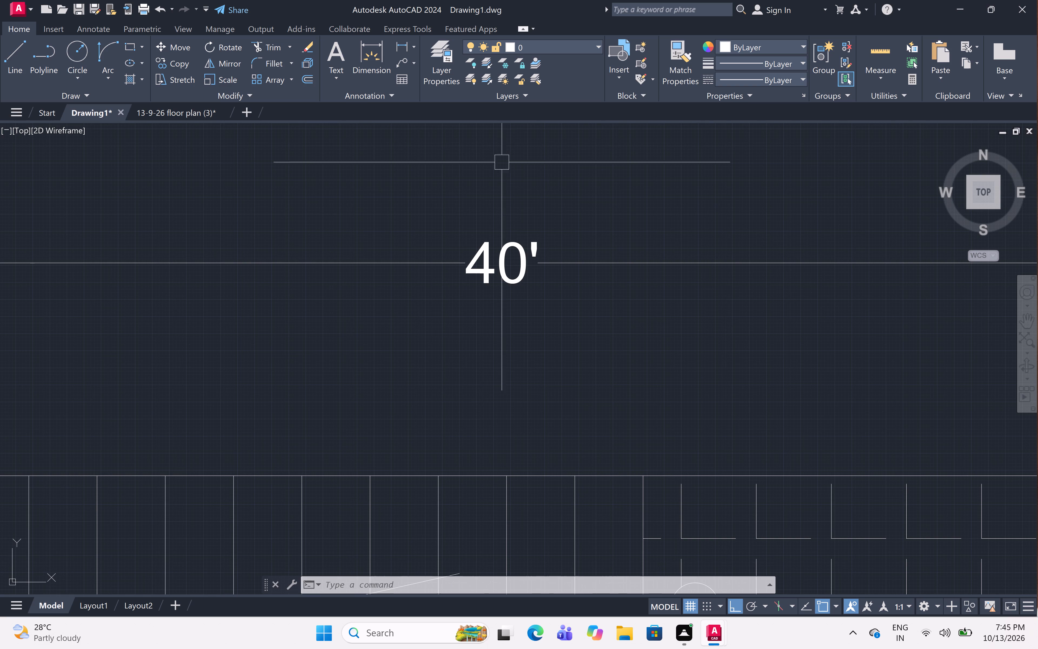
{"action": "left_click", "coordinate": [515, 252]}
{"action": "double_click", "coordinate": [477, 256]}
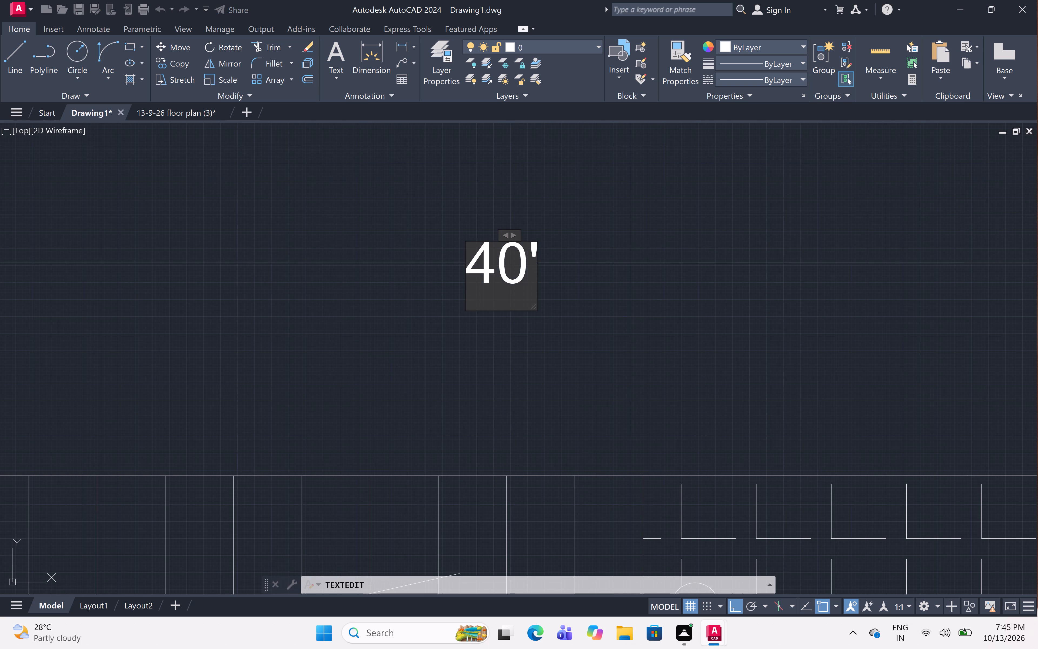
{"action": "left_click", "coordinate": [531, 273]}
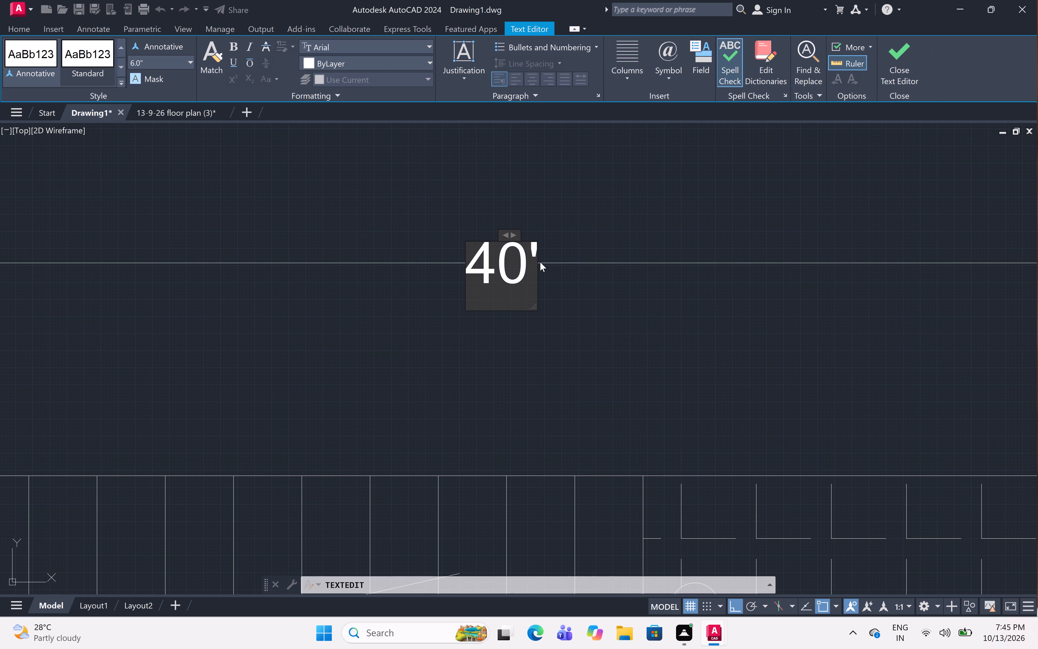
{"action": "left_click", "coordinate": [541, 262]}
{"action": "double_click", "coordinate": [522, 248]}
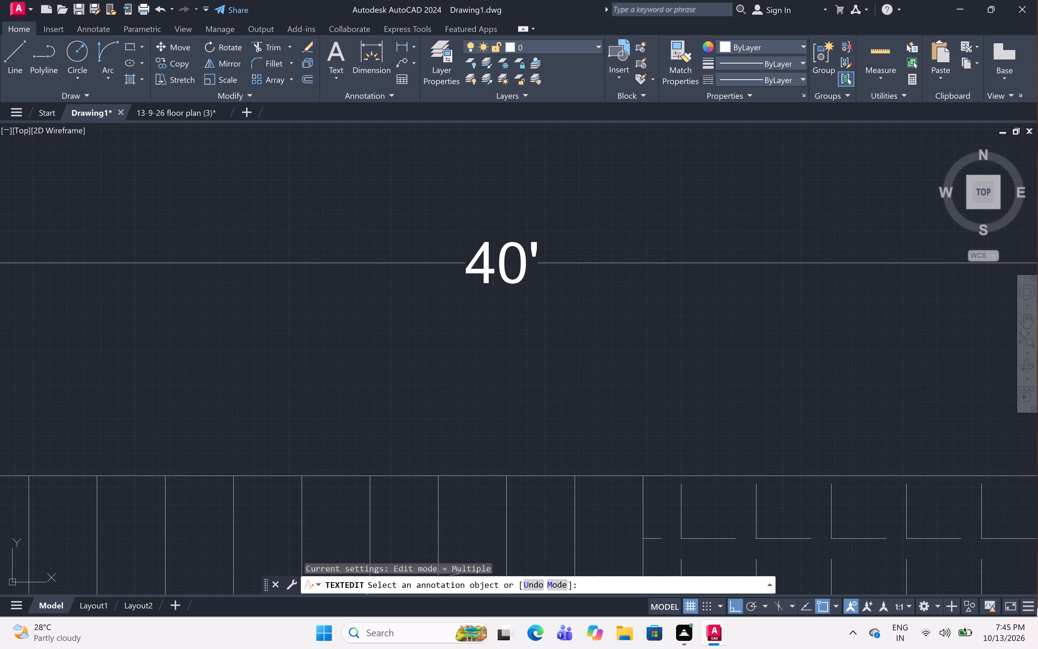
{"action": "left_click", "coordinate": [537, 267]}
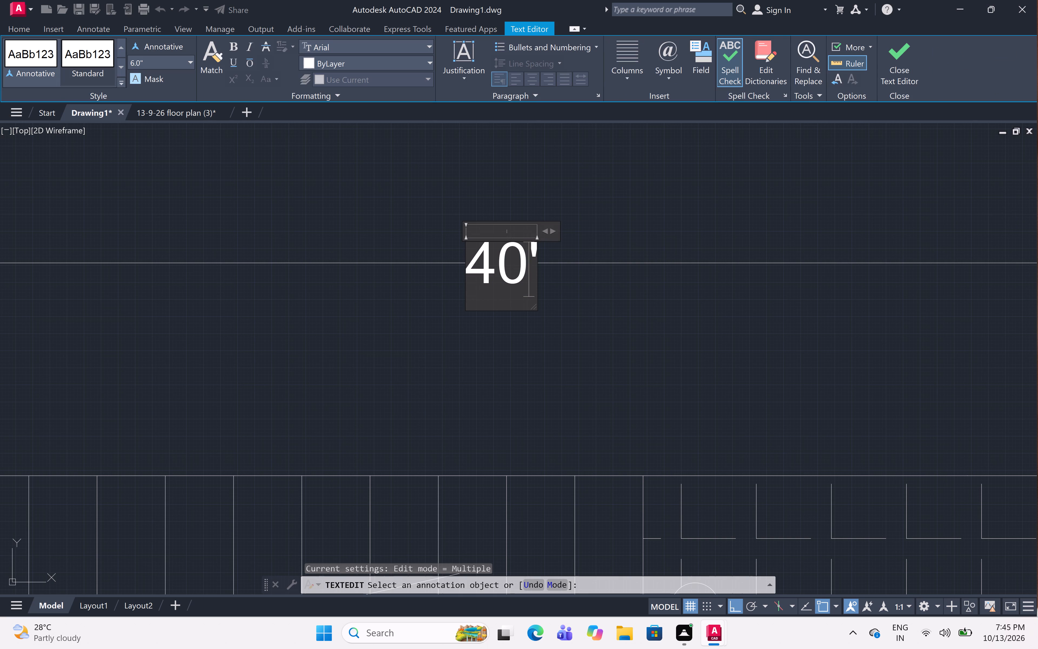
{"action": "key", "text": "BackSpace"}
{"action": "key", "text": "BackSpace"}
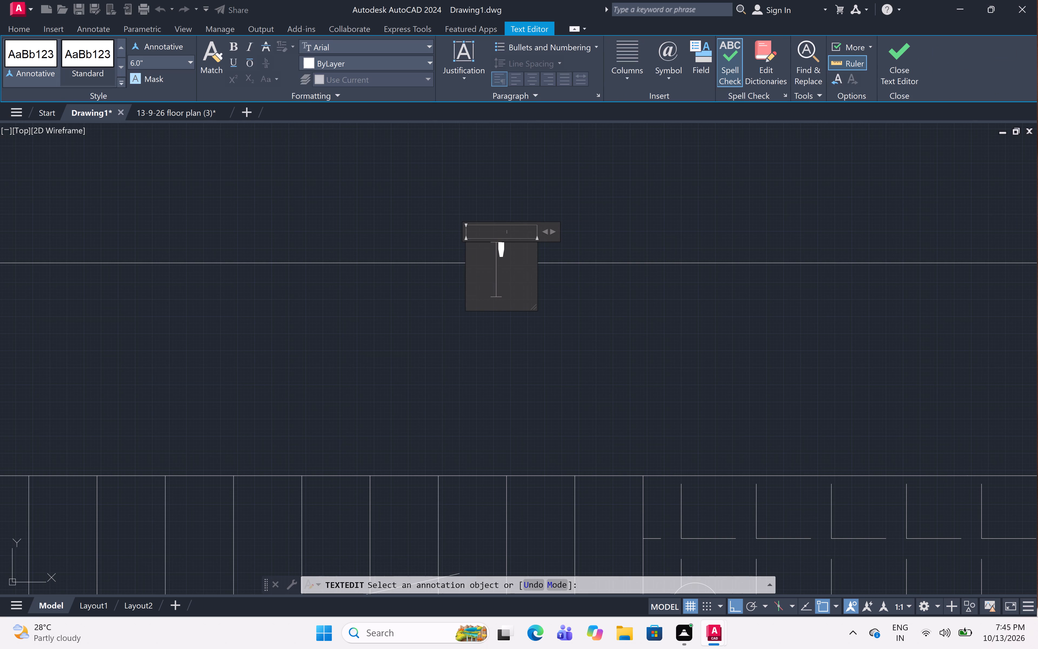
{"action": "type", "text": "30"}
{"action": "key", "text": "apostrophe"}
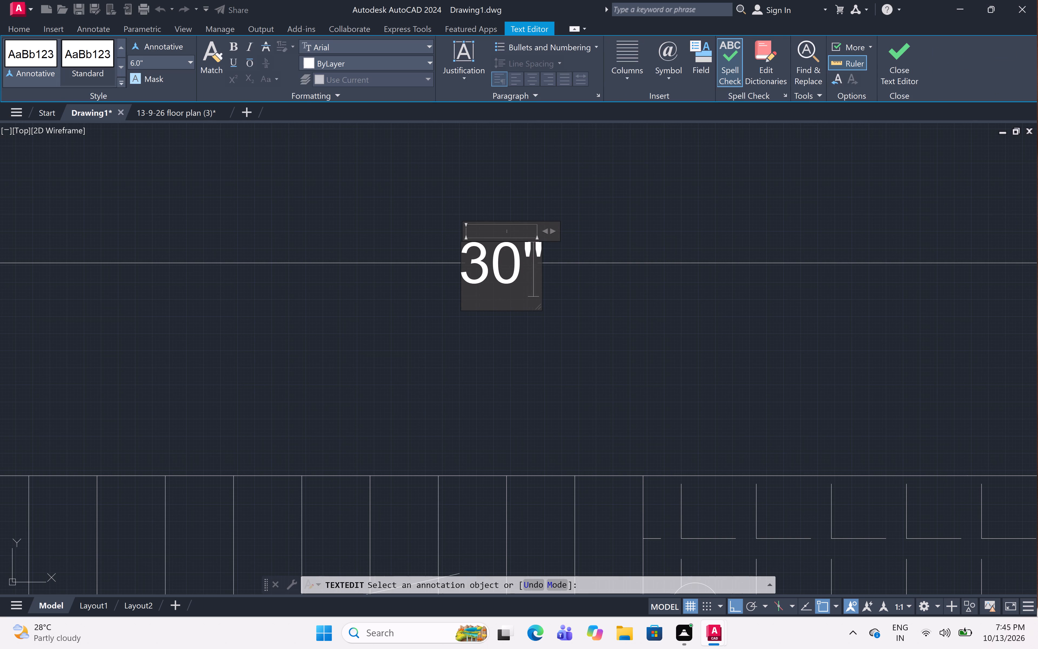
{"action": "left_click", "coordinate": [537, 250]}
{"action": "left_click", "coordinate": [541, 250]}
{"action": "key", "text": "BackSpace"}
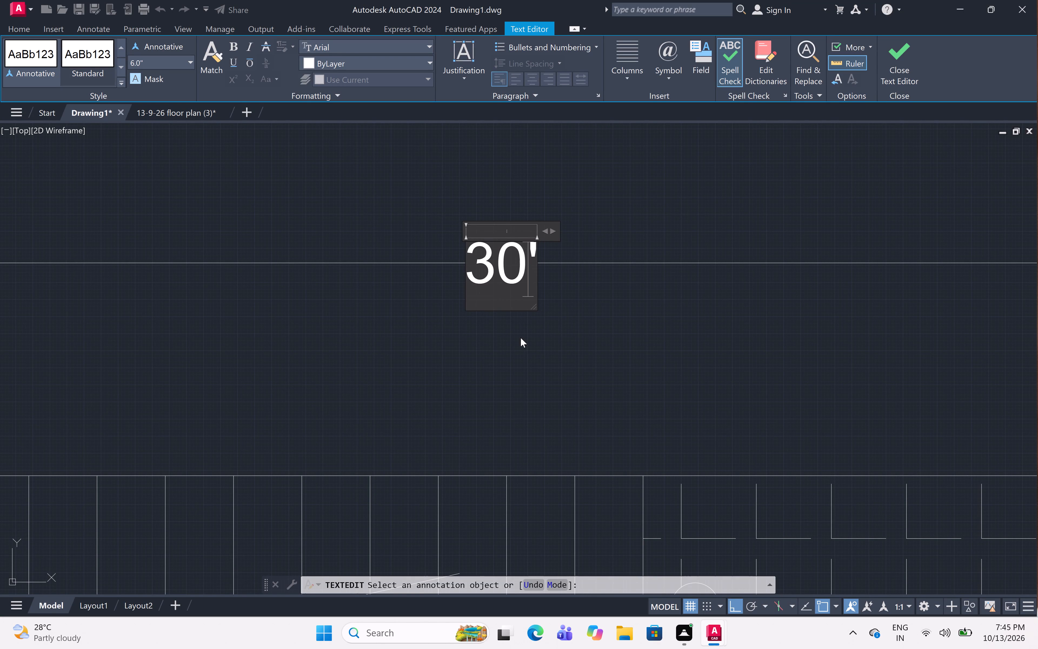
{"action": "left_click", "coordinate": [521, 338]}
{"action": "scroll", "coordinate": [492, 215], "scroll_direction": "down", "scroll_amount": 10}
{"action": "middle_click_drag", "start_coordinate": [543, 198], "coordinate": [575, 189]}
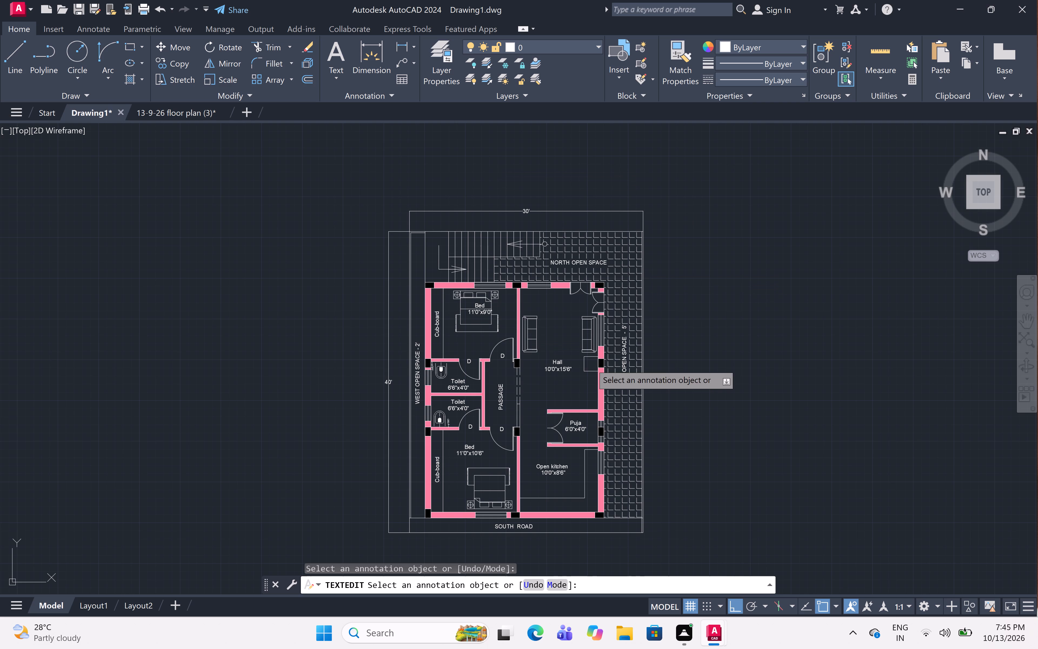
{"action": "key", "text": "Escape"}
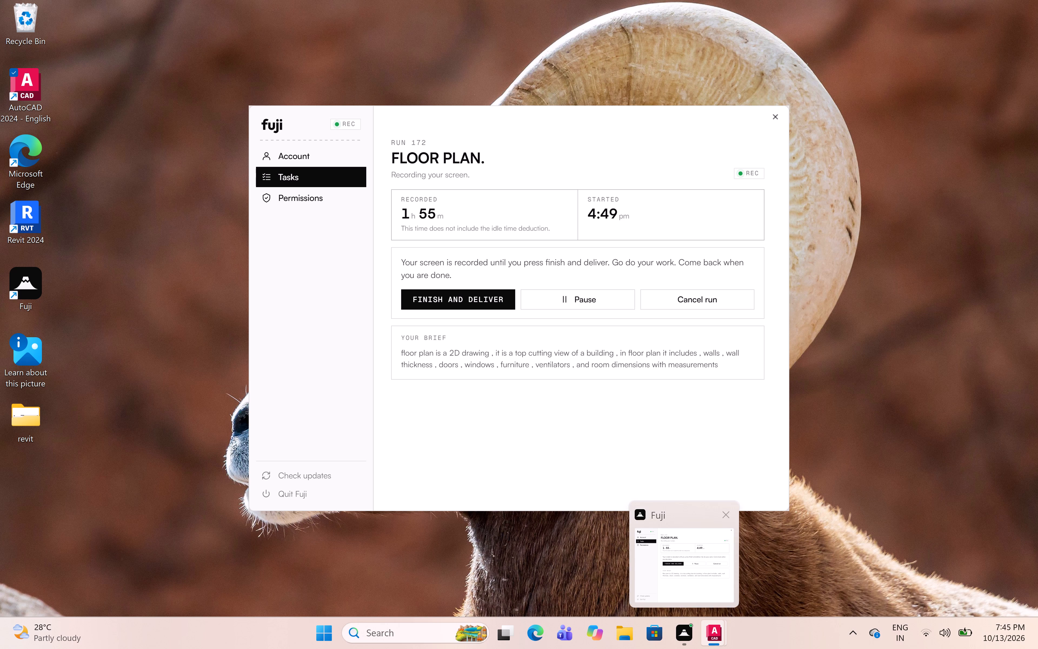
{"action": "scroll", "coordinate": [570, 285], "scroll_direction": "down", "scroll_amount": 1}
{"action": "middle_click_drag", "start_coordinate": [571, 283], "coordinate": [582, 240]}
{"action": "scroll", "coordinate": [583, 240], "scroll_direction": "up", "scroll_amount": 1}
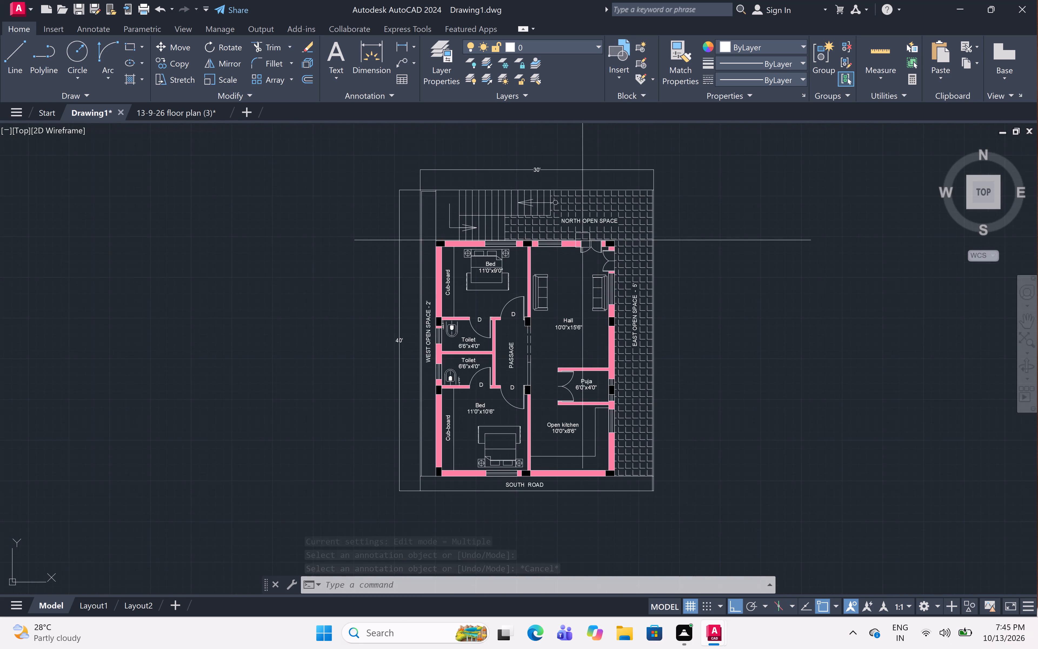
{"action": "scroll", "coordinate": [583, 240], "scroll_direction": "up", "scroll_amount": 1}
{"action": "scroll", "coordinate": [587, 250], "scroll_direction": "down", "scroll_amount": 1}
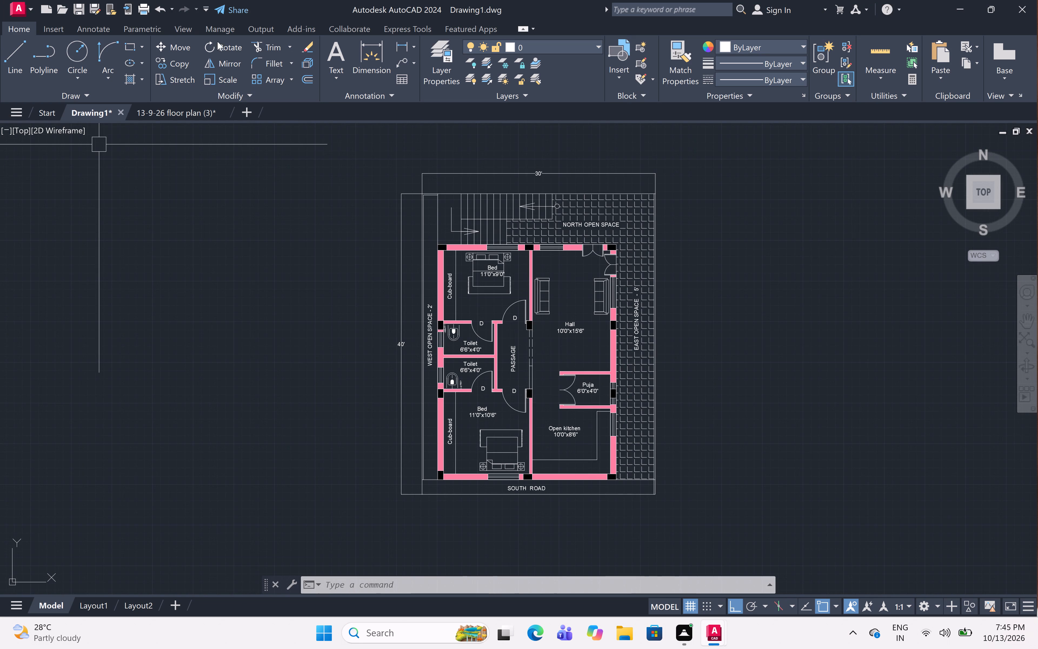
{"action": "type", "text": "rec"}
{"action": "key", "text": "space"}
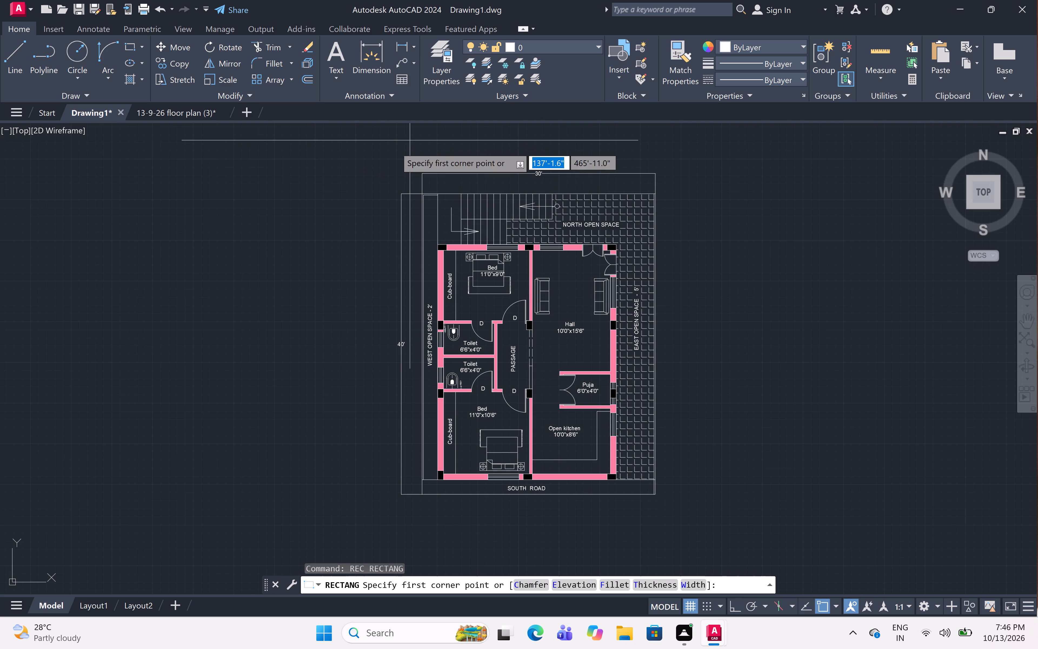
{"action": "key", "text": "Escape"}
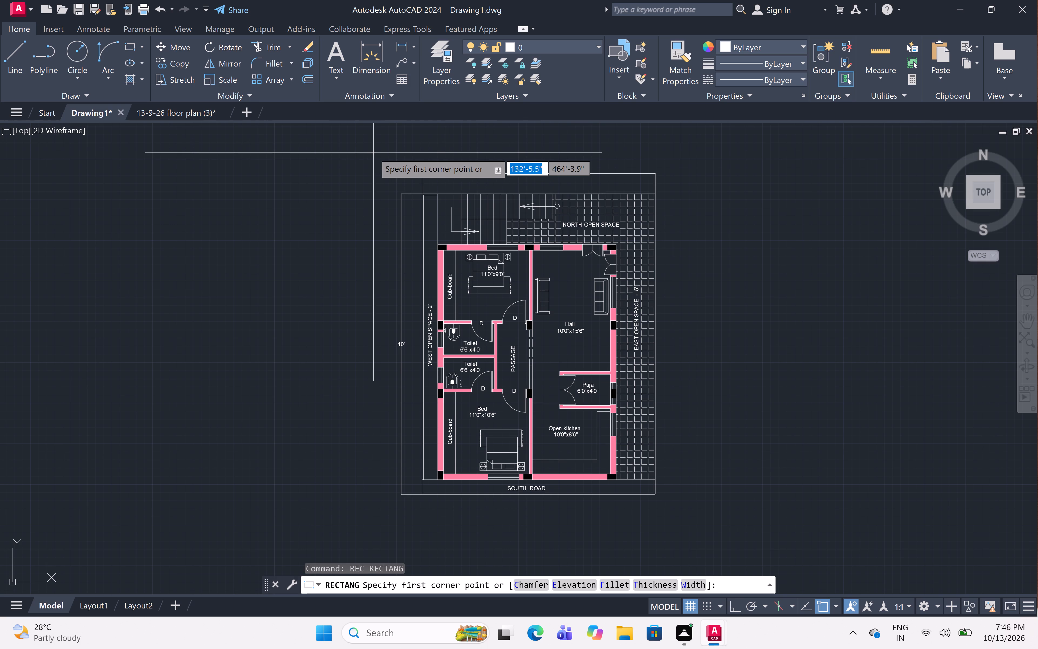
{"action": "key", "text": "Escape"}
Draw a horizontal line about 5'-10" long directly beneath the SOUTH ROAD label as its underline.
{"action": "scroll", "coordinate": [547, 496], "scroll_direction": "up", "scroll_amount": 4}
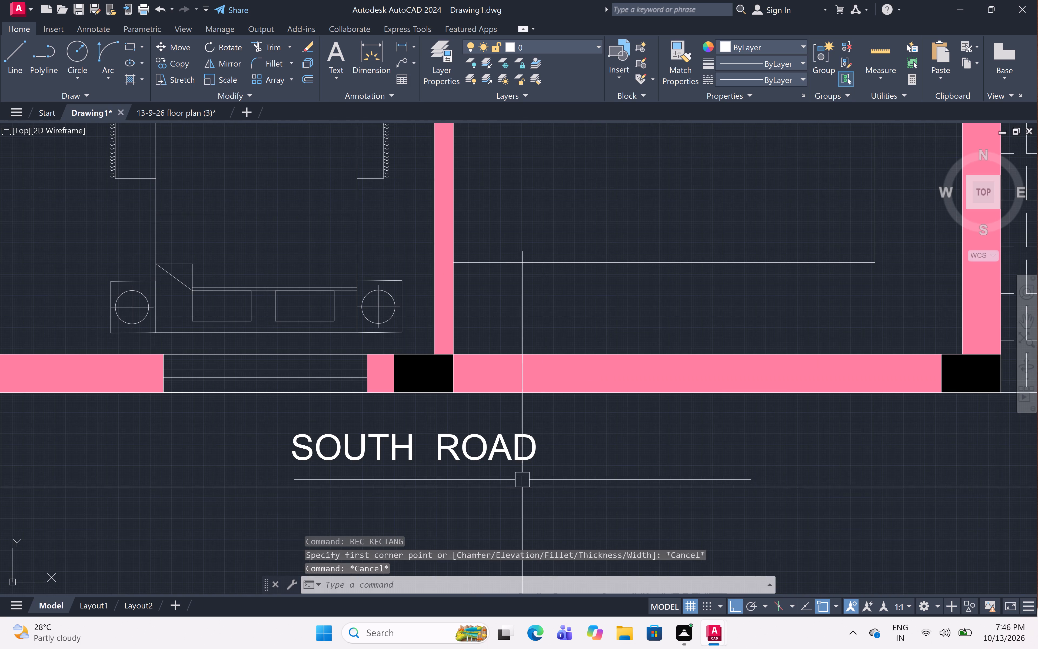
{"action": "scroll", "coordinate": [521, 391], "scroll_direction": "down", "scroll_amount": 1}
{"action": "key", "text": "l"}
{"action": "key", "text": "space"}
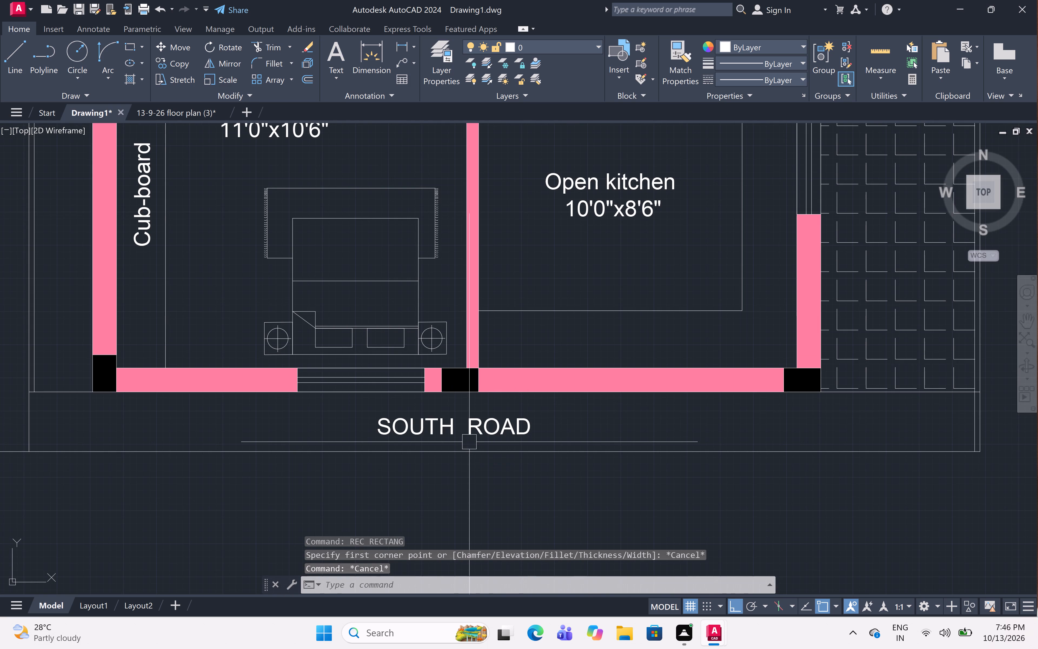
{"action": "left_click", "coordinate": [363, 439]}
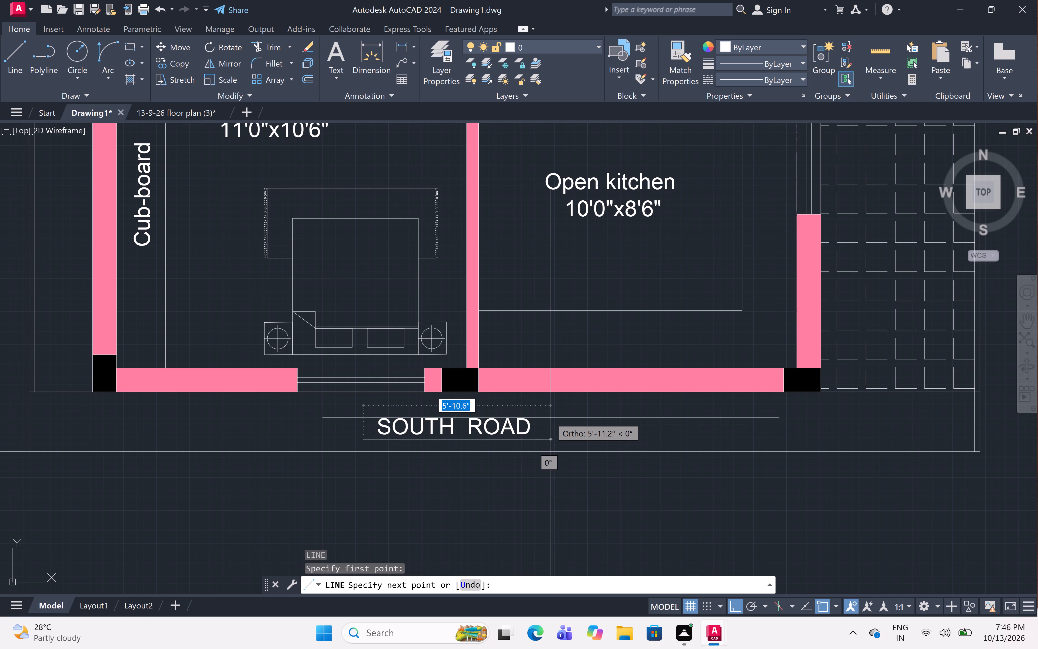
{"action": "left_click", "coordinate": [544, 411]}
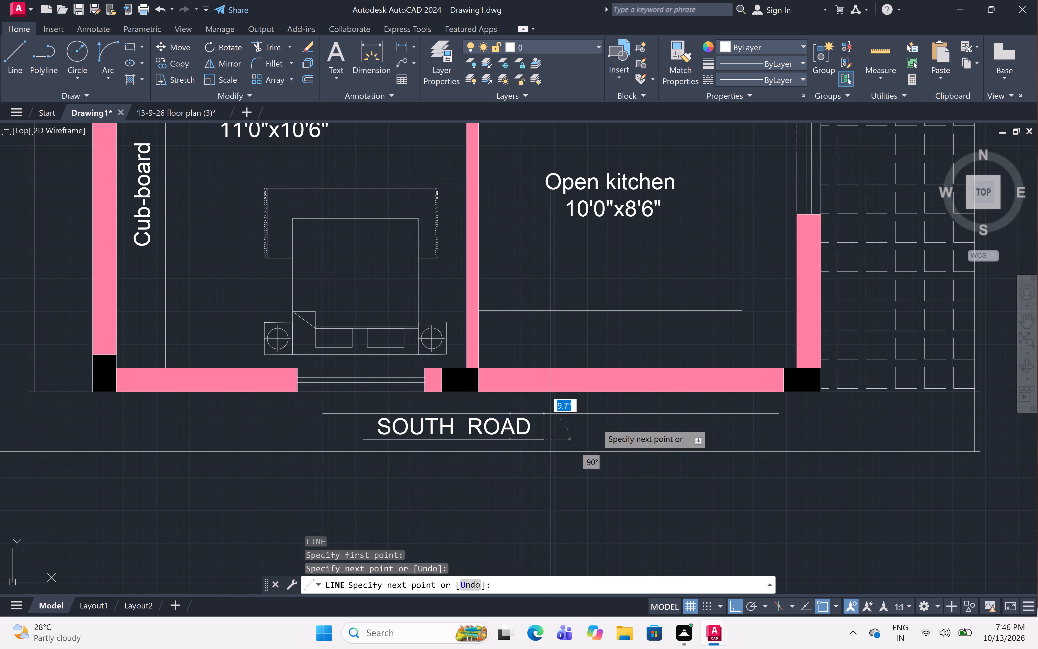
{"action": "key", "text": "Escape"}
{"action": "scroll", "coordinate": [582, 413], "scroll_direction": "down", "scroll_amount": 2}
{"action": "middle_click_drag", "start_coordinate": [582, 413], "coordinate": [605, 502]}
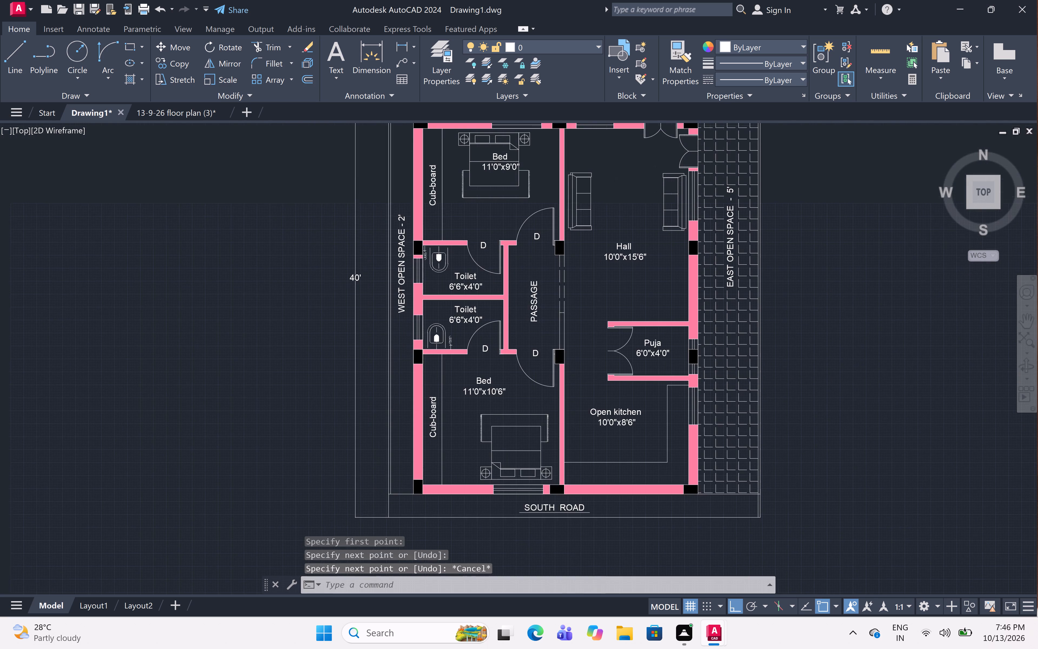
{"action": "scroll", "coordinate": [594, 397], "scroll_direction": "down", "scroll_amount": 1}
{"action": "middle_click_drag", "start_coordinate": [593, 396], "coordinate": [587, 403]}
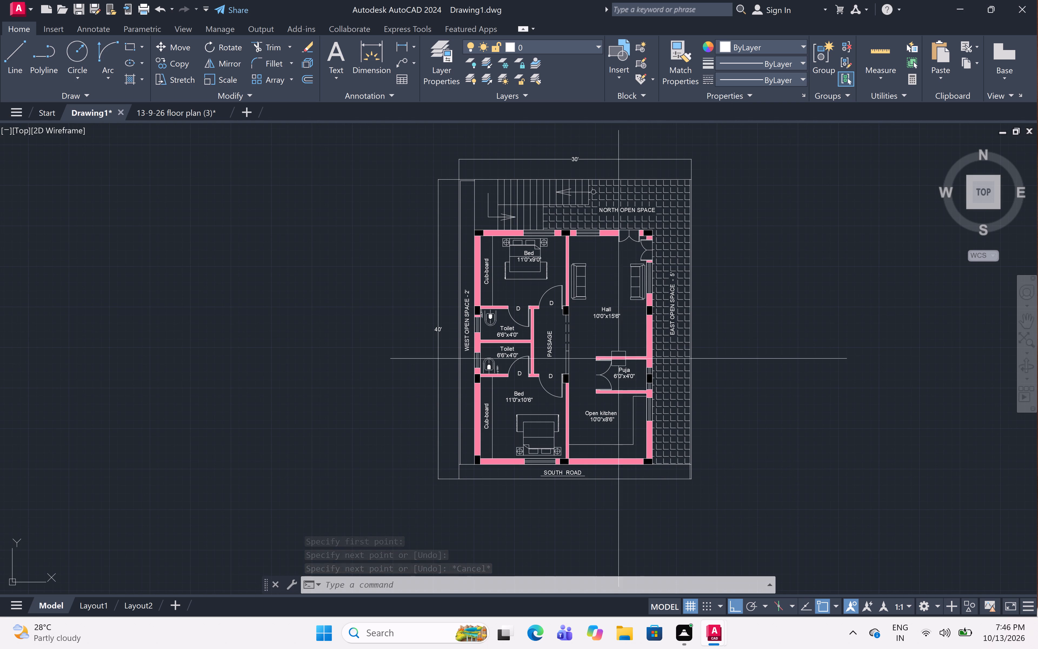
Add the multiline text MD just west of the double door of the Puja room and finish text editing.
{"action": "scroll", "coordinate": [602, 376], "scroll_direction": "up", "scroll_amount": 4}
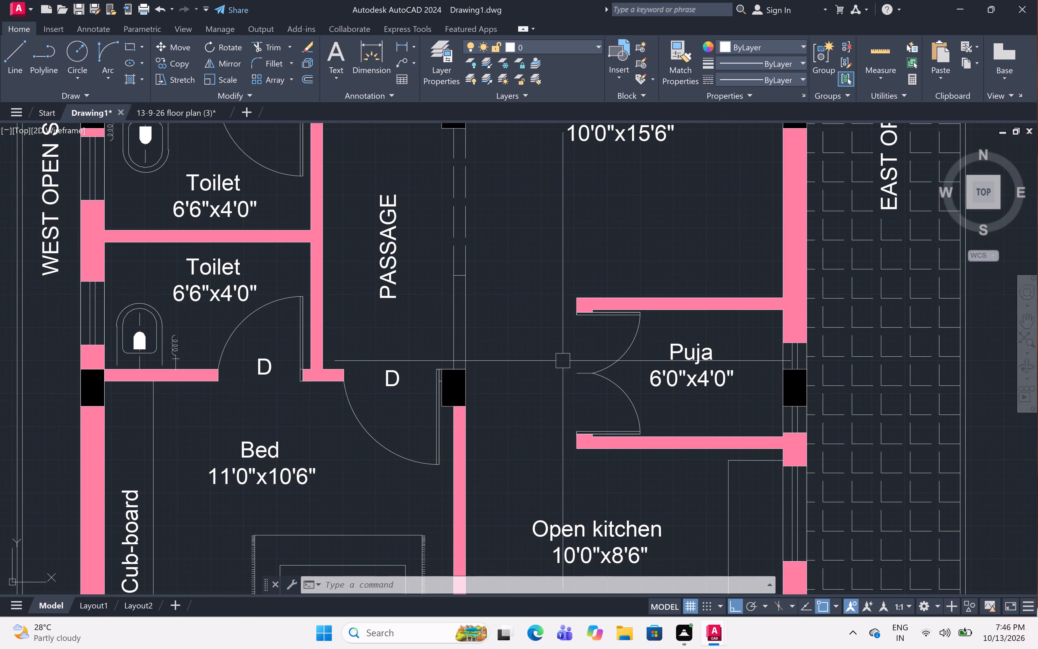
{"action": "key", "text": "m"}
{"action": "type", "text": "t"}
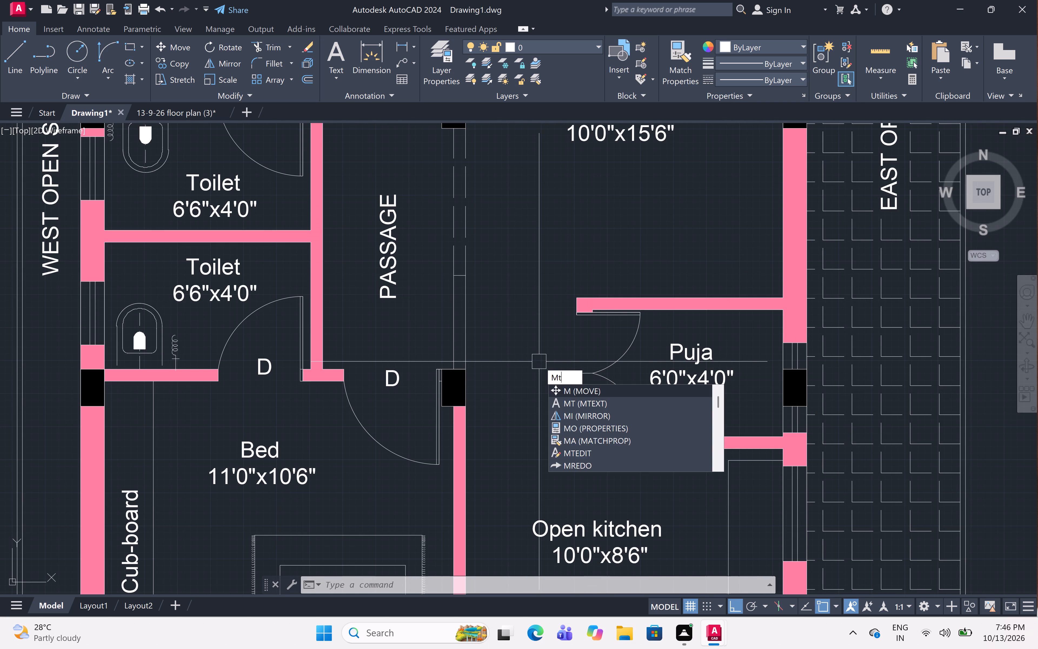
{"action": "key", "text": "space"}
{"action": "scroll", "coordinate": [533, 363], "scroll_direction": "up", "scroll_amount": 1}
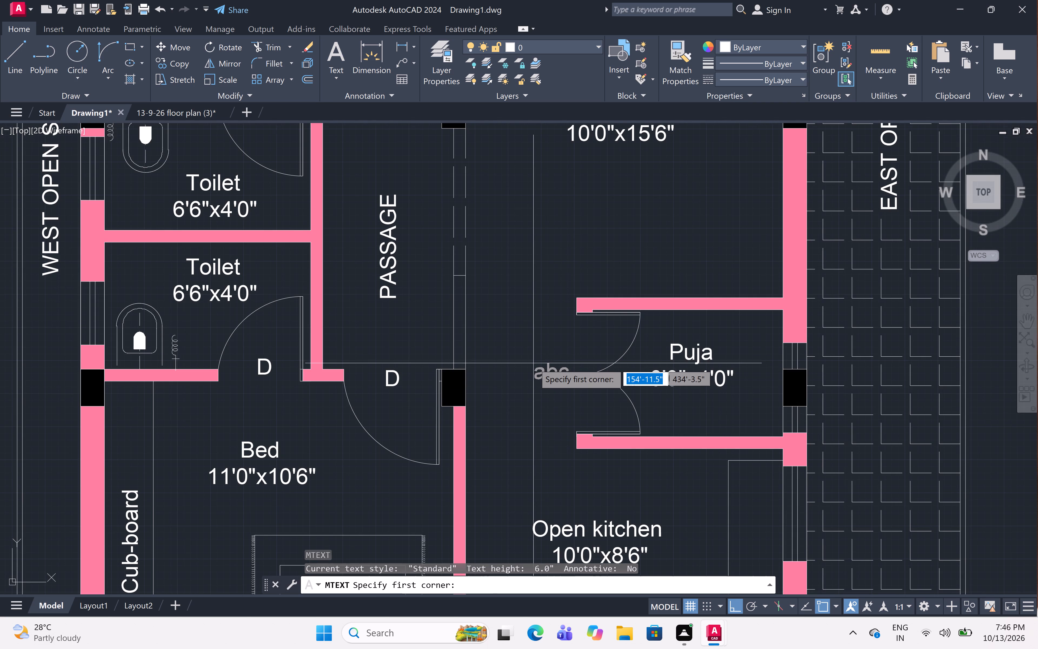
{"action": "left_click", "coordinate": [533, 359]}
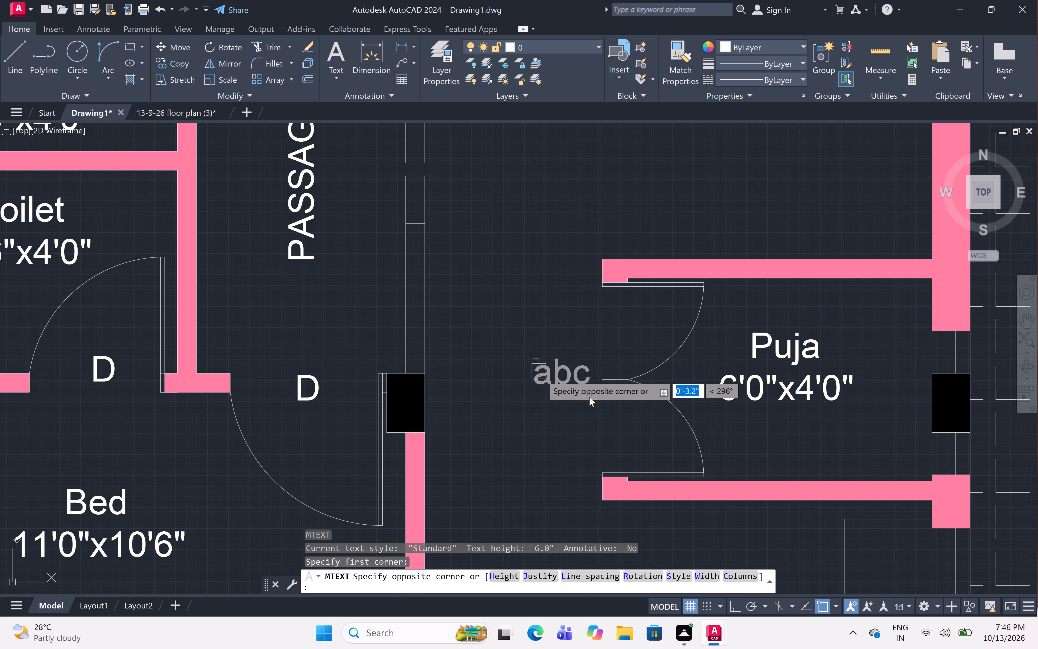
{"action": "left_click", "coordinate": [589, 399]}
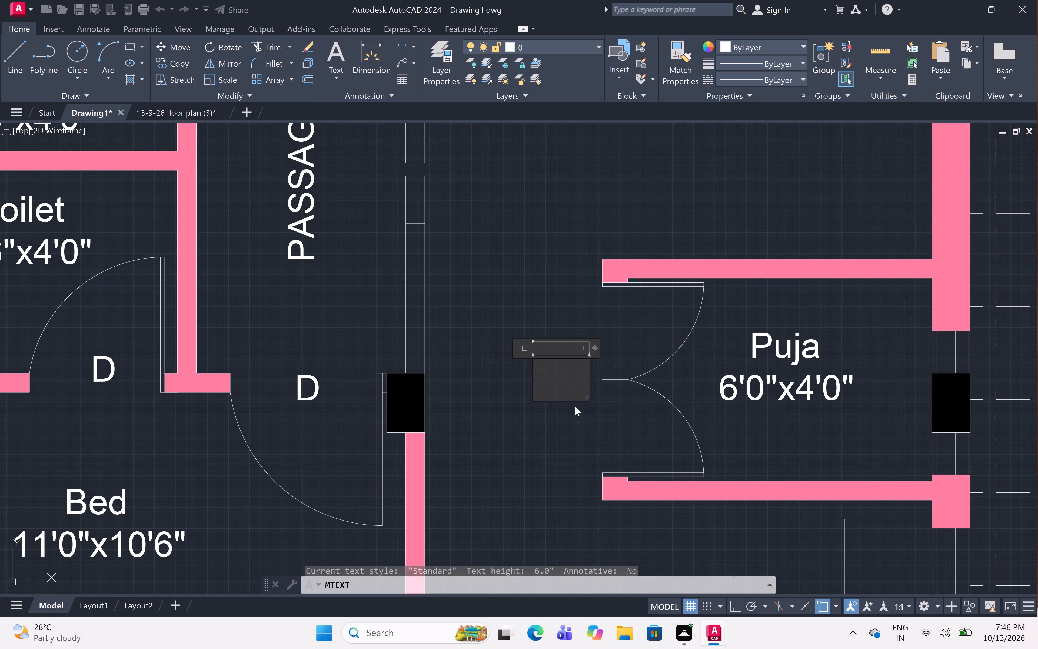
{"action": "type", "text": "MD"}
{"action": "left_click", "coordinate": [571, 405]}
Rotate the MD label by 270° so it reads downward beside the Puja double door.
{"action": "left_click", "coordinate": [557, 382]}
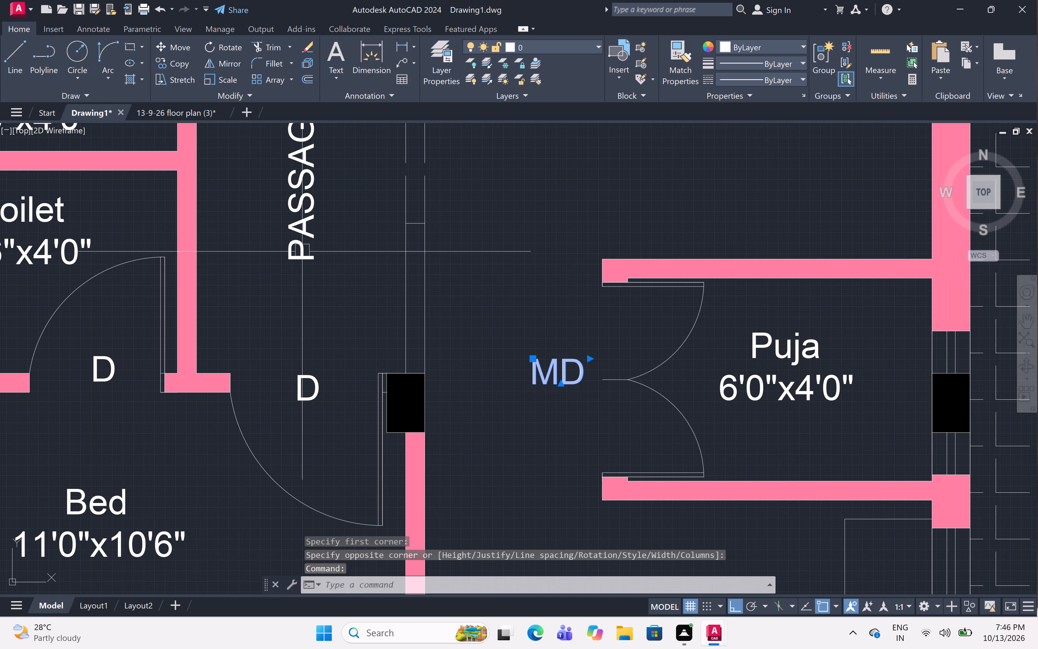
{"action": "left_click", "coordinate": [228, 45]}
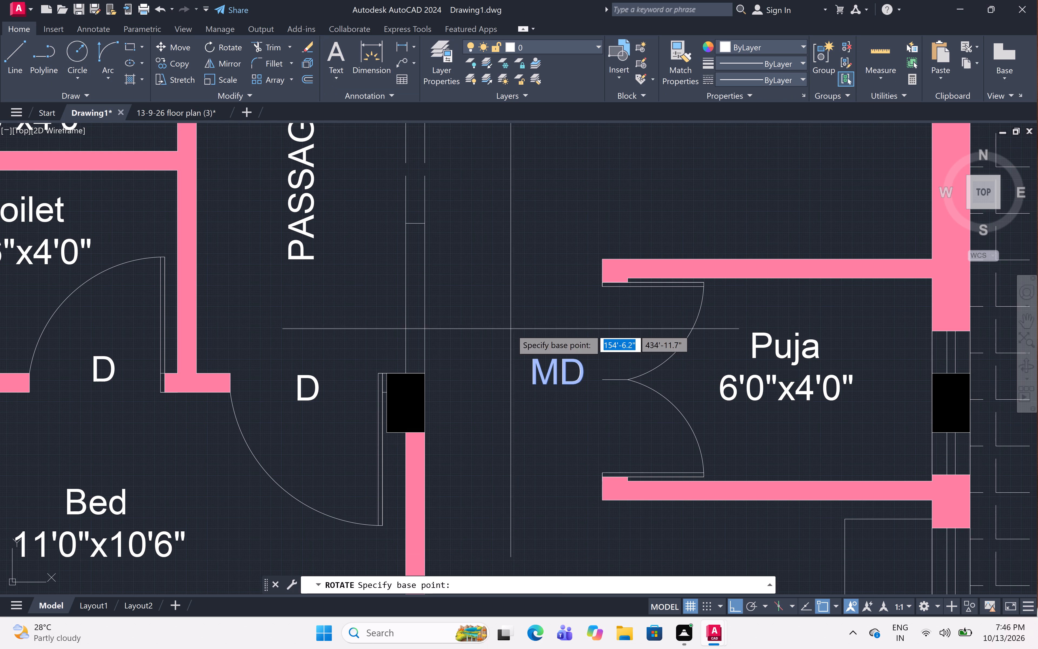
{"action": "left_click", "coordinate": [569, 377]}
{"action": "left_click", "coordinate": [552, 423]}
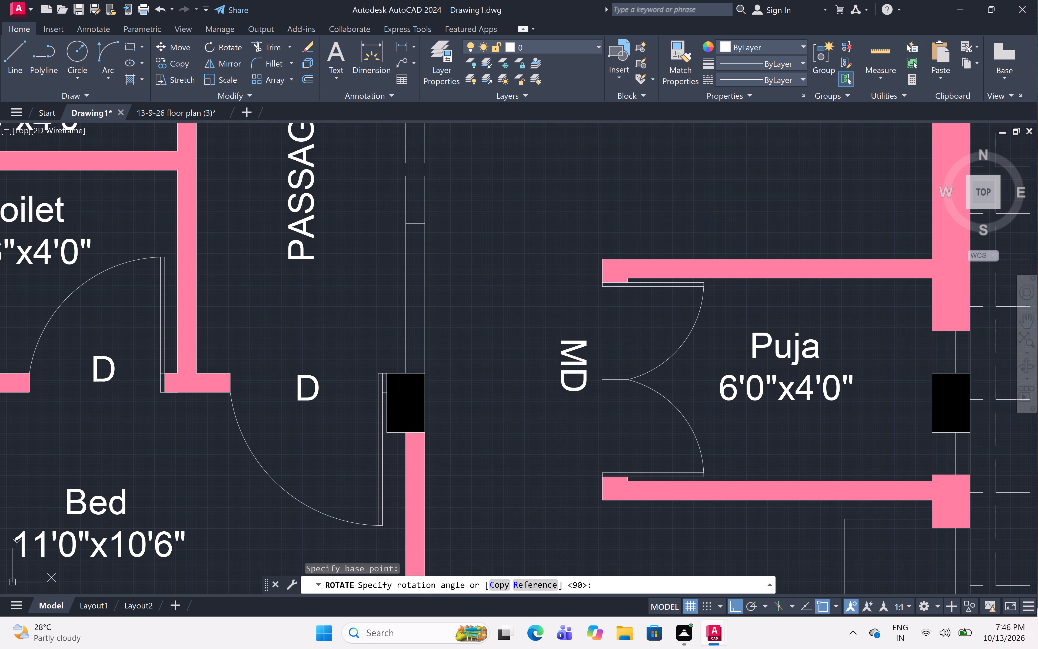
Move the MD label about 4" straight south to centre it on the Puja double door.
{"action": "left_click", "coordinate": [566, 357]}
{"action": "type", "text": "M"}
{"action": "key", "text": "space"}
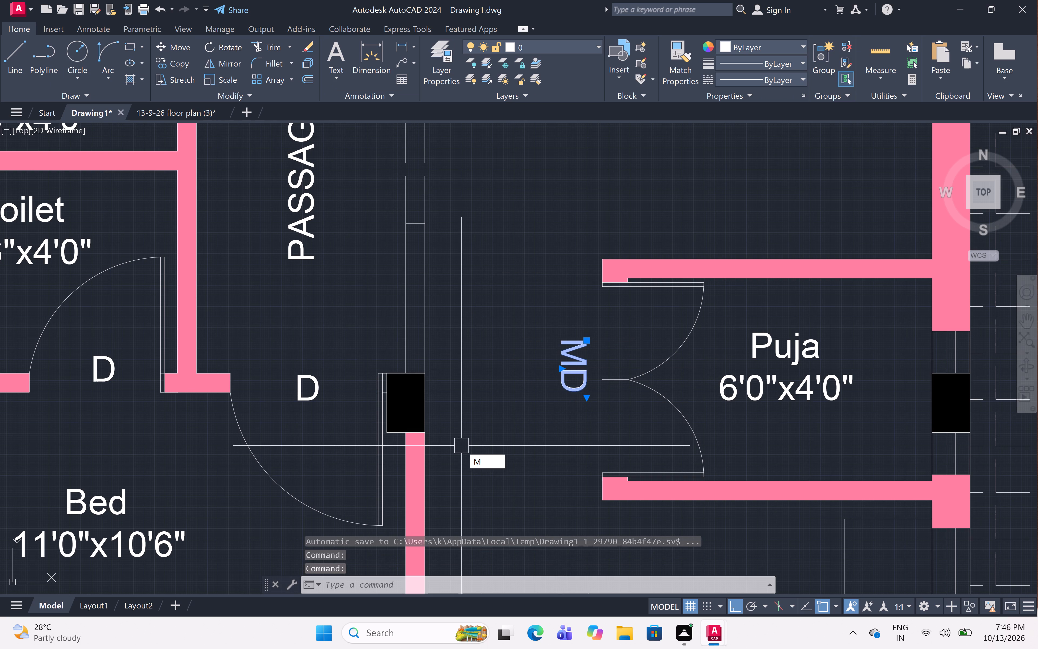
{"action": "left_click", "coordinate": [576, 370]}
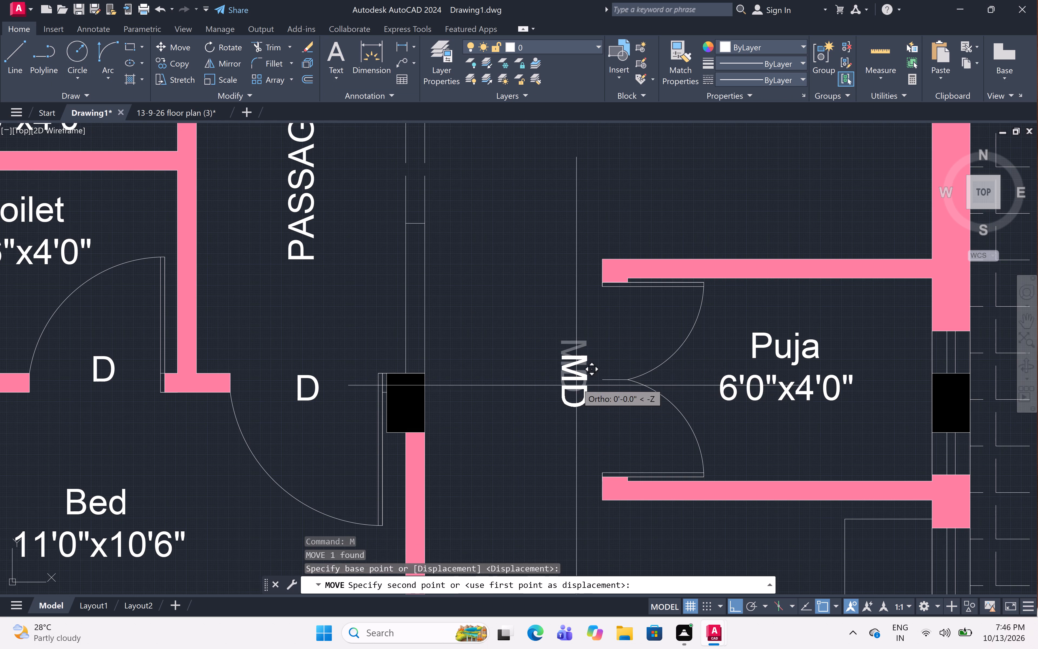
{"action": "scroll", "coordinate": [572, 381], "scroll_direction": "up", "scroll_amount": 3}
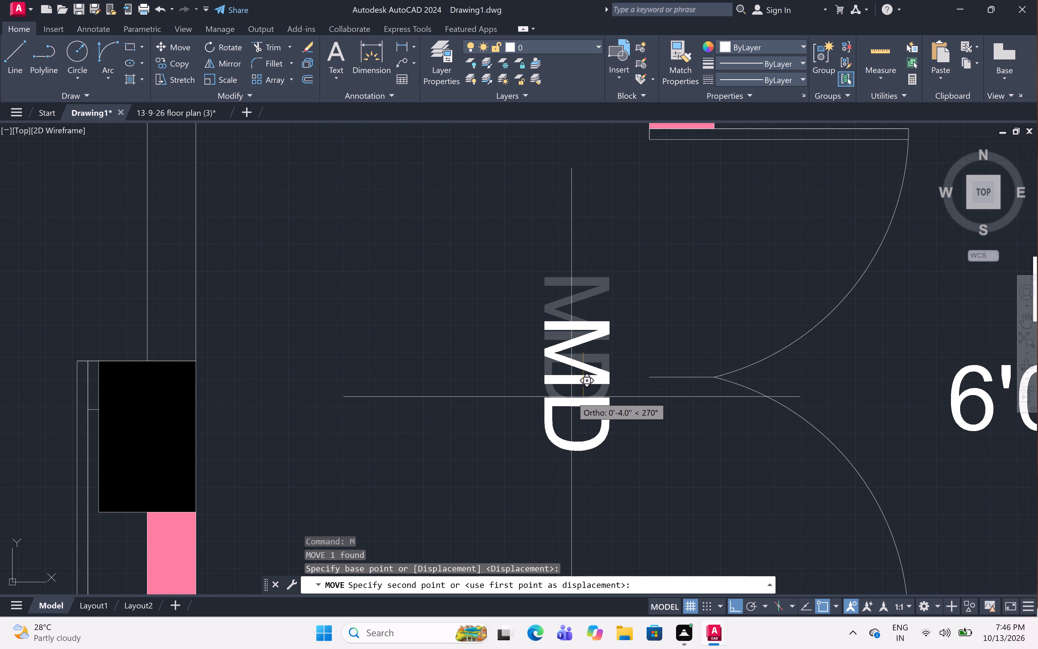
{"action": "left_click", "coordinate": [571, 397]}
Copy the kitchen sink from the 13-9-26 floor plan (3) drawing and paste it into Drawing1, in the empty area east of the plot.
{"action": "scroll", "coordinate": [567, 390], "scroll_direction": "down", "scroll_amount": 6}
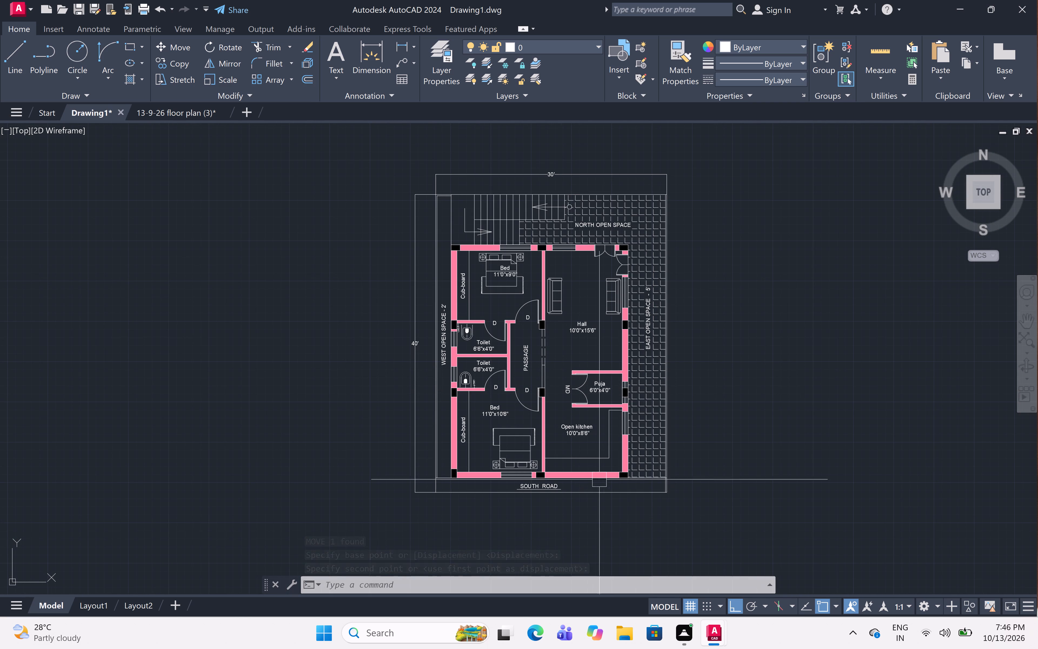
{"action": "scroll", "coordinate": [628, 428], "scroll_direction": "up", "scroll_amount": 3}
{"action": "middle_click_drag", "start_coordinate": [631, 430], "coordinate": [644, 451]}
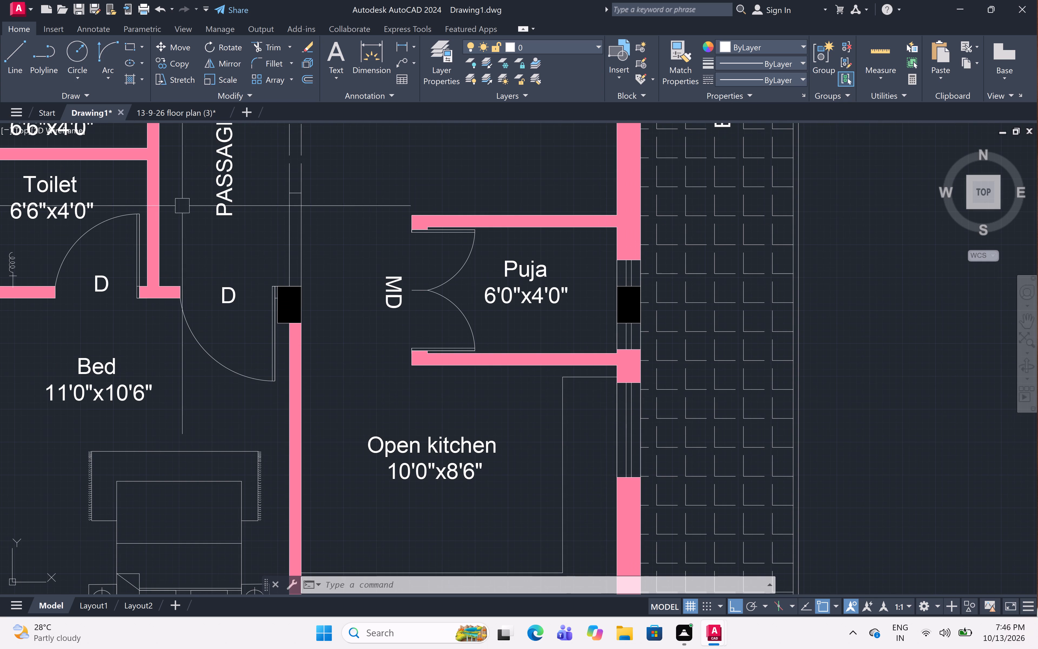
{"action": "left_click", "coordinate": [193, 110]}
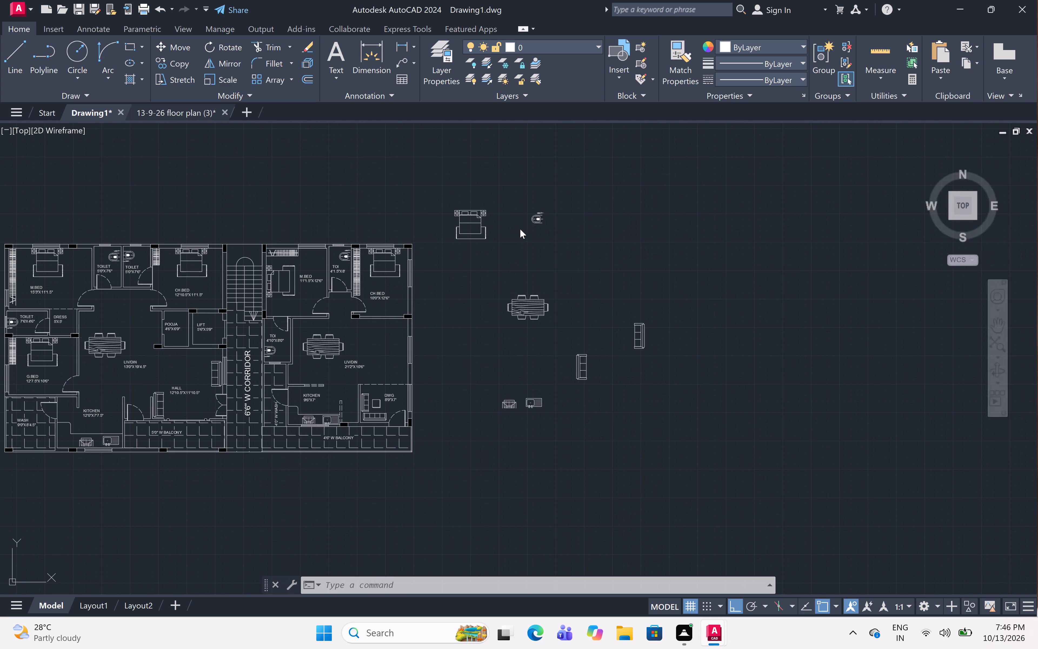
{"action": "scroll", "coordinate": [535, 379], "scroll_direction": "up", "scroll_amount": 1}
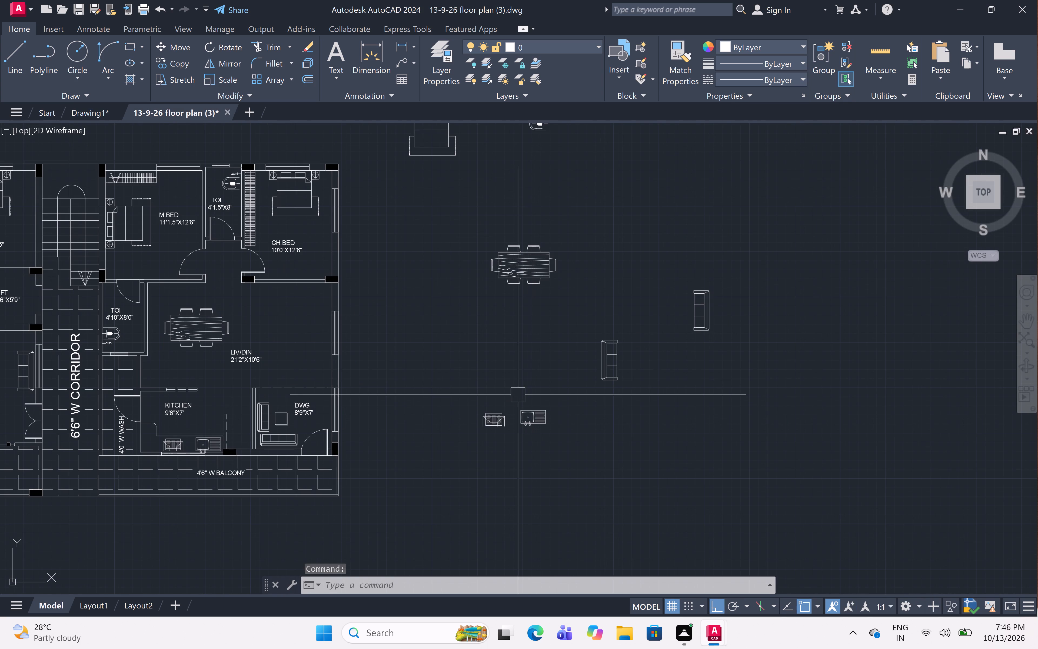
{"action": "left_click", "coordinate": [514, 391]}
{"action": "left_click", "coordinate": [557, 451]}
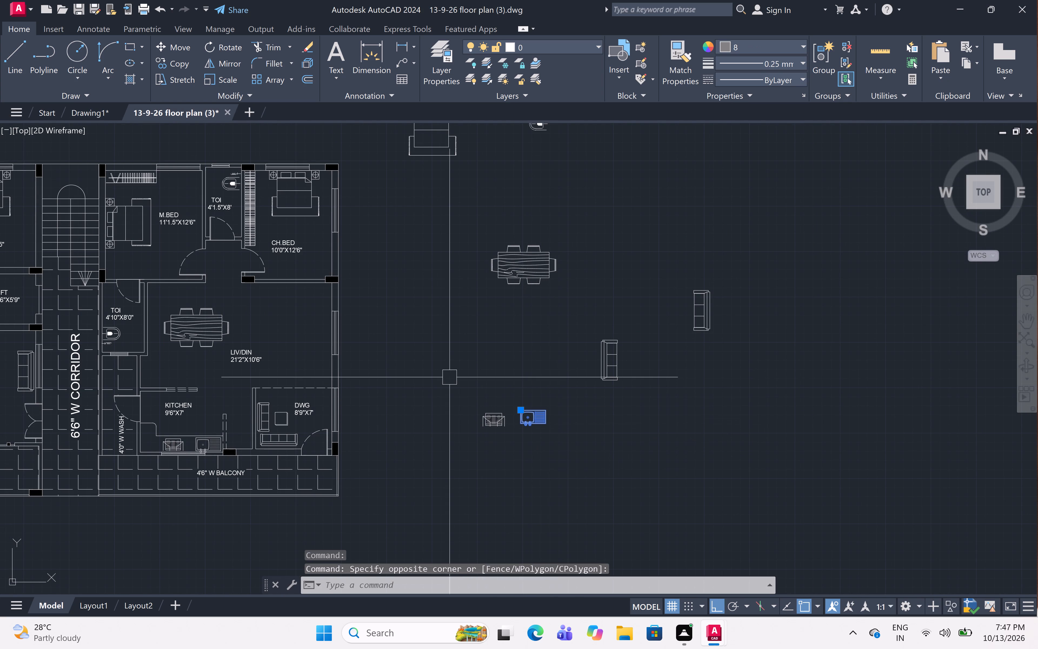
{"action": "key", "text": "ctrl+c"}
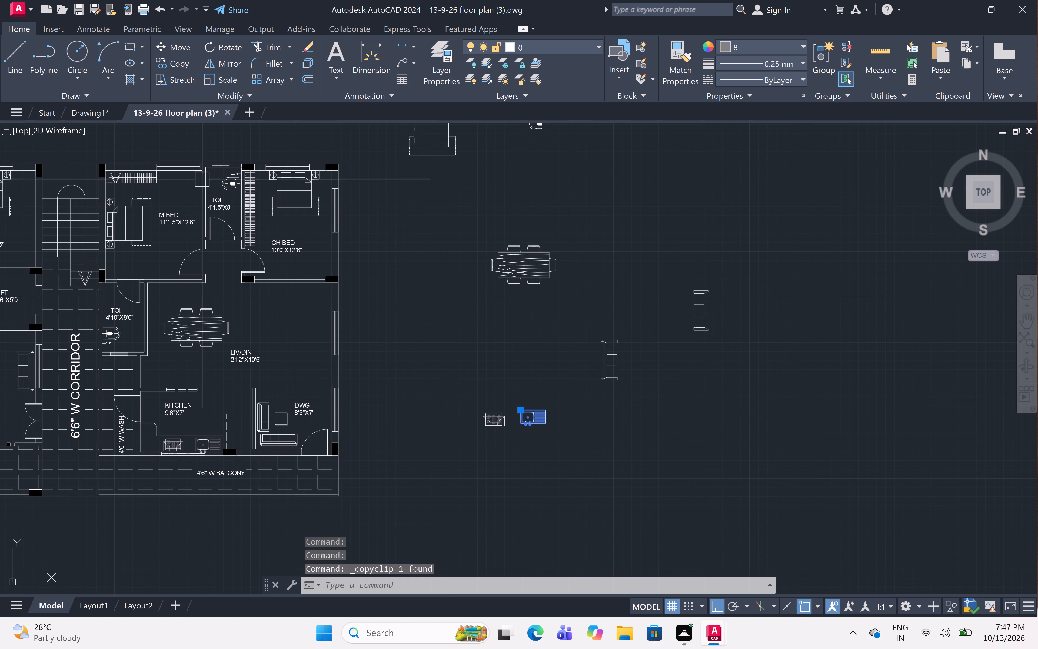
{"action": "left_click", "coordinate": [81, 111]}
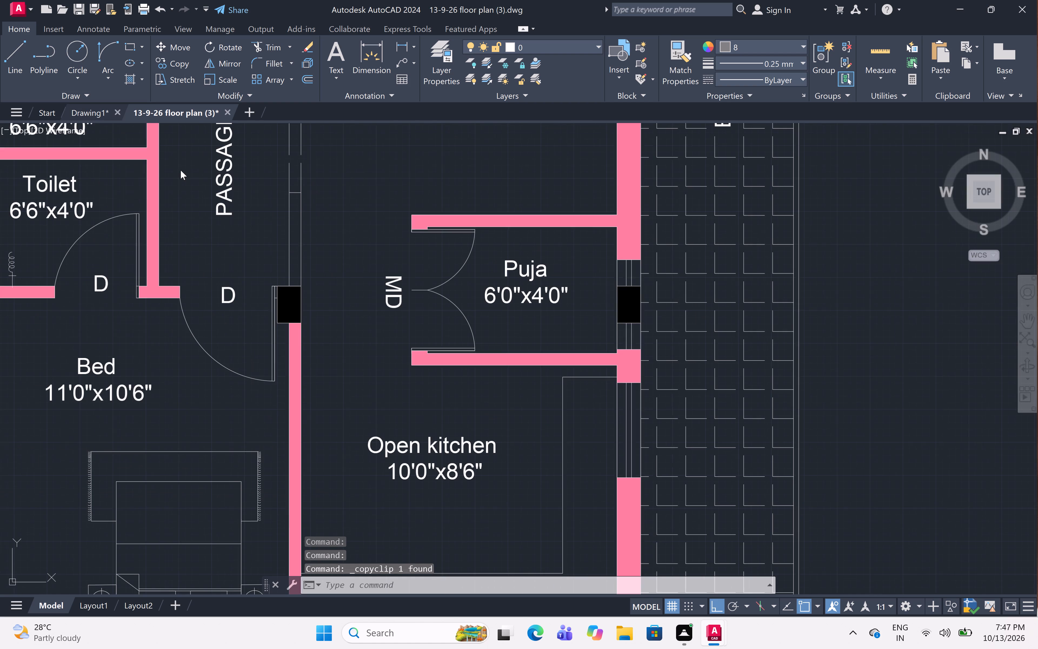
{"action": "key", "text": "ctrl+v"}
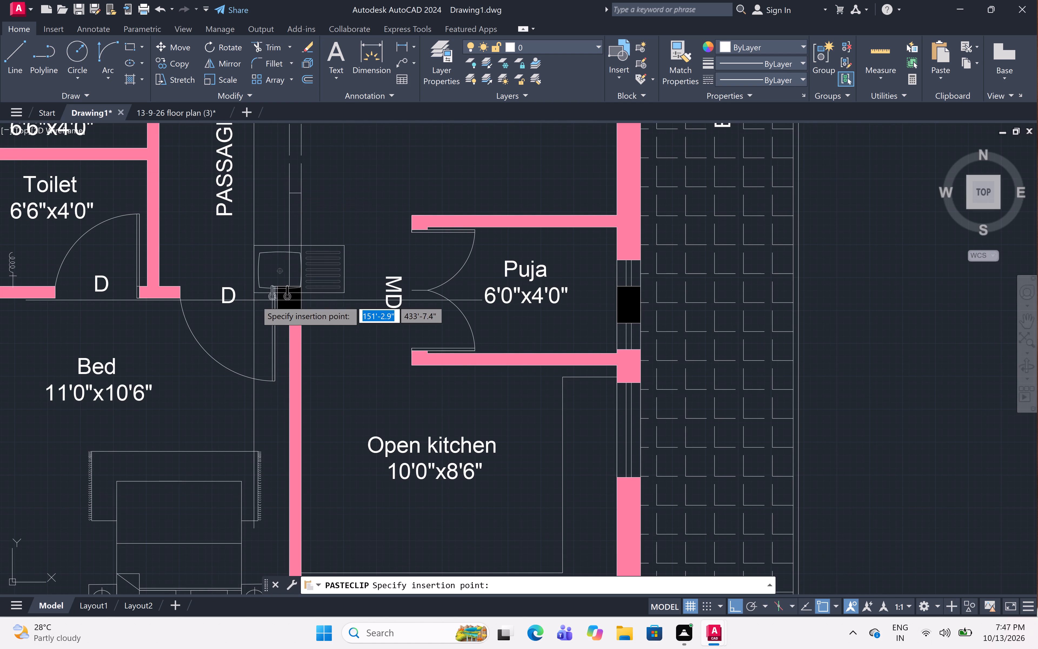
{"action": "scroll", "coordinate": [350, 339], "scroll_direction": "down", "scroll_amount": 2}
{"action": "left_click", "coordinate": [561, 407]}
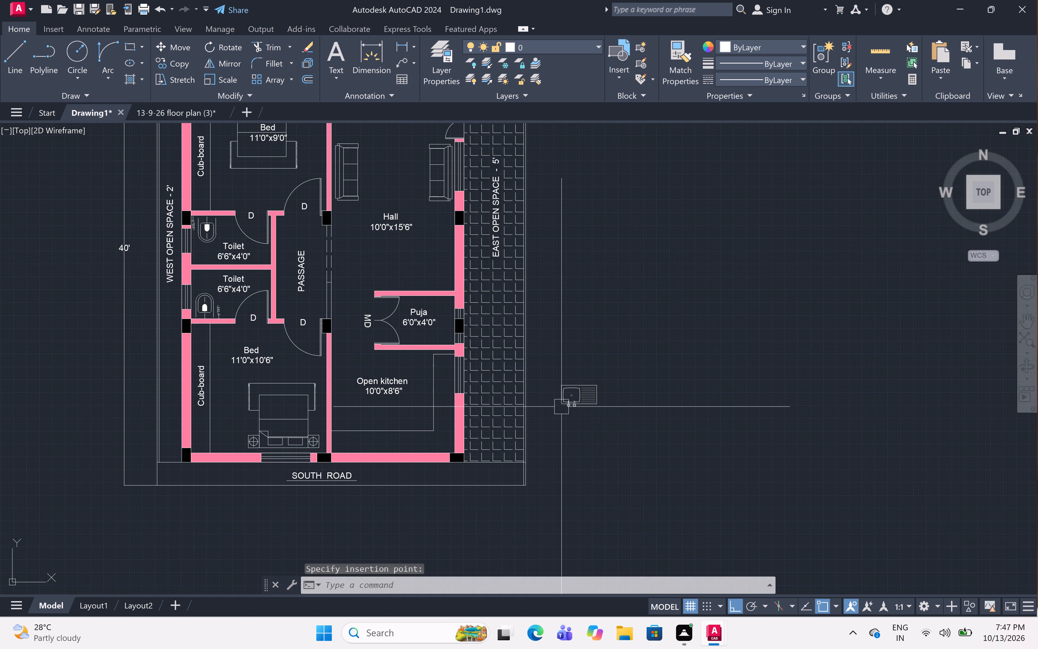
{"action": "key", "text": "Escape"}
Rotate the pasted sink a quarter turn counterclockwise, with its drainboard to the north and taps facing east.
{"action": "left_click", "coordinate": [611, 358]}
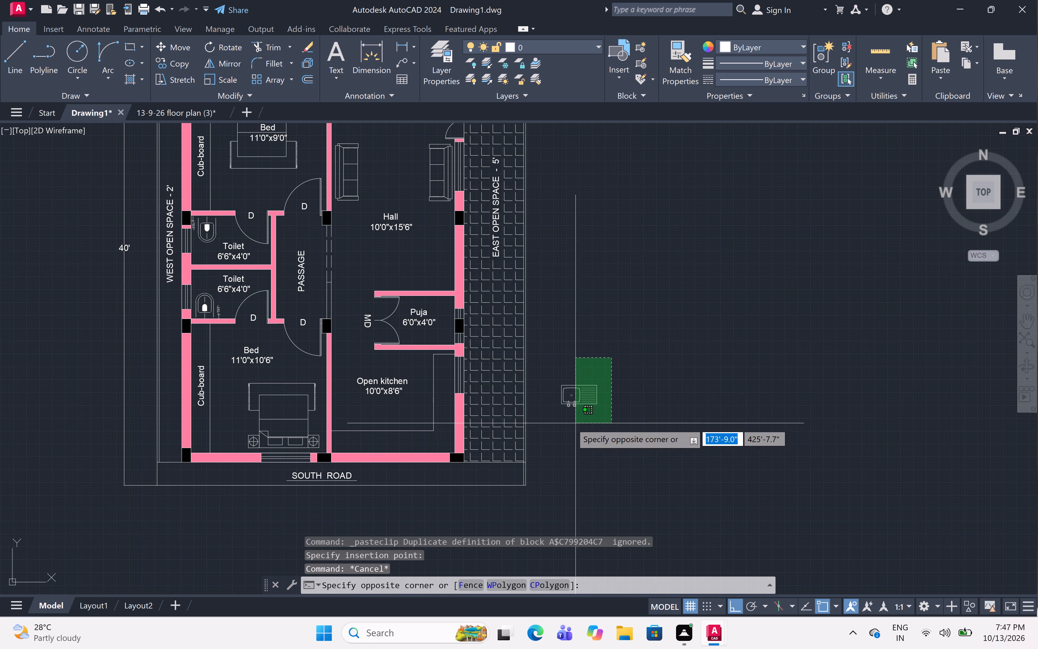
{"action": "left_click", "coordinate": [541, 430]}
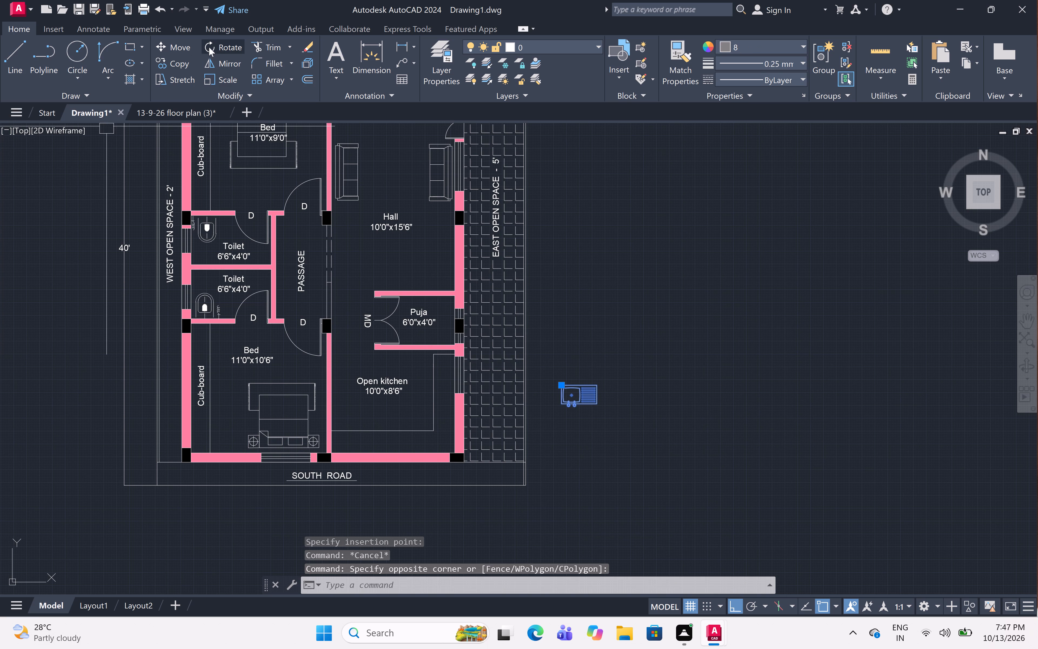
{"action": "left_click", "coordinate": [232, 47]}
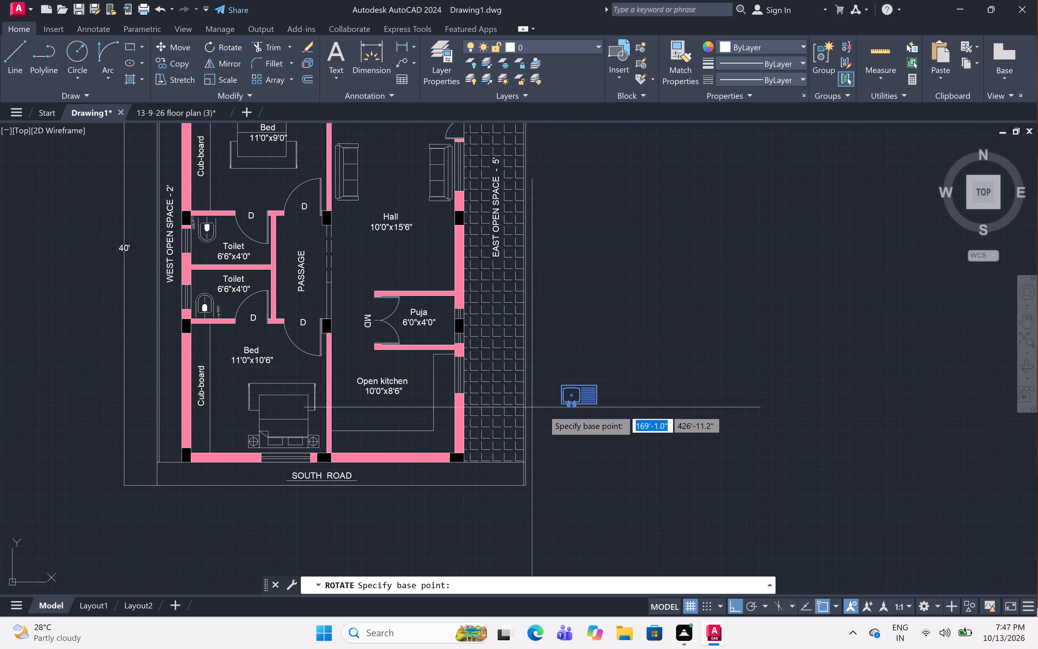
{"action": "left_click", "coordinate": [591, 398]}
{"action": "left_click", "coordinate": [588, 339]}
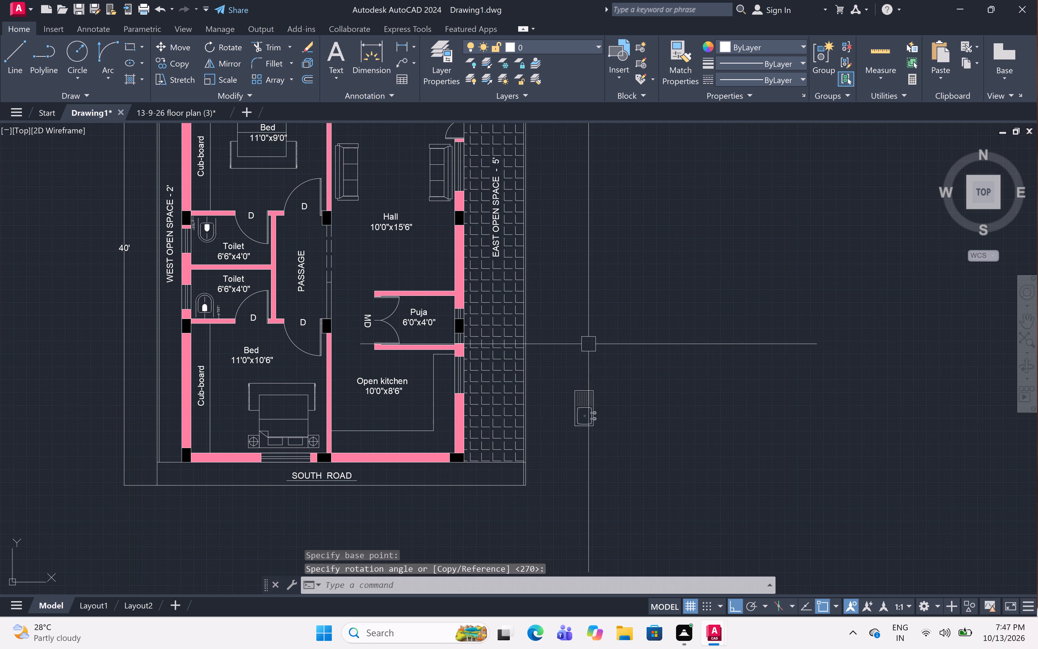
Move the rotated sink, with ortho off, onto the open kitchen's east counter in front of the window.
{"action": "left_click", "coordinate": [605, 367]}
{"action": "left_click", "coordinate": [565, 469]}
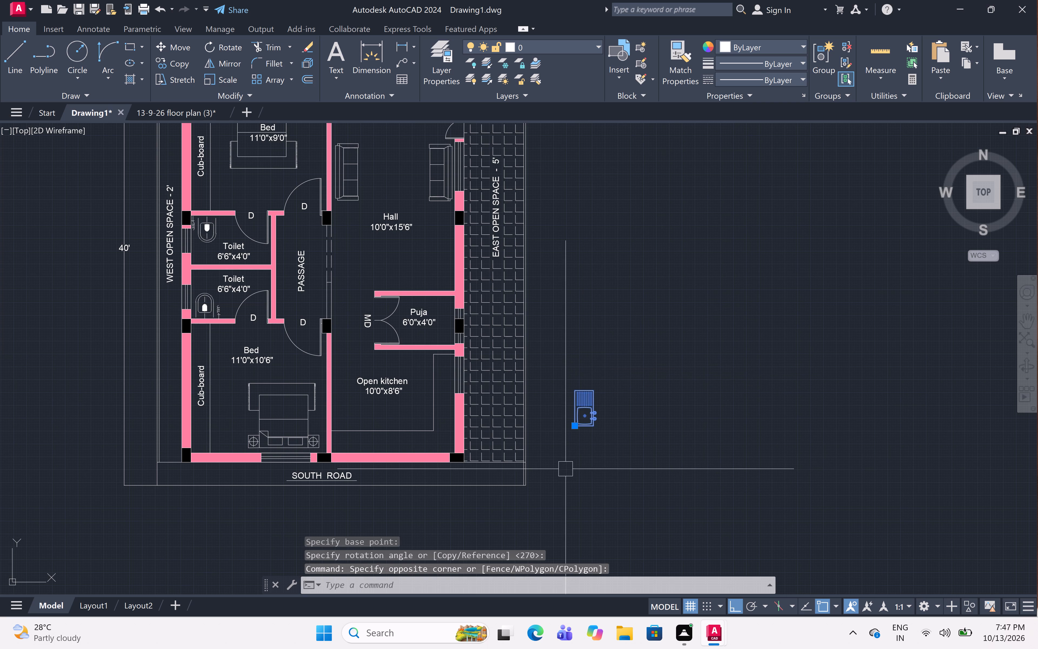
{"action": "scroll", "coordinate": [574, 364], "scroll_direction": "up", "scroll_amount": 1}
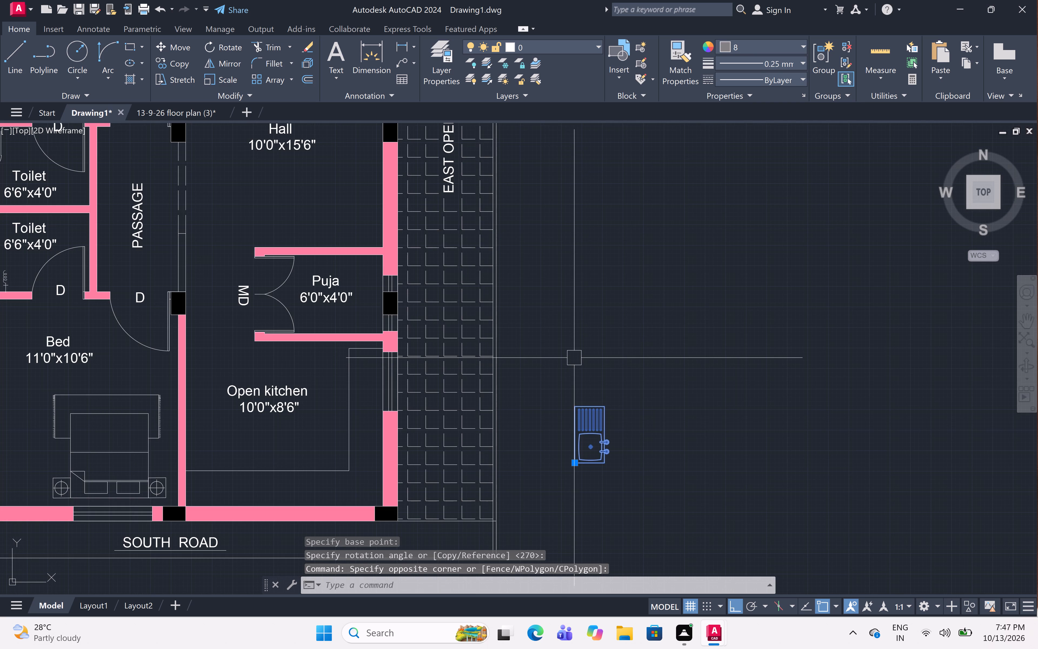
{"action": "type", "text": "M"}
{"action": "key", "text": "space"}
{"action": "left_click", "coordinate": [601, 436]}
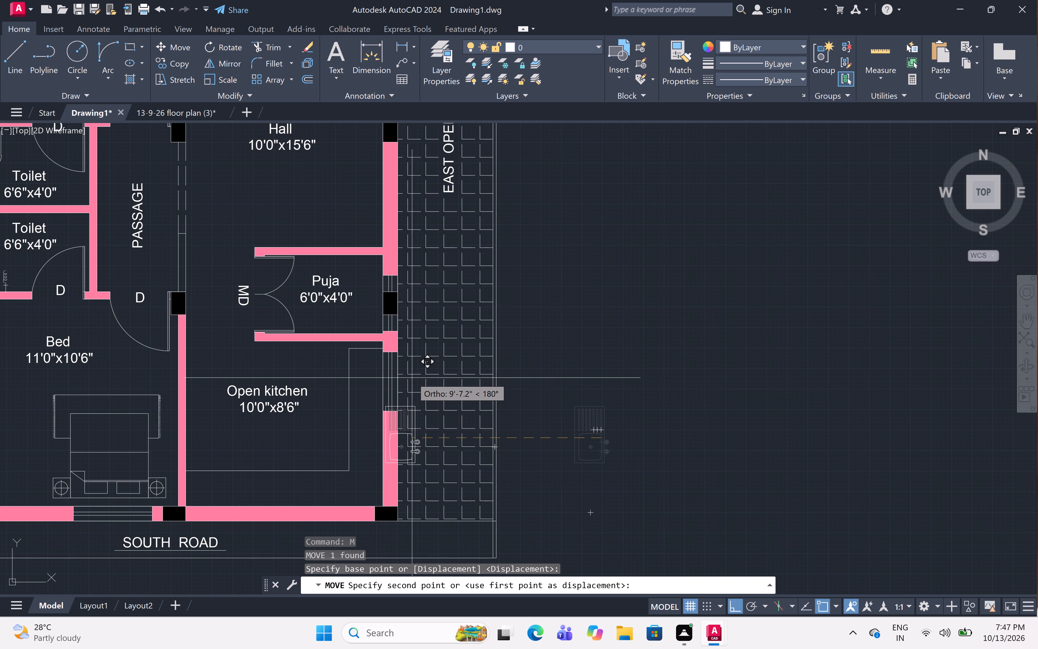
{"action": "key", "text": "F8"}
{"action": "scroll", "coordinate": [395, 393], "scroll_direction": "up", "scroll_amount": 3}
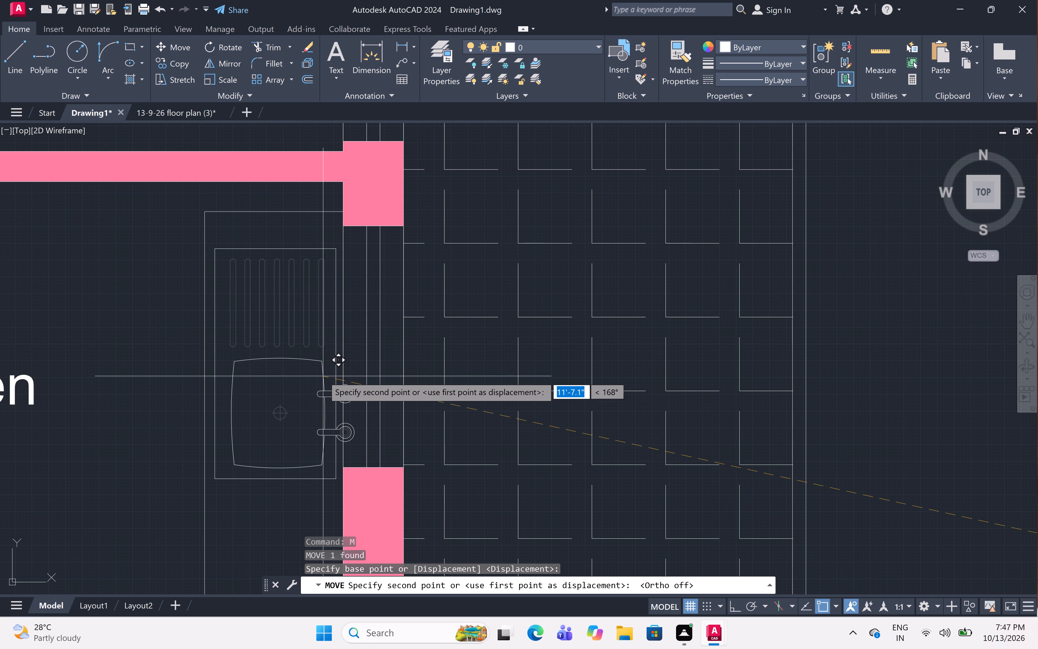
{"action": "left_click", "coordinate": [308, 374]}
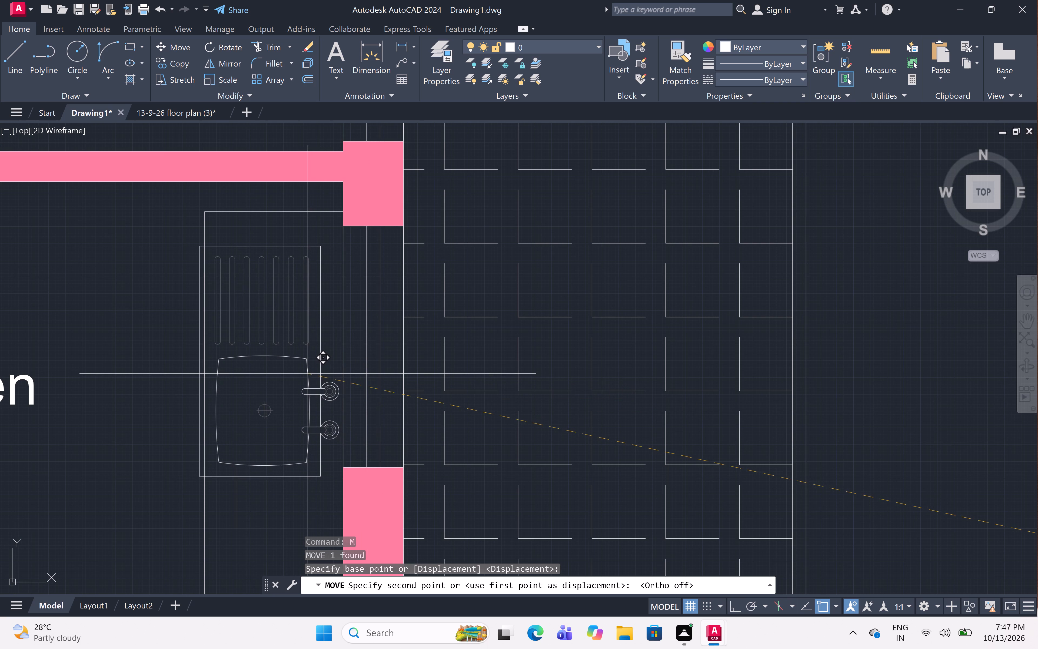
Move the east counter's long front edge line about 3.6" west, clear of the sink, with ortho off.
{"action": "scroll", "coordinate": [195, 323], "scroll_direction": "down", "scroll_amount": 3}
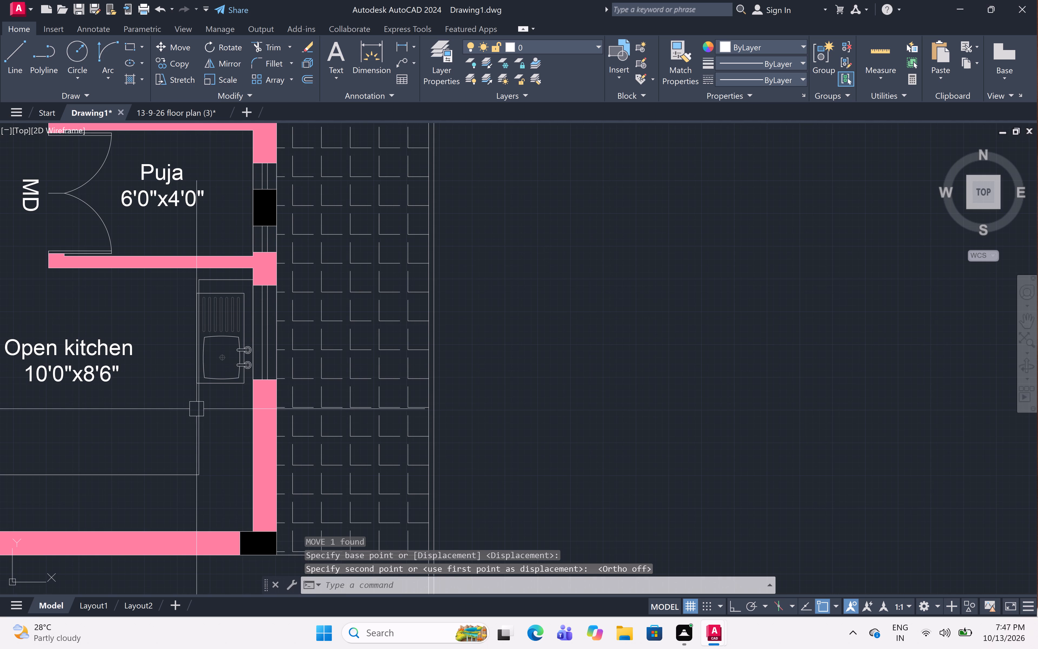
{"action": "left_click", "coordinate": [197, 409]}
{"action": "scroll", "coordinate": [199, 367], "scroll_direction": "up", "scroll_amount": 3}
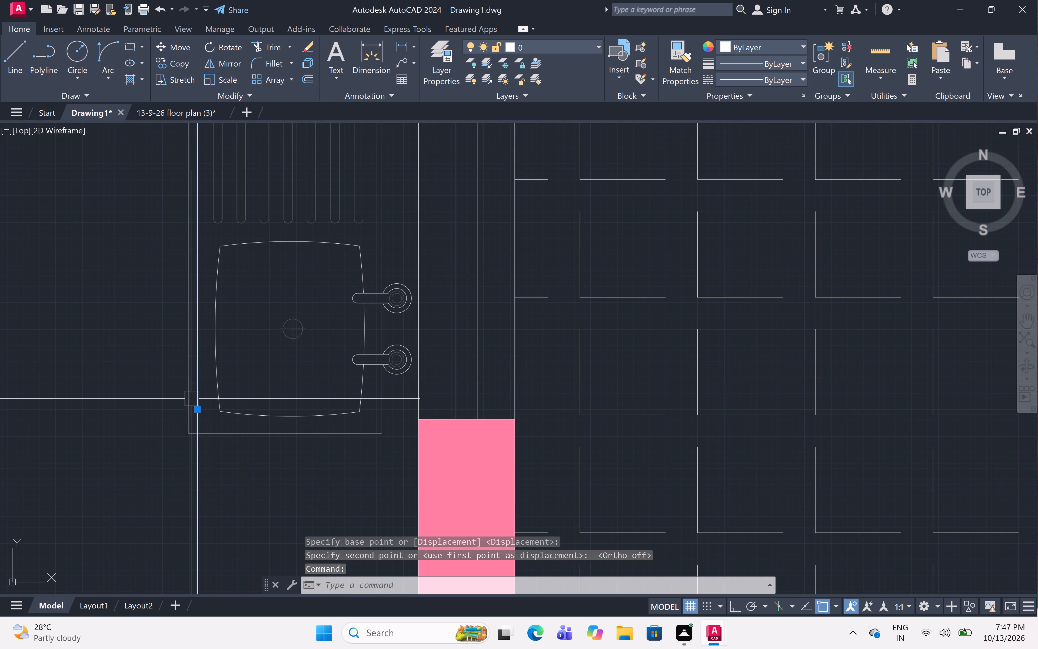
{"action": "left_click", "coordinate": [199, 408]}
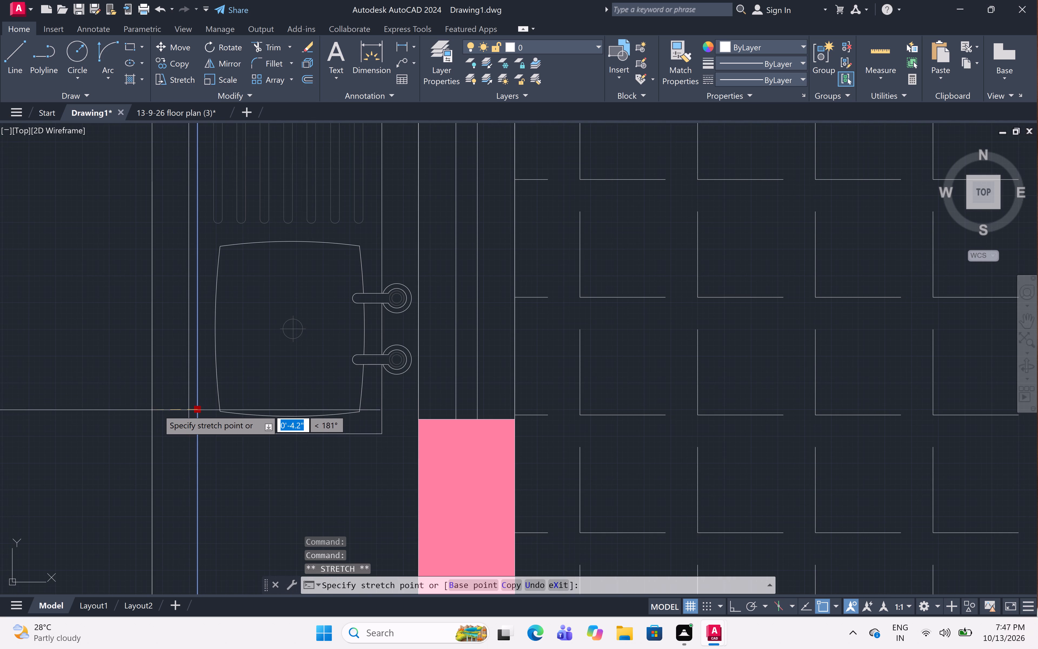
{"action": "scroll", "coordinate": [159, 409], "scroll_direction": "down", "scroll_amount": 2}
{"action": "left_click", "coordinate": [159, 409]}
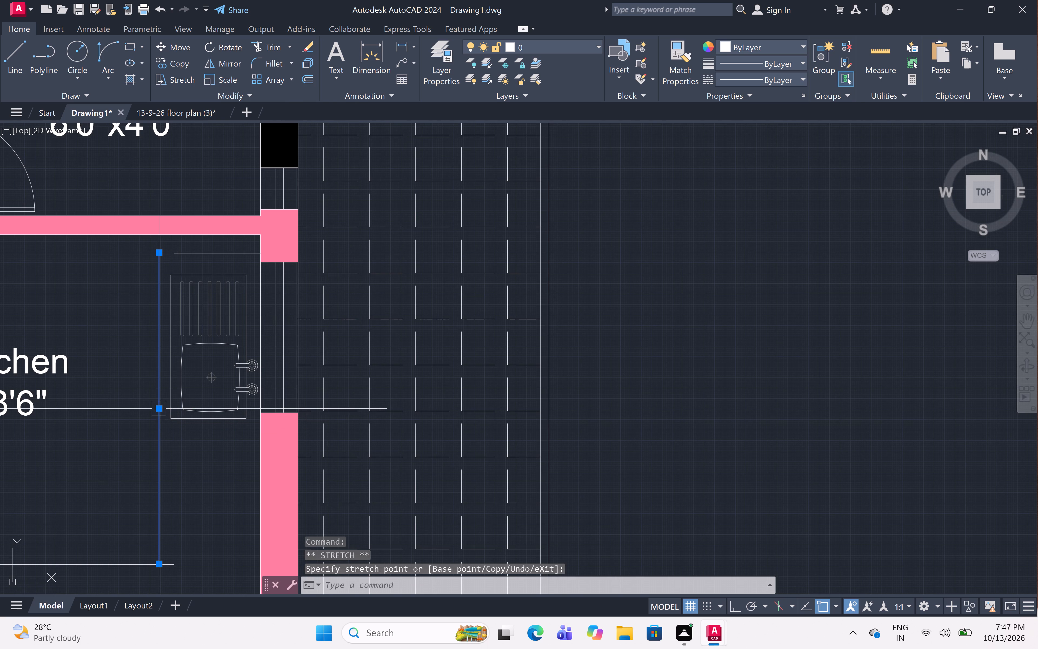
Stretch the west end of the east counter's short north edge to meet the top of the shifted front edge.
{"action": "left_click", "coordinate": [206, 257]}
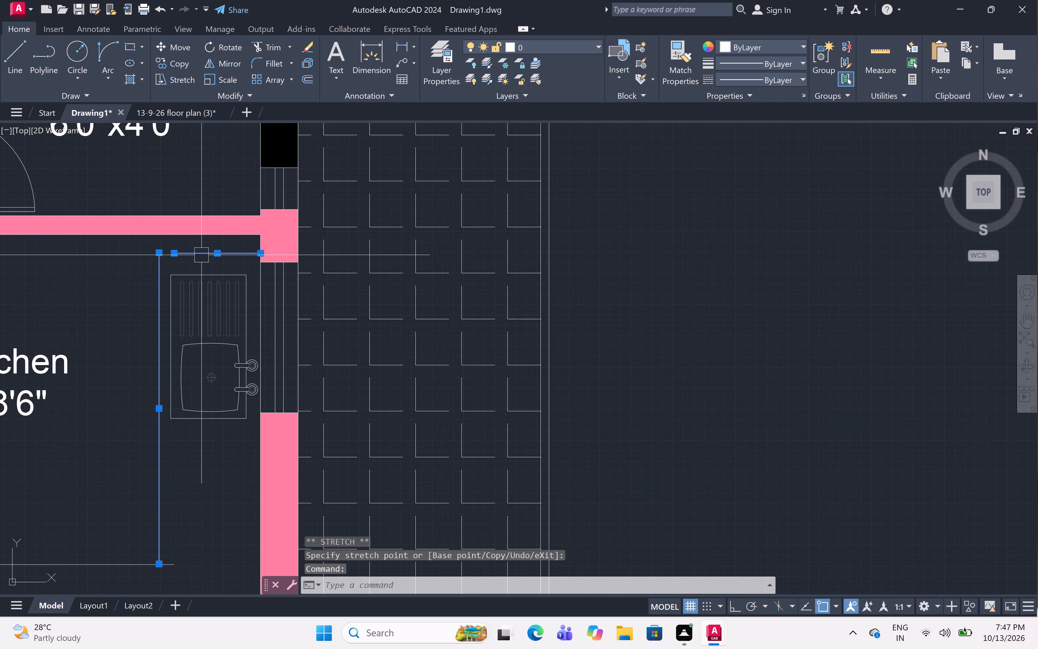
{"action": "left_click", "coordinate": [172, 253]}
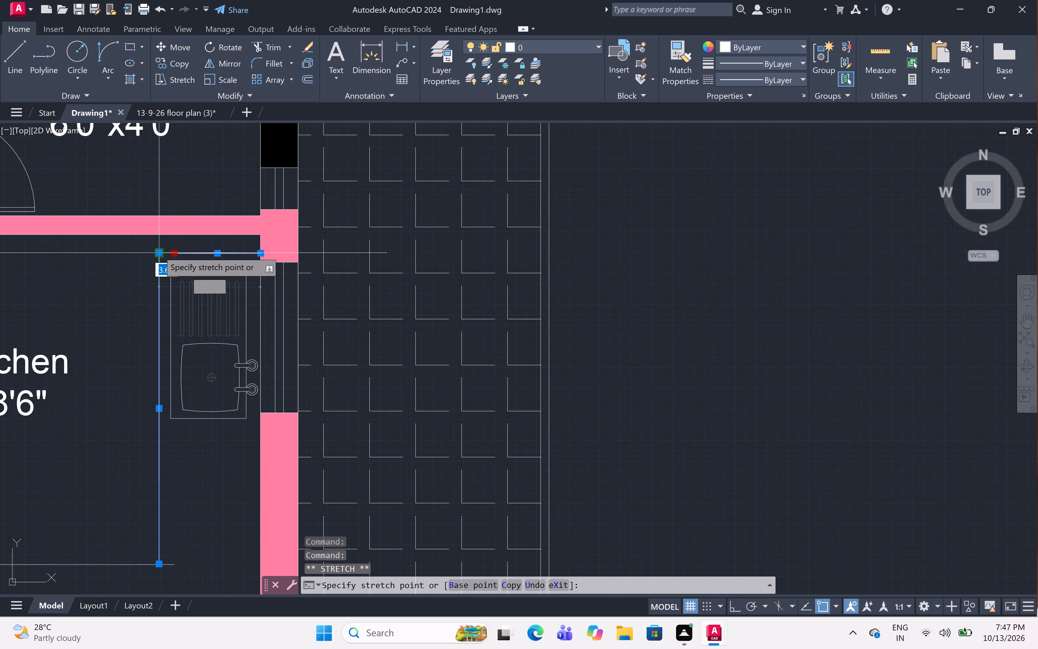
{"action": "left_click", "coordinate": [158, 250]}
{"action": "key", "text": "Escape"}
Trim away the open kitchen's south counter line that overshoots the shifted east counter edge, undoing and repeating the cut once.
{"action": "scroll", "coordinate": [178, 256], "scroll_direction": "down", "scroll_amount": 2}
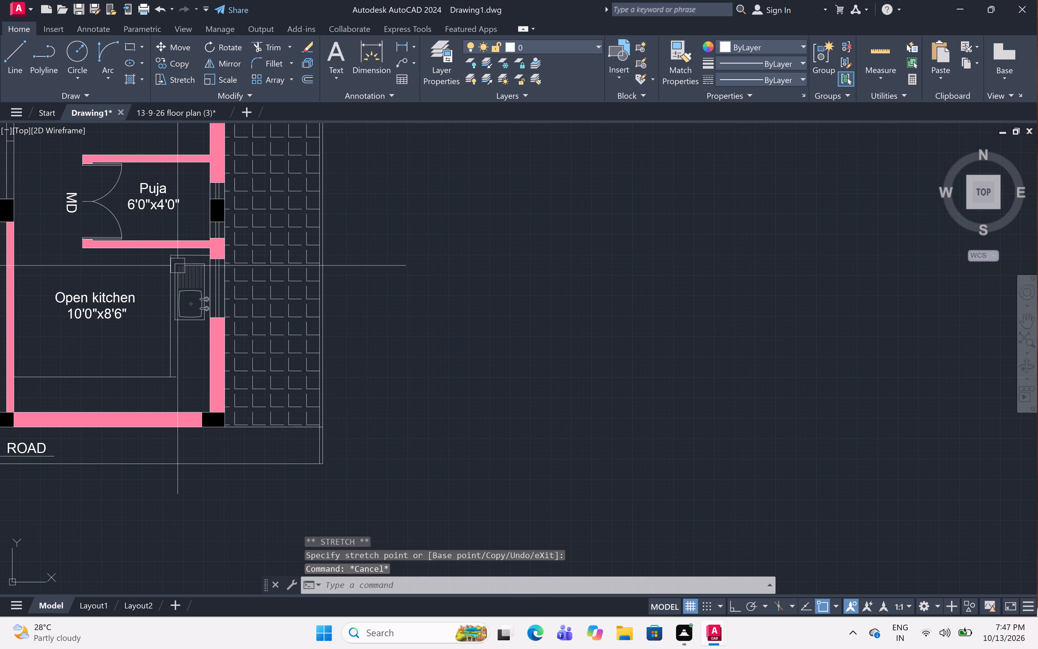
{"action": "scroll", "coordinate": [185, 391], "scroll_direction": "up", "scroll_amount": 3}
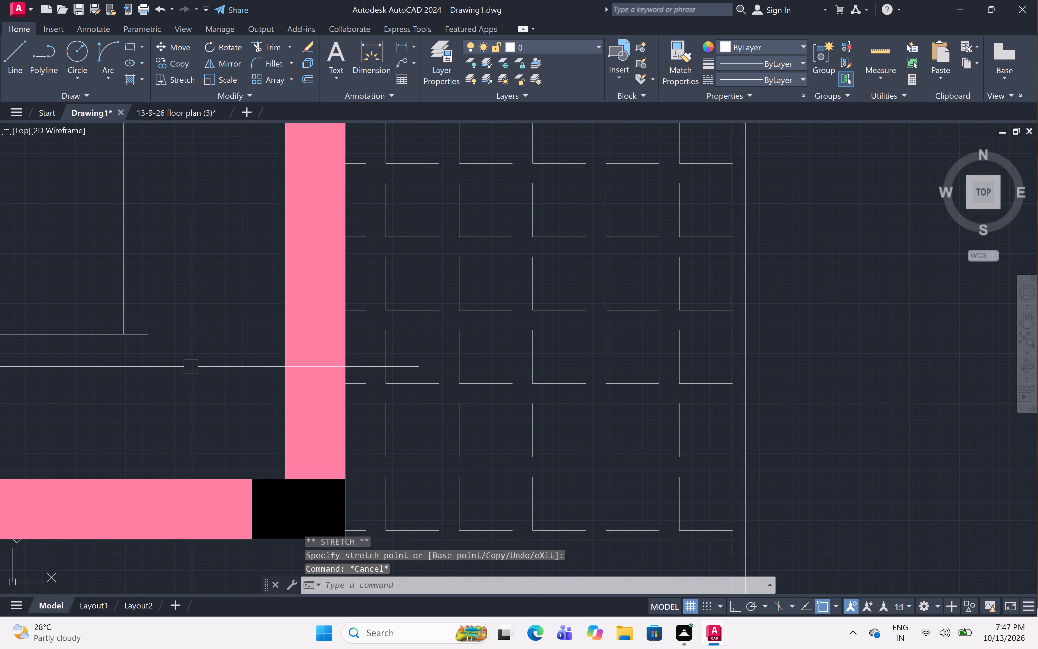
{"action": "type", "text": "TR"}
{"action": "key", "text": "space"}
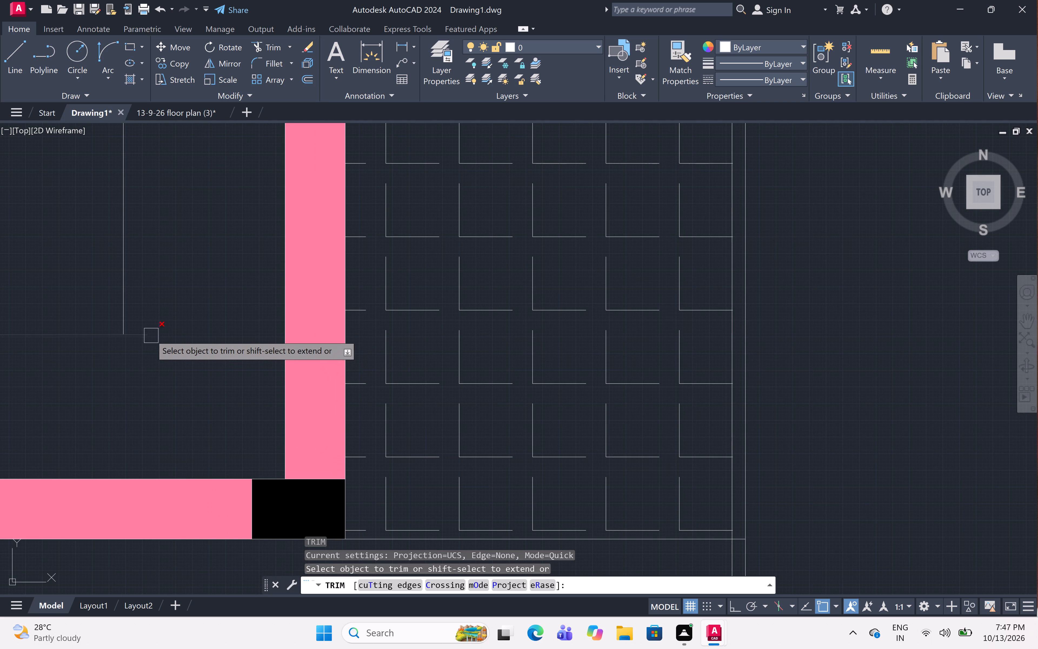
{"action": "left_click", "coordinate": [146, 331]}
{"action": "scroll", "coordinate": [191, 324], "scroll_direction": "down", "scroll_amount": 4}
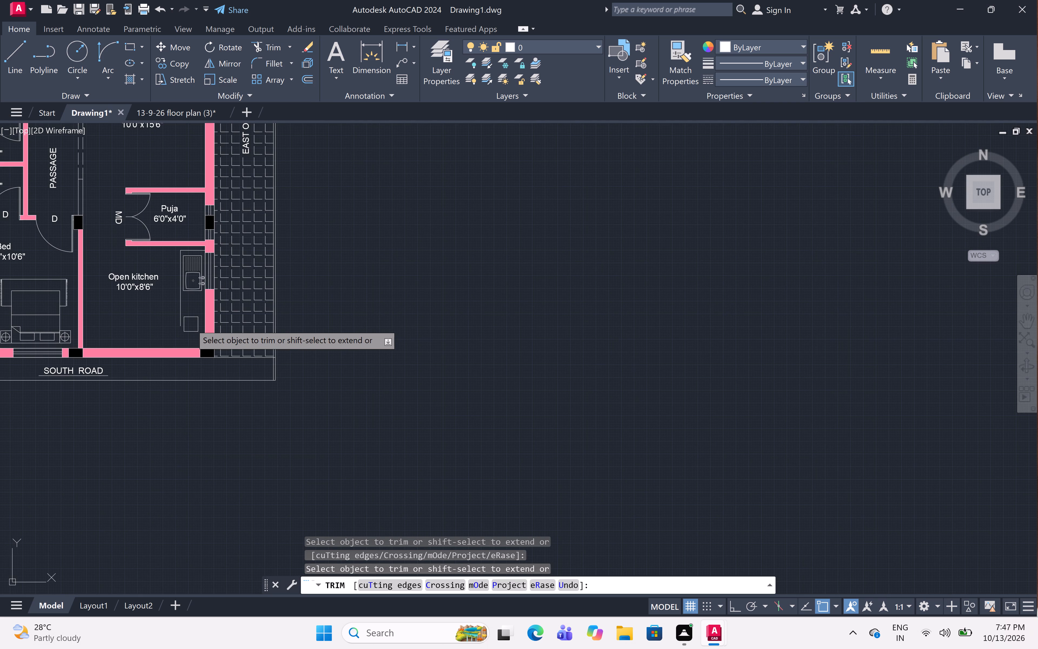
{"action": "key", "text": "ctrl+z"}
{"action": "scroll", "coordinate": [162, 337], "scroll_direction": "down", "scroll_amount": 3}
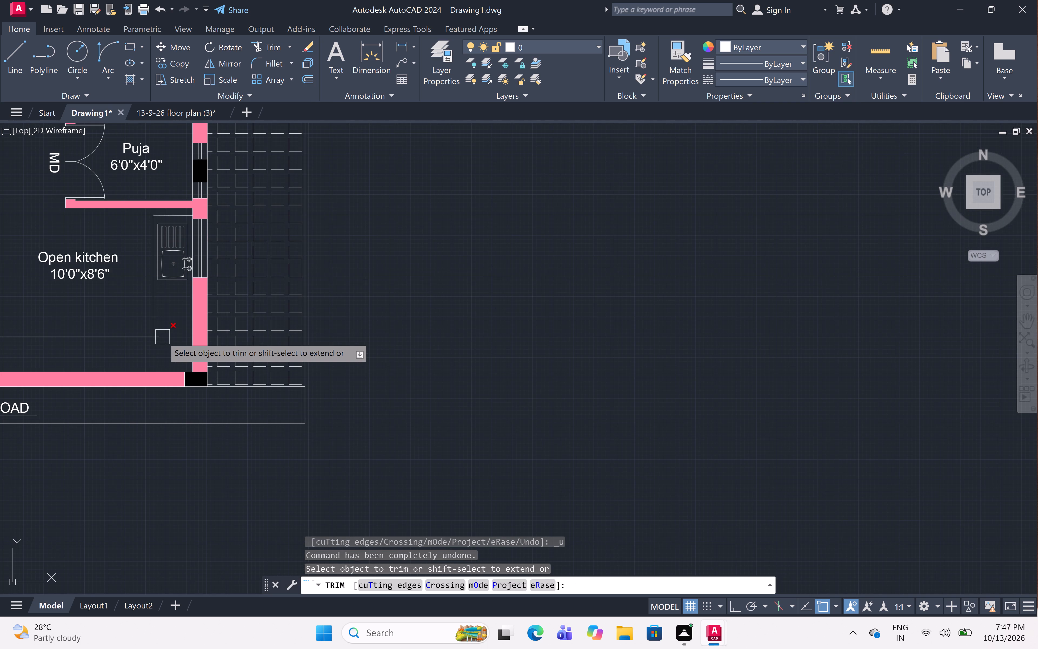
{"action": "scroll", "coordinate": [162, 337], "scroll_direction": "down", "scroll_amount": 1}
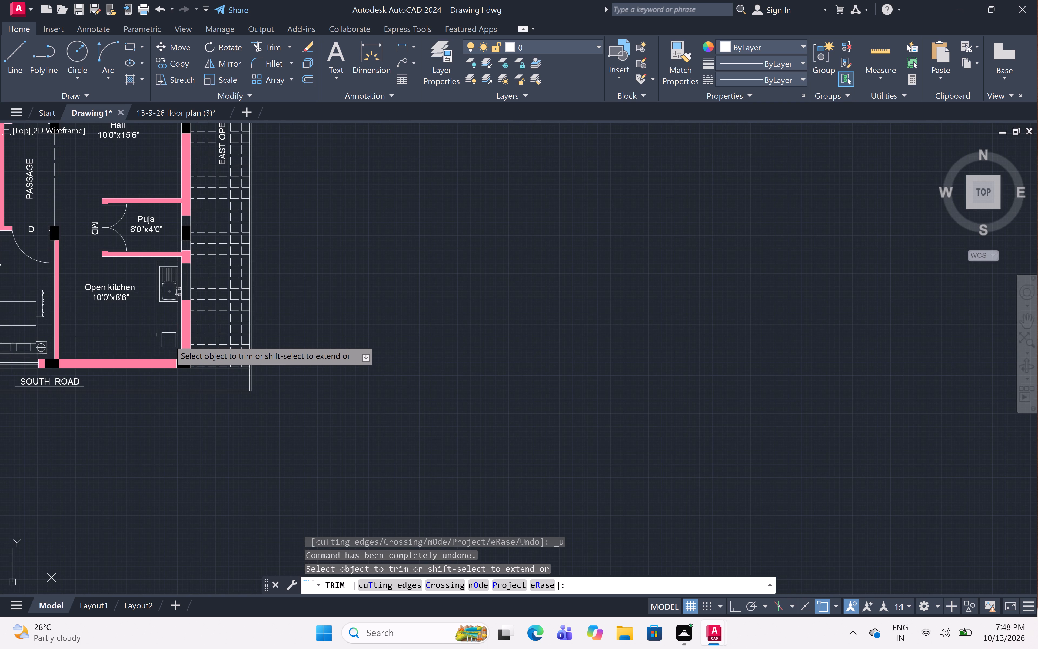
{"action": "left_click", "coordinate": [167, 338]}
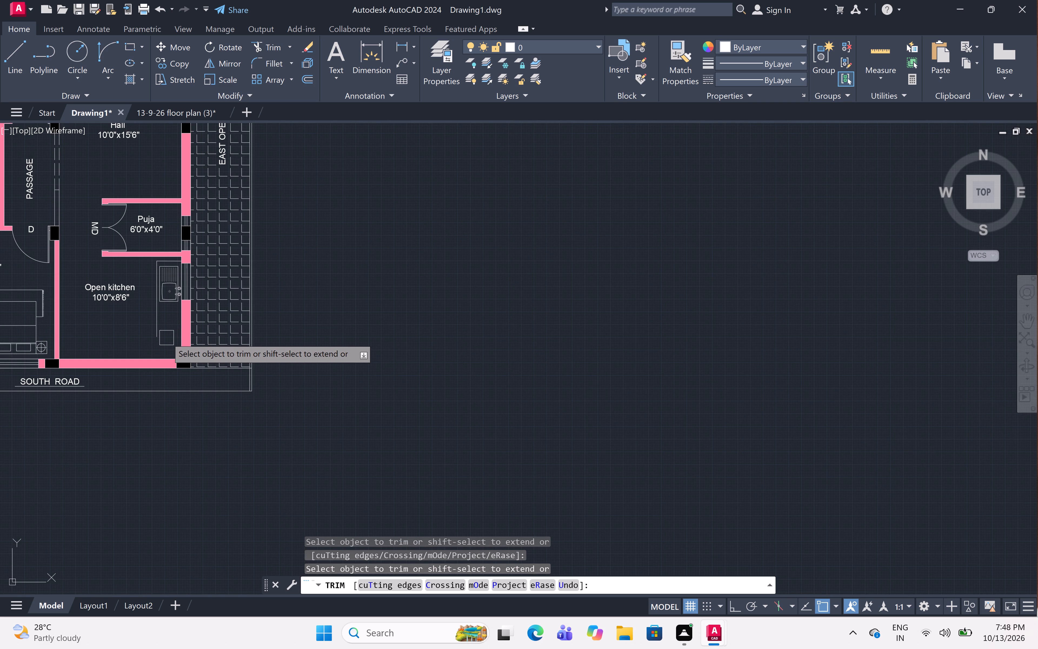
{"action": "middle_click_drag", "start_coordinate": [167, 338], "coordinate": [341, 357]}
{"action": "scroll", "coordinate": [328, 375], "scroll_direction": "up", "scroll_amount": 2}
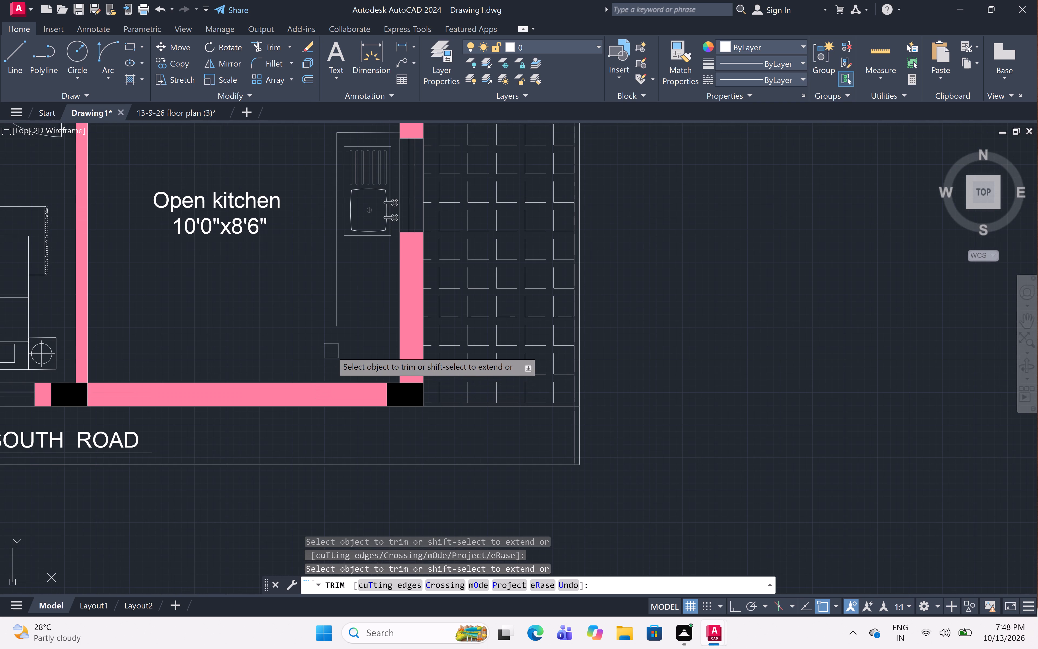
{"action": "key", "text": "Escape"}
Draw a line about 8' long, with ortho on, from the south end of the east counter's edge to the kitchen's west wall.
{"action": "type", "text": "L"}
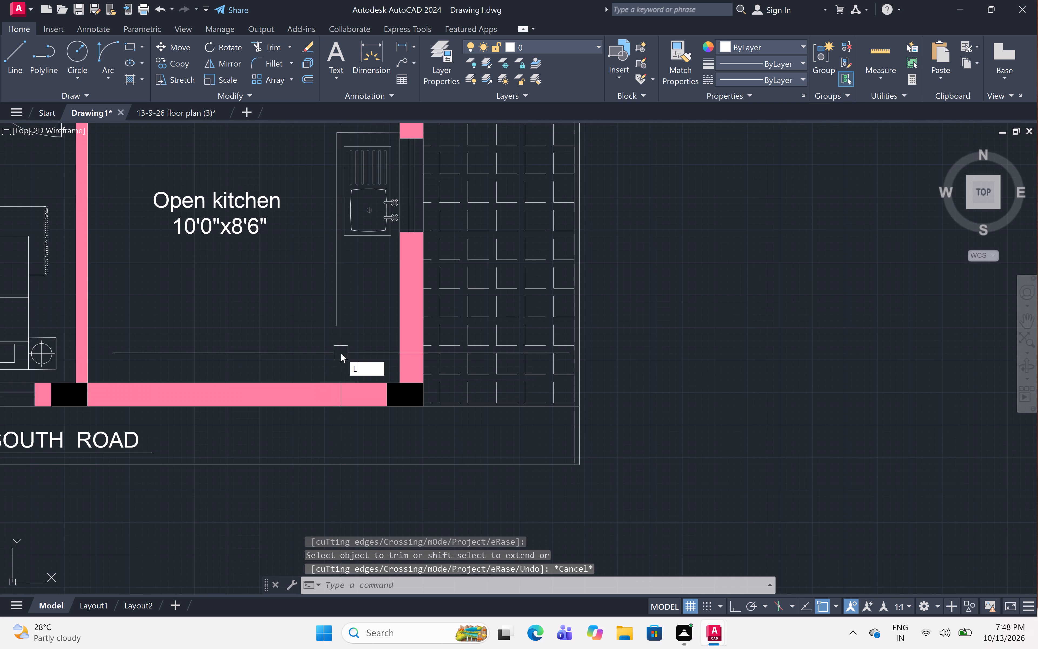
{"action": "key", "text": "space"}
{"action": "left_click", "coordinate": [334, 330]}
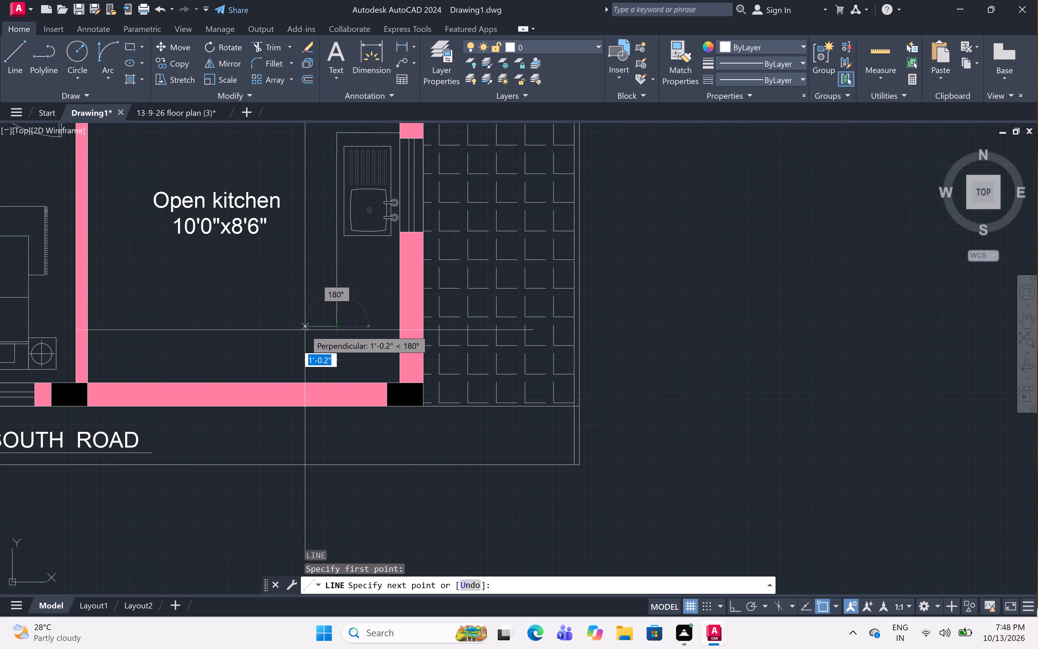
{"action": "key", "text": "F8"}
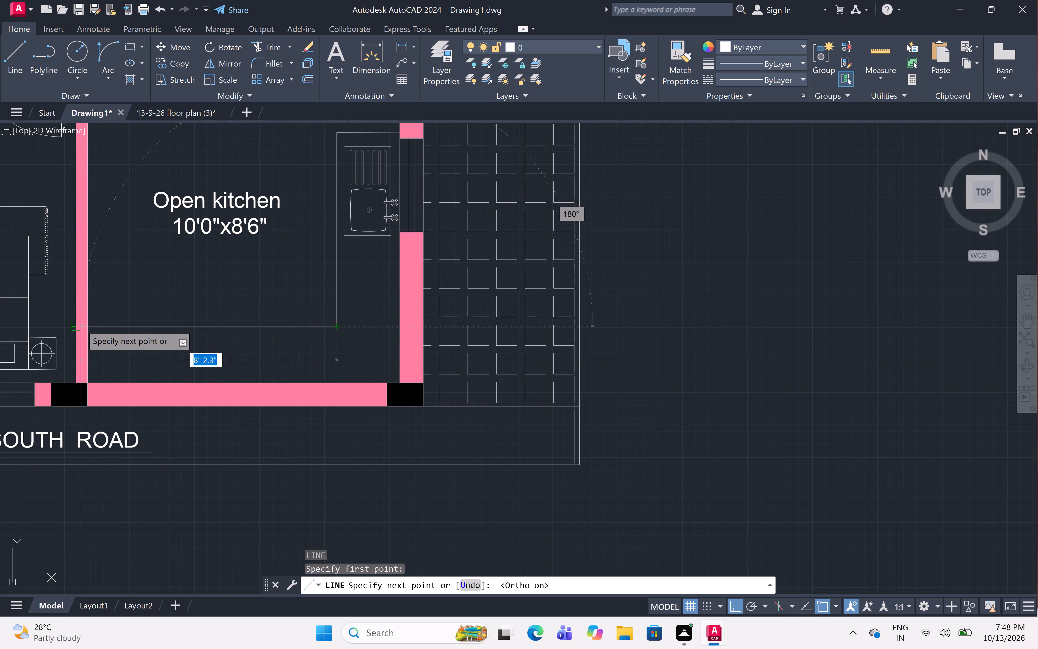
{"action": "left_click", "coordinate": [89, 323]}
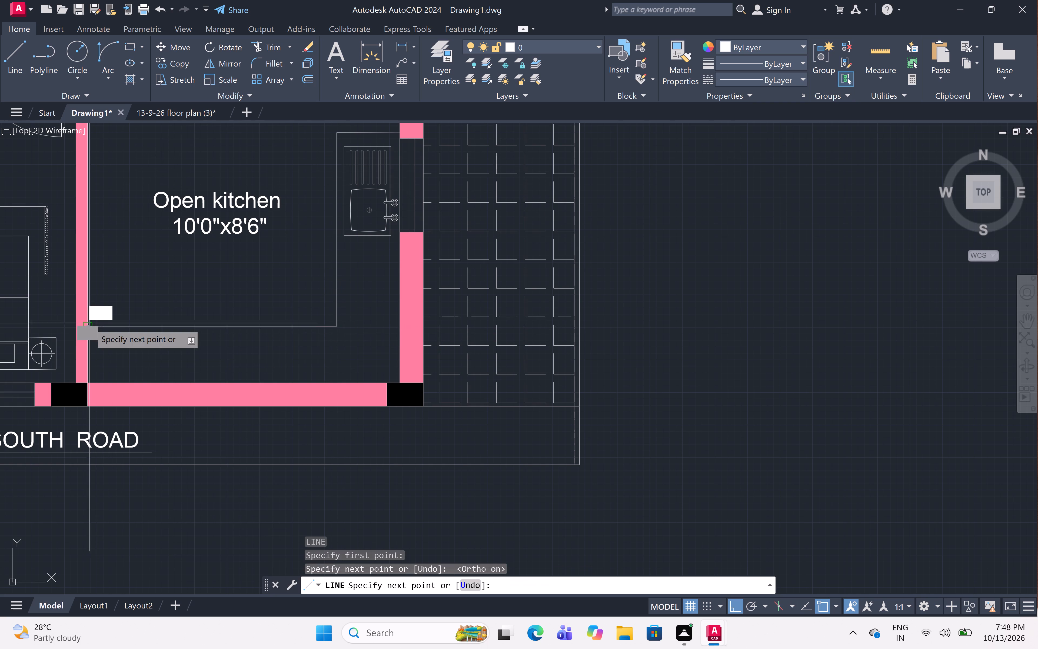
{"action": "key", "text": "Escape"}
Move the new south counter line straight north a short way to deepen the counter along the kitchen's south wall.
{"action": "scroll", "coordinate": [155, 291], "scroll_direction": "down", "scroll_amount": 2}
{"action": "middle_click_drag", "start_coordinate": [155, 291], "coordinate": [540, 435]}
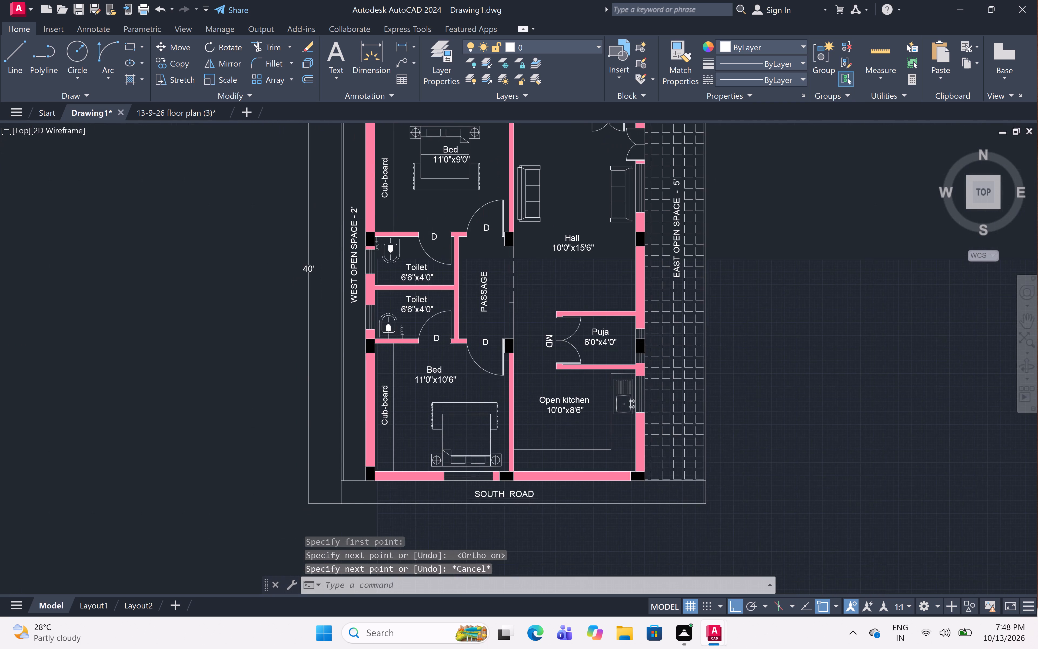
{"action": "scroll", "coordinate": [542, 427], "scroll_direction": "down", "scroll_amount": 1}
{"action": "scroll", "coordinate": [561, 449], "scroll_direction": "up", "scroll_amount": 4}
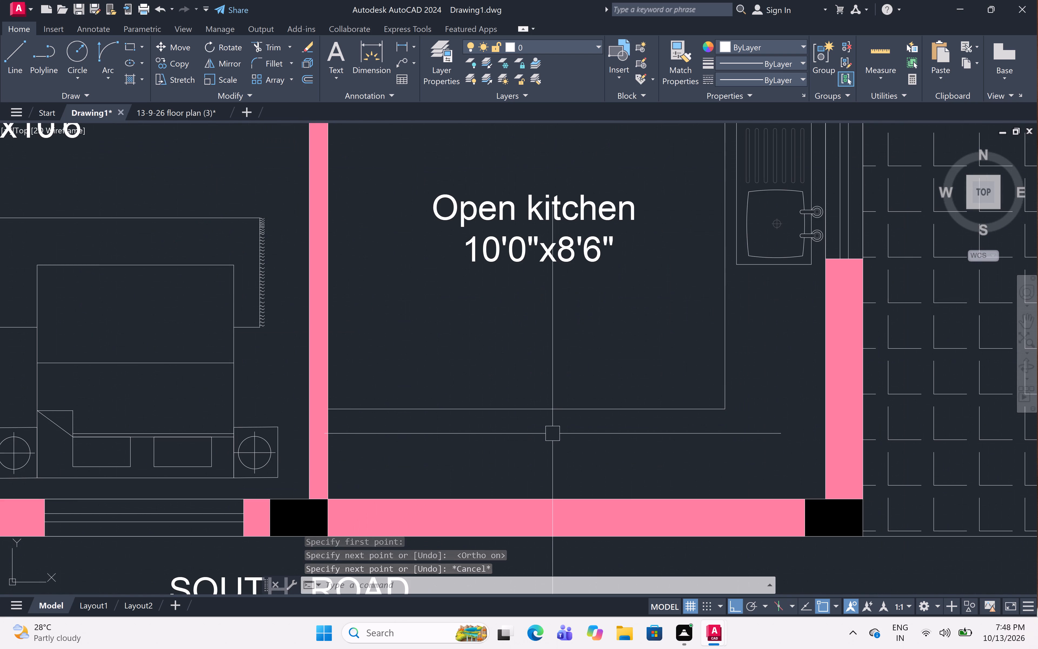
{"action": "left_click", "coordinate": [545, 410]}
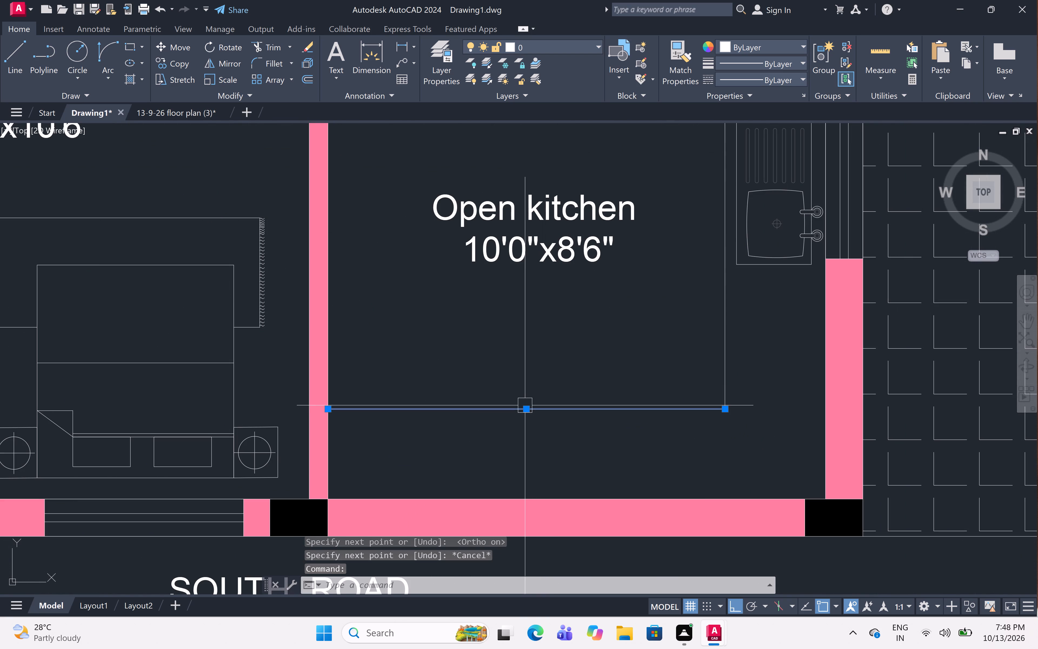
{"action": "left_click", "coordinate": [525, 405]}
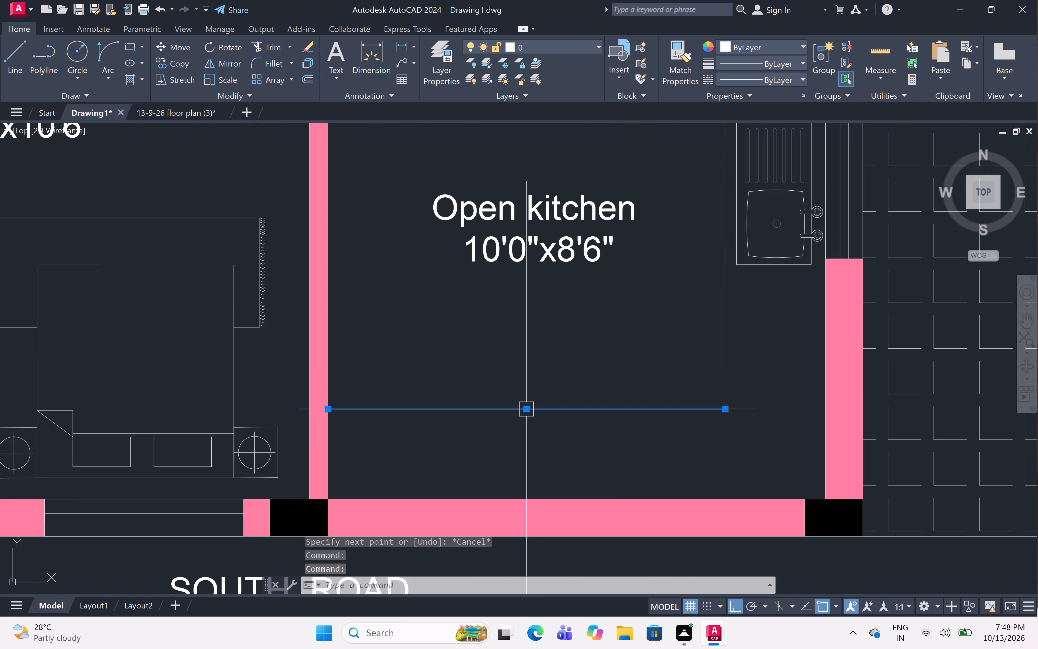
{"action": "left_click", "coordinate": [526, 410]}
{"action": "left_click", "coordinate": [526, 382]}
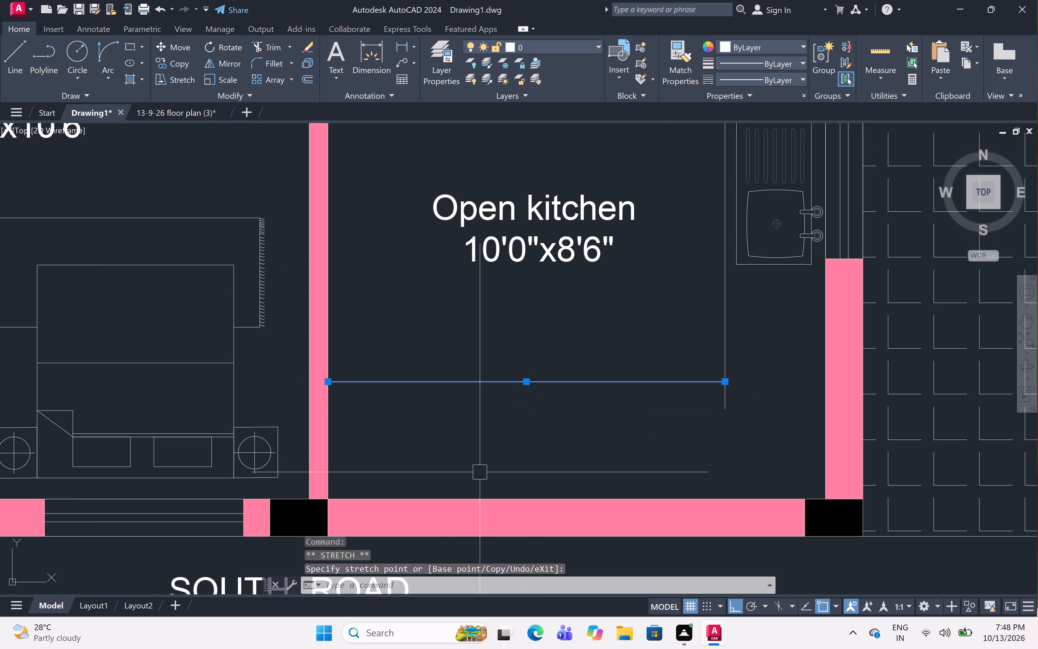
{"action": "key", "text": "Escape"}
Trim the end of the east counter's edge that projects south of the moved south counter line.
{"action": "type", "text": "TR"}
{"action": "key", "text": "space"}
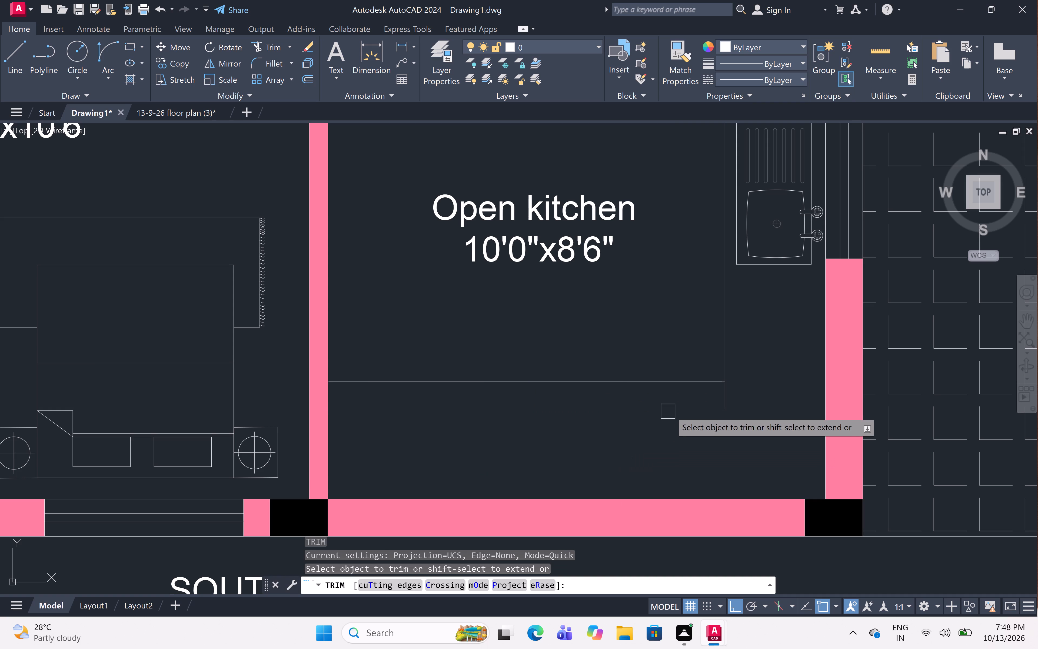
{"action": "left_click", "coordinate": [725, 394]}
{"action": "scroll", "coordinate": [698, 418], "scroll_direction": "down", "scroll_amount": 4}
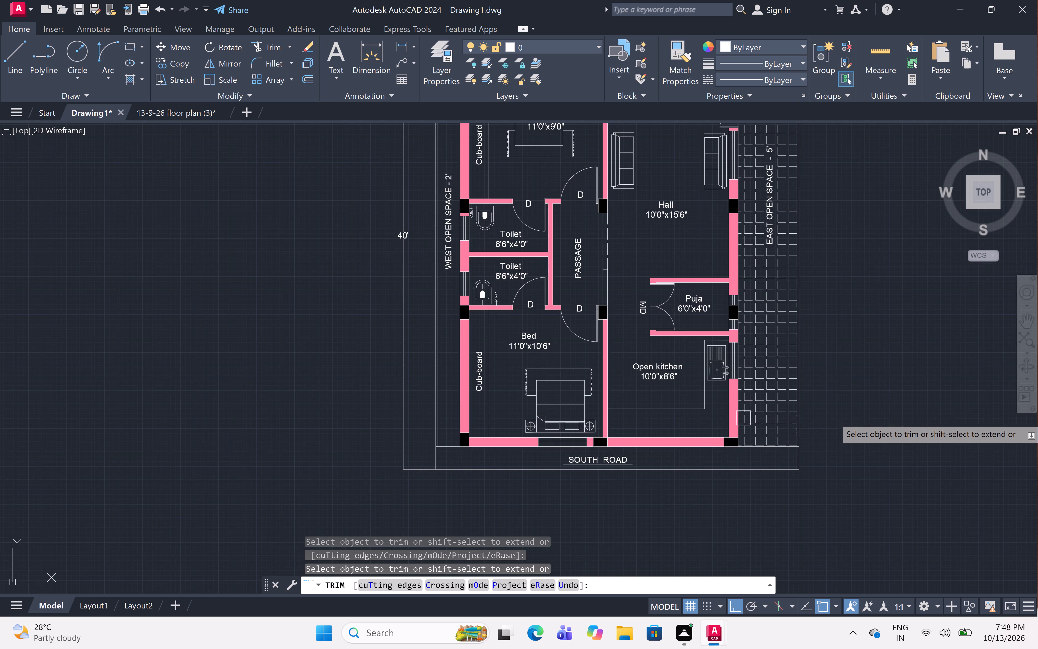
{"action": "scroll", "coordinate": [929, 415], "scroll_direction": "down", "scroll_amount": 1}
{"action": "middle_click_drag", "start_coordinate": [929, 415], "coordinate": [795, 498]}
{"action": "key", "text": "Escape"}
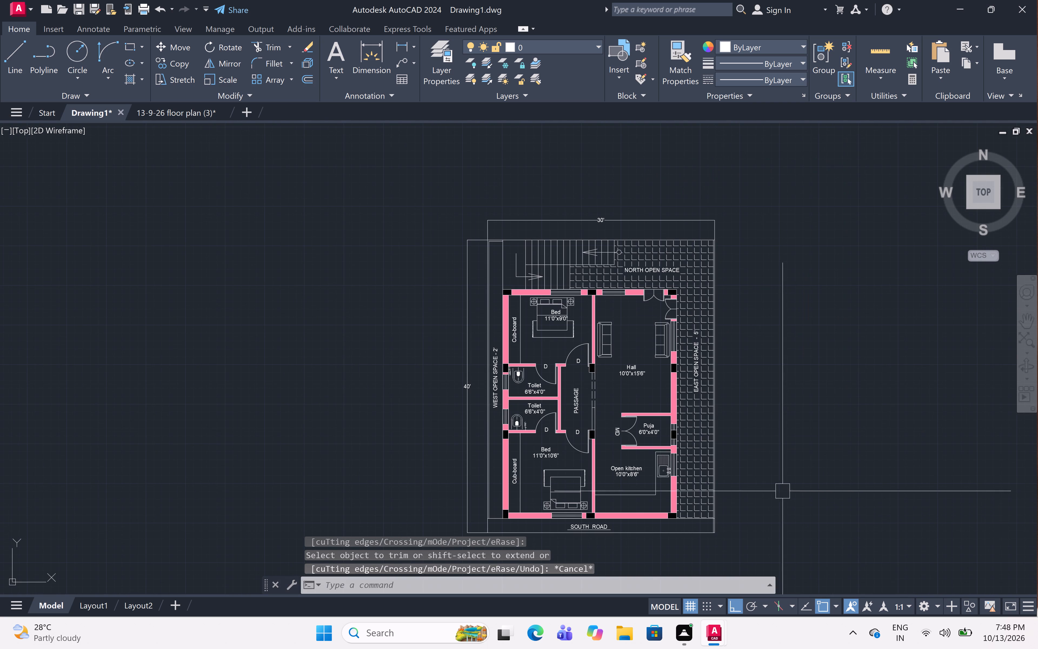
Set up a plot of the plan with the DWG To PDF.pc3 plotter on ISO A4 (297.00 x 210.00 MM) paper.
{"action": "middle_click_drag", "start_coordinate": [736, 390], "coordinate": [708, 364]}
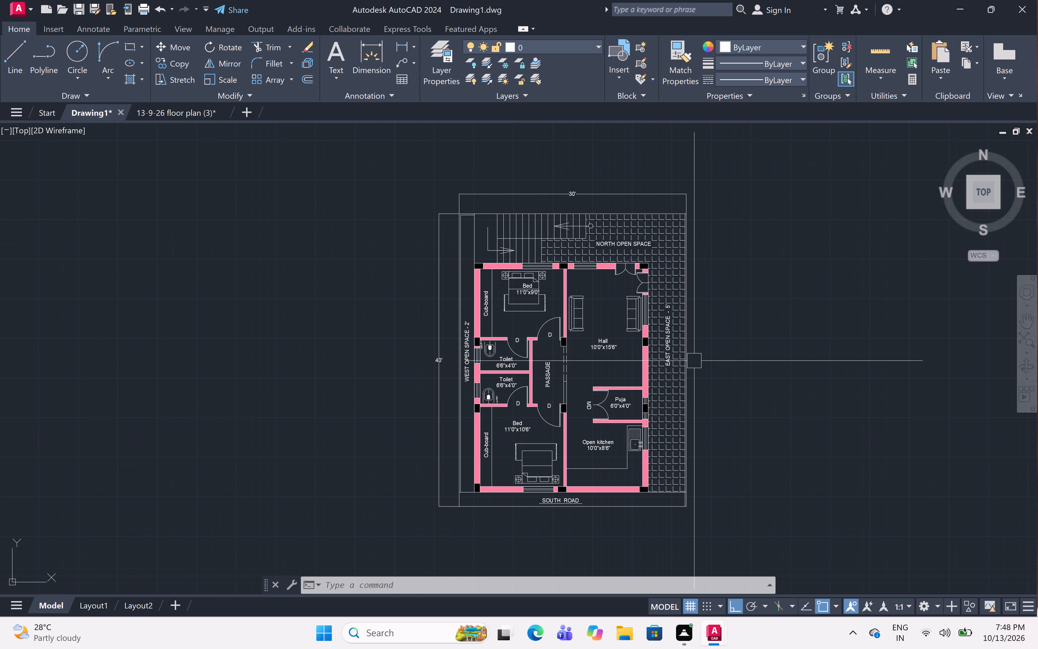
{"action": "left_click", "coordinate": [141, 6]}
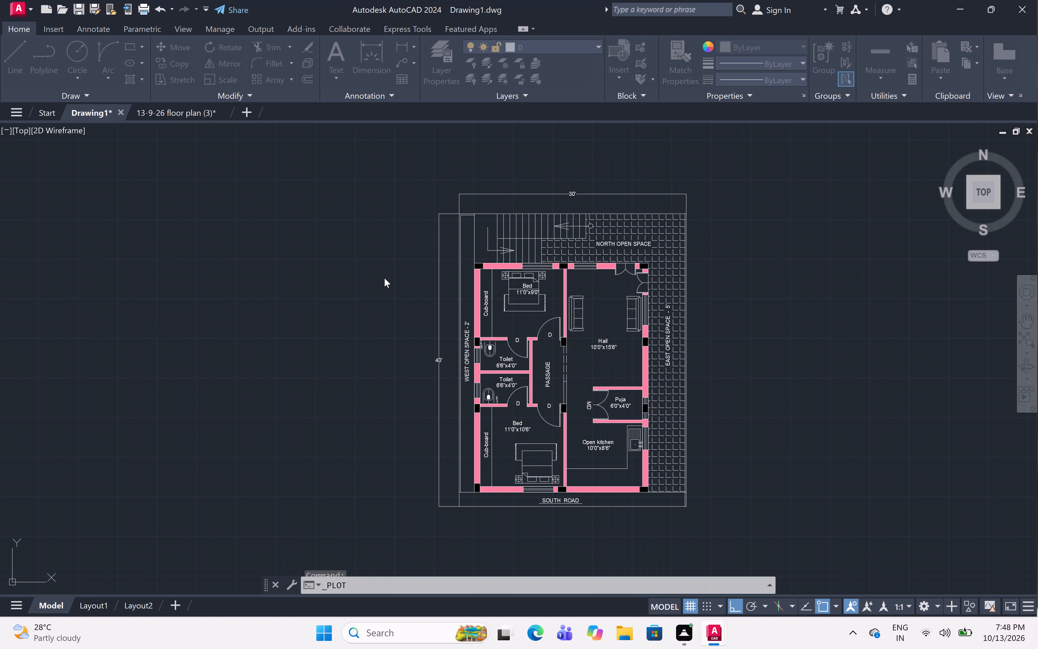
{"action": "left_click", "coordinate": [486, 216]}
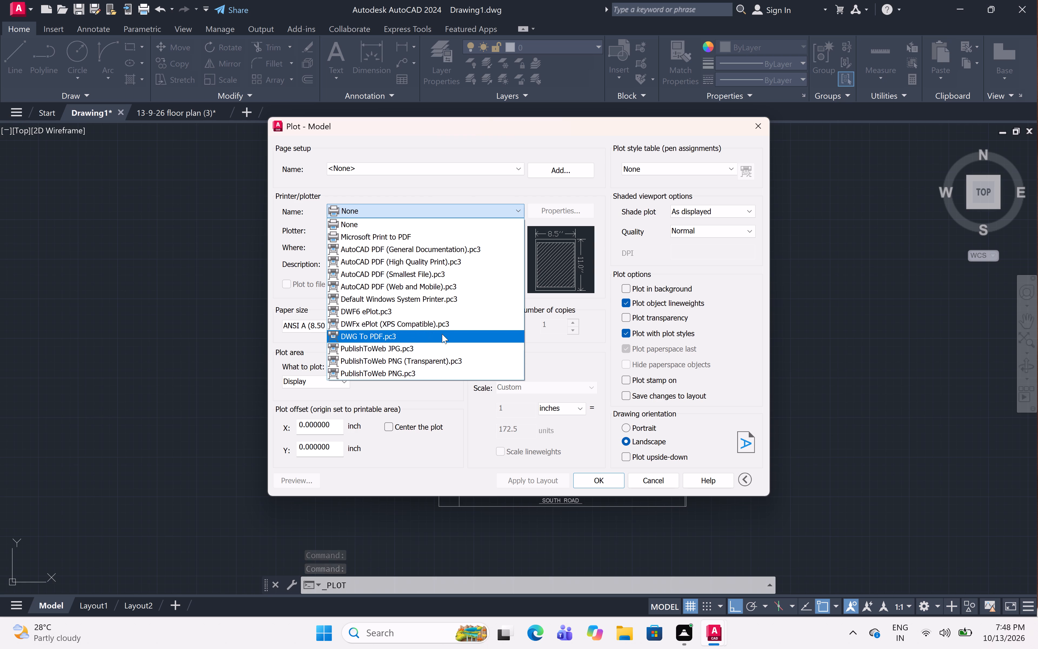
{"action": "left_click", "coordinate": [424, 338]}
{"action": "left_click_drag", "start_coordinate": [394, 327], "coordinate": [394, 330]}
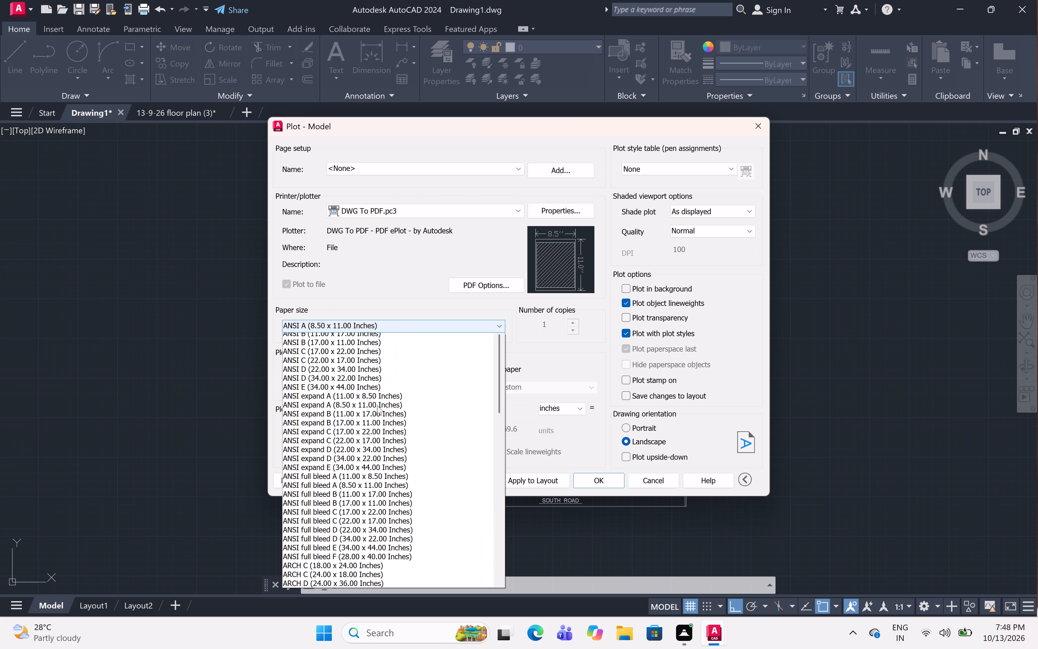
{"action": "scroll", "coordinate": [374, 396], "scroll_direction": "down", "scroll_amount": 15}
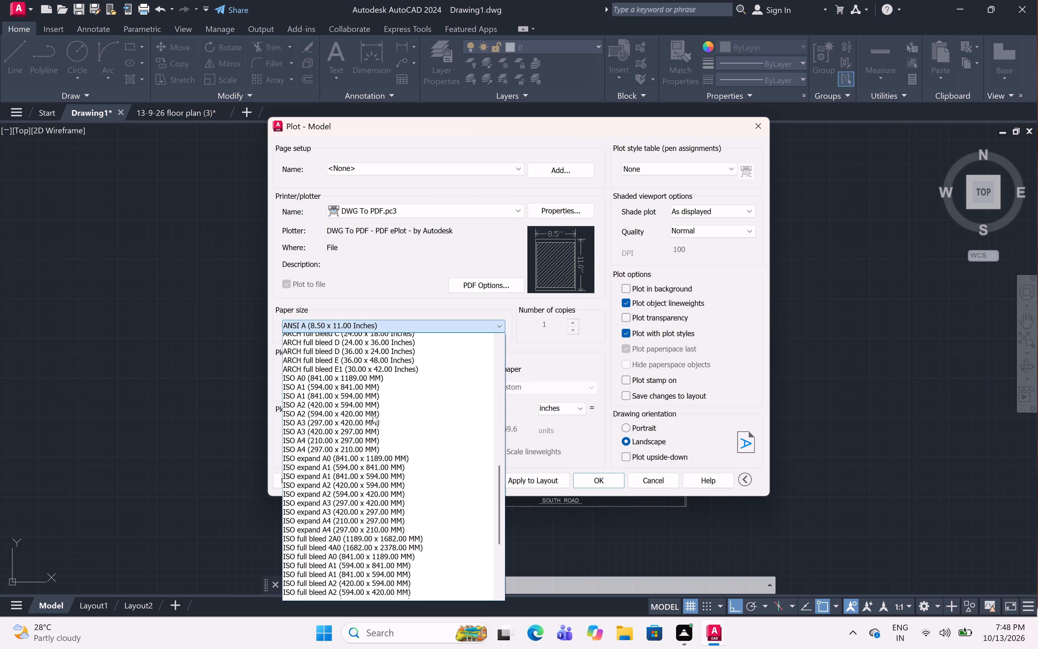
{"action": "left_click", "coordinate": [362, 445]}
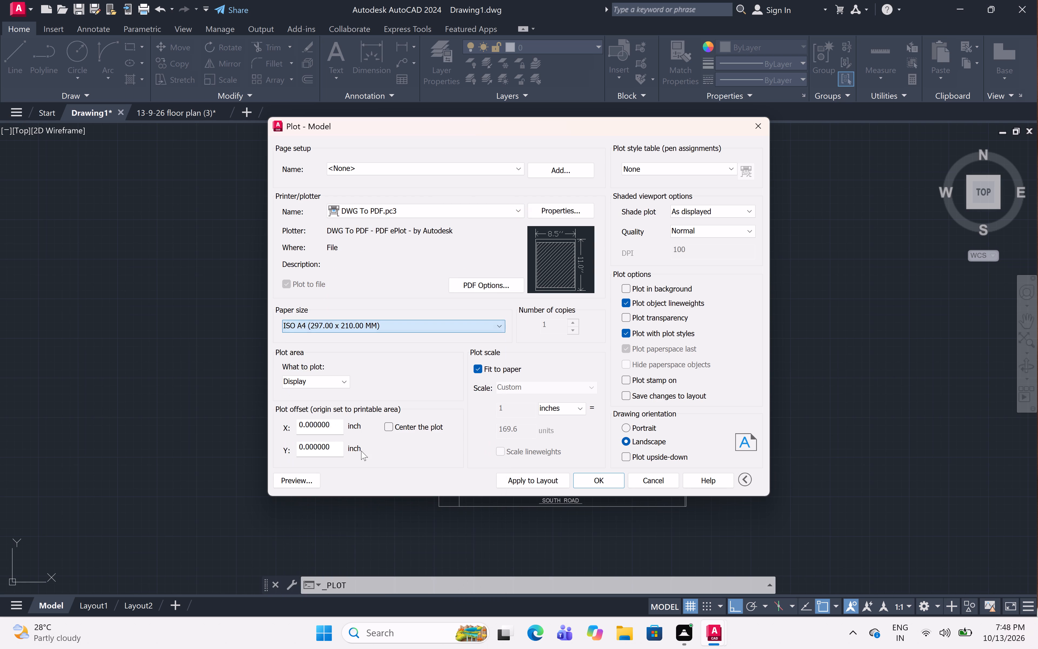
Set the plot area to a window enclosing the whole plan with its 30' and 40' dimensions, and centre the plot.
{"action": "left_click_drag", "start_coordinate": [337, 381], "coordinate": [340, 381]}
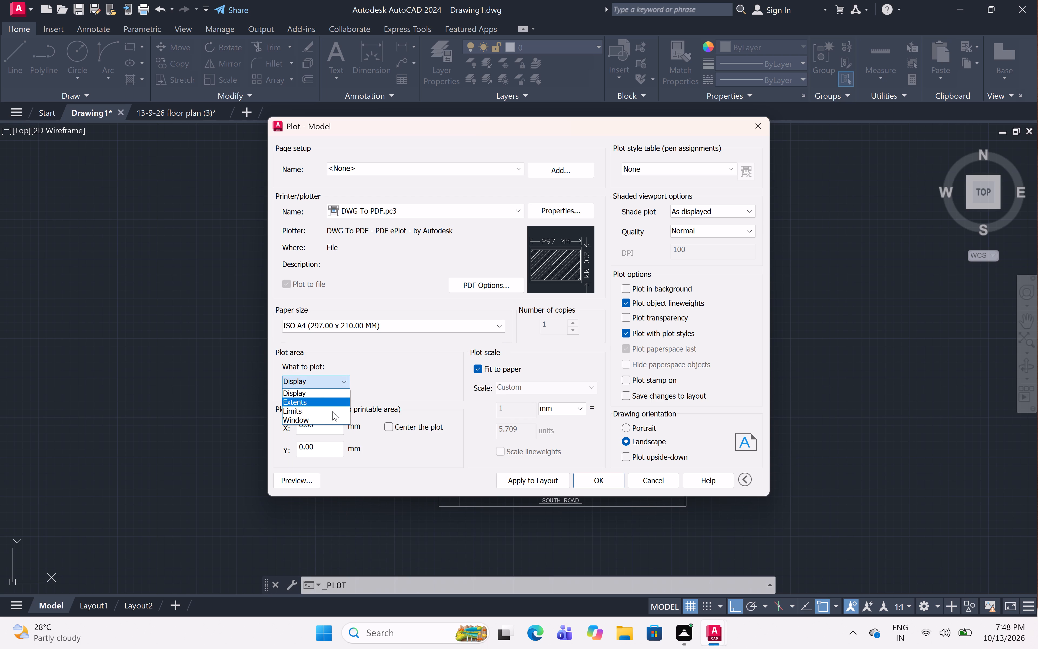
{"action": "left_click", "coordinate": [328, 420]}
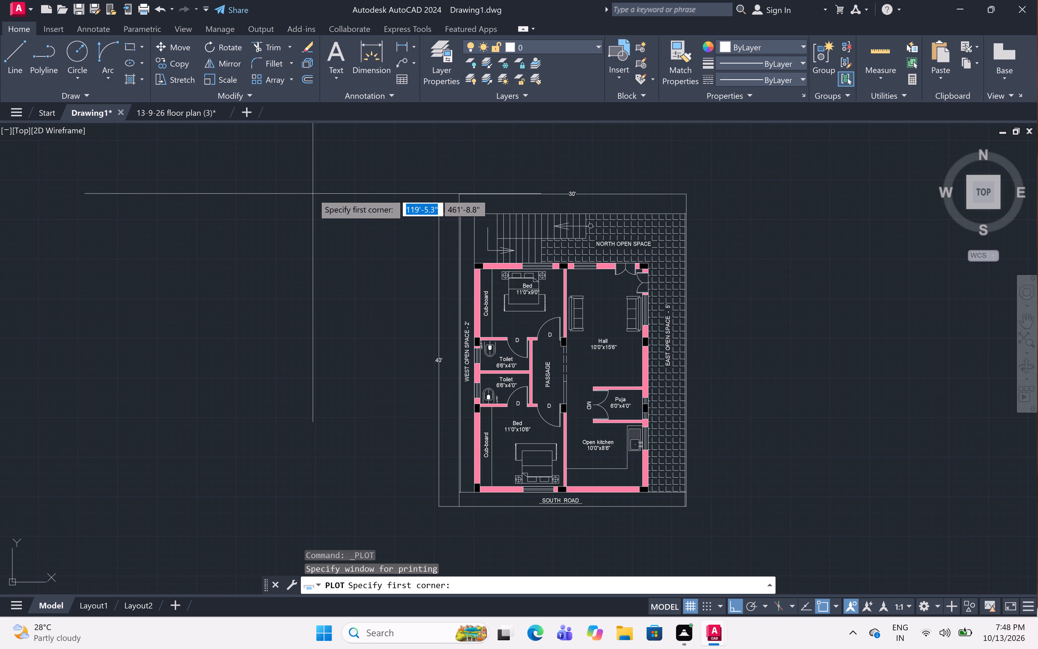
{"action": "left_click", "coordinate": [383, 165]}
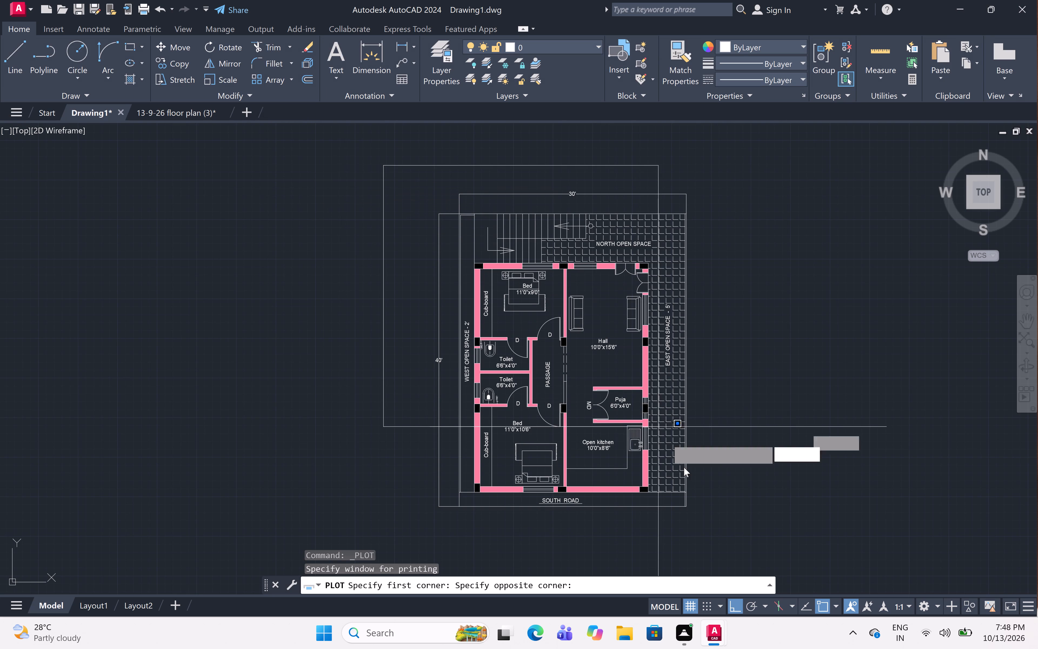
{"action": "left_click", "coordinate": [753, 540]}
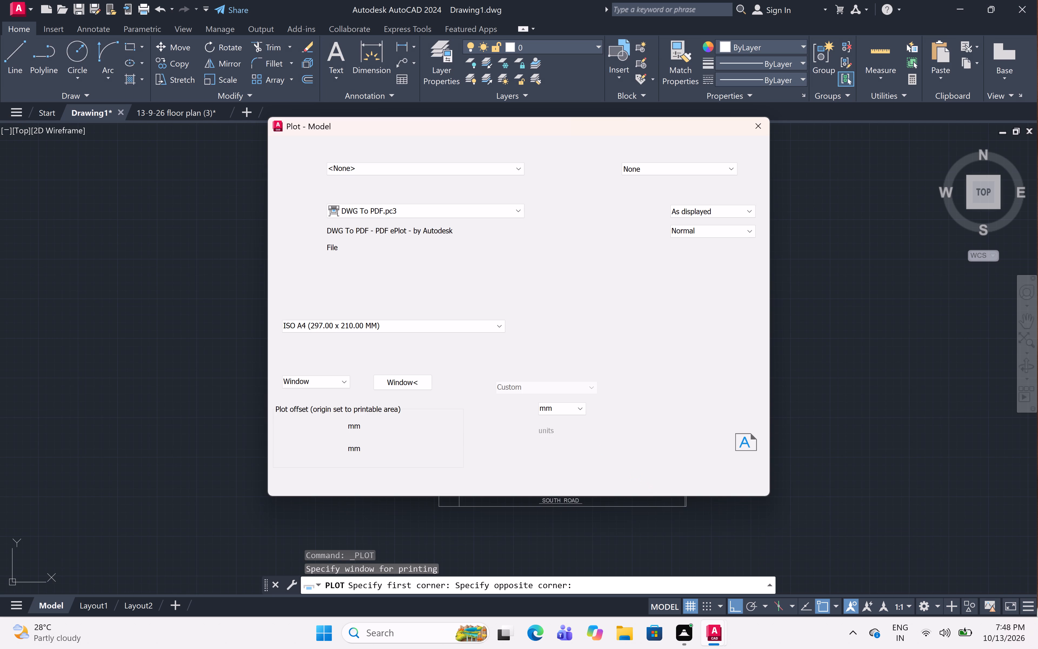
{"action": "left_click", "coordinate": [386, 426]}
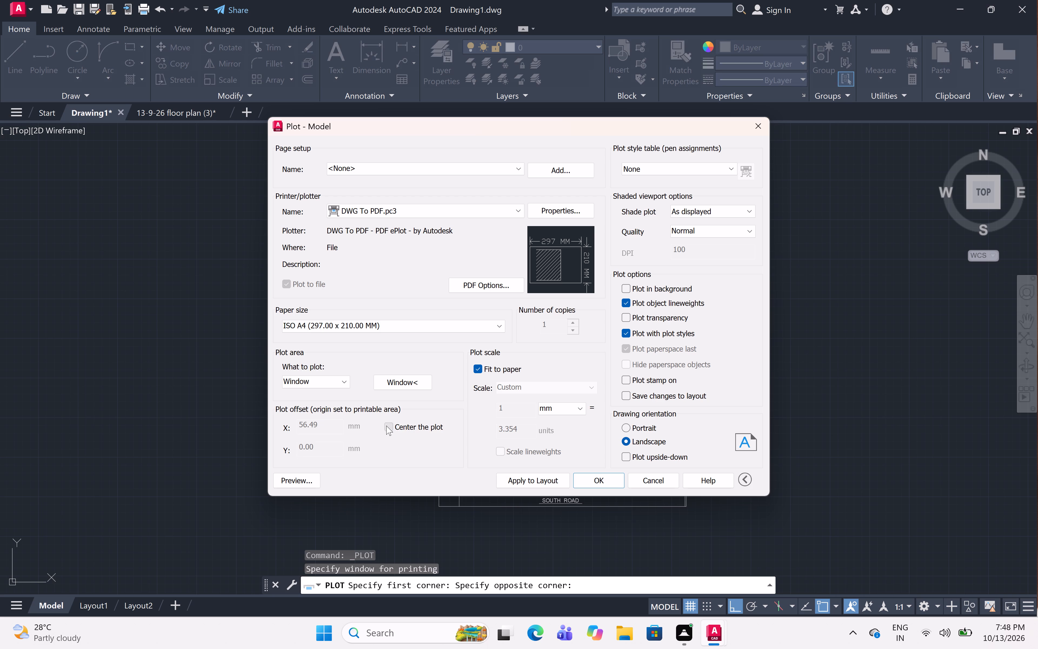
Assign the acad.ctb plot style table to the plot and to all layouts.
{"action": "left_click", "coordinate": [671, 167]}
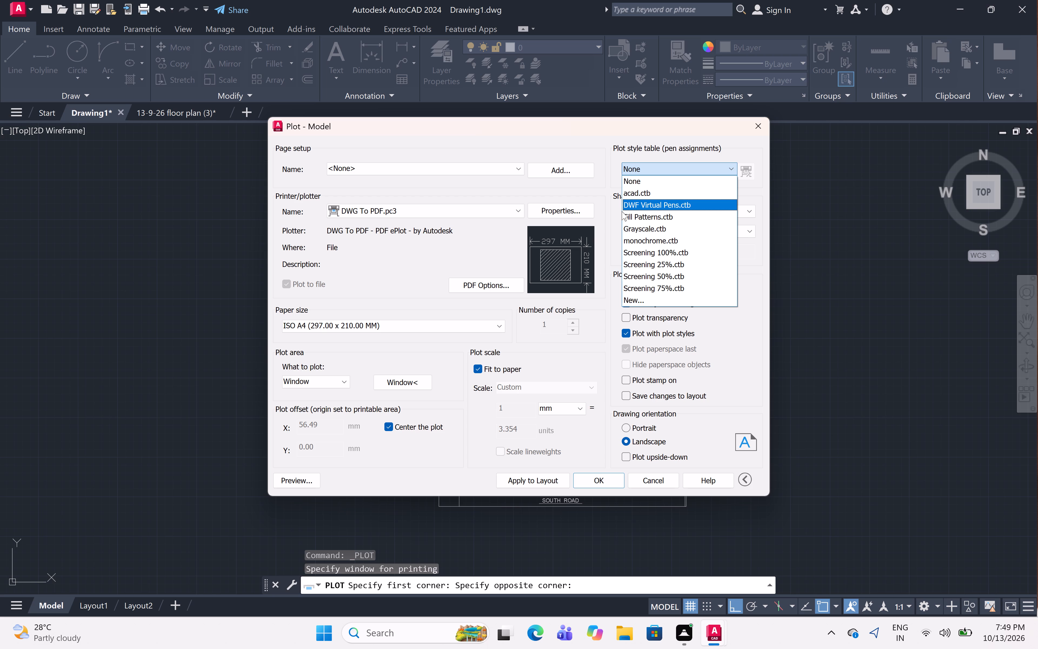
{"action": "left_click", "coordinate": [635, 194]}
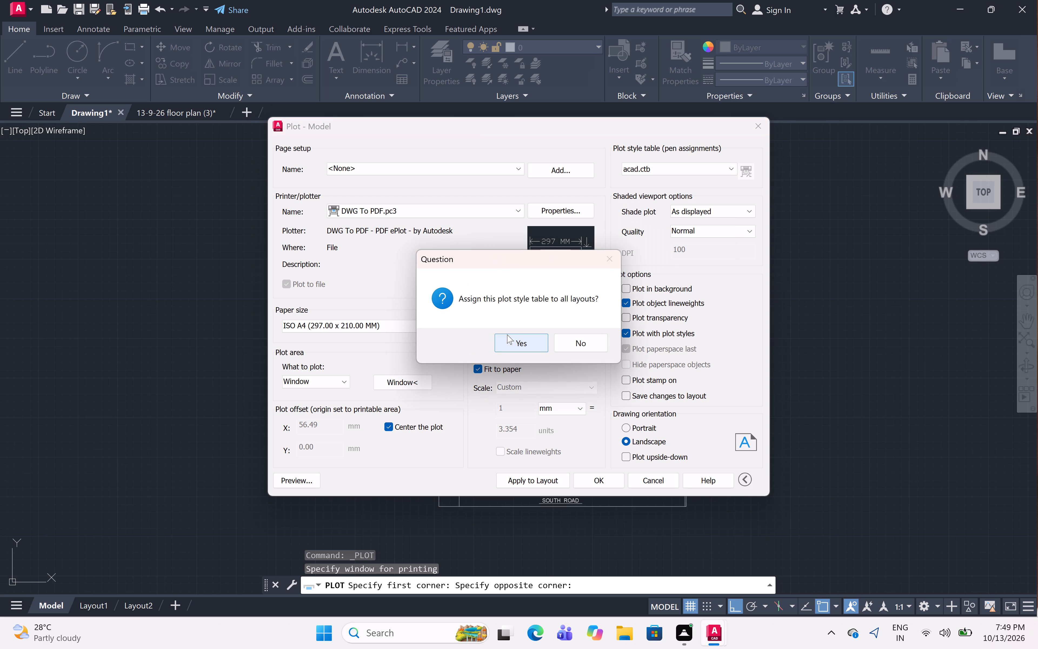
{"action": "left_click", "coordinate": [511, 343]}
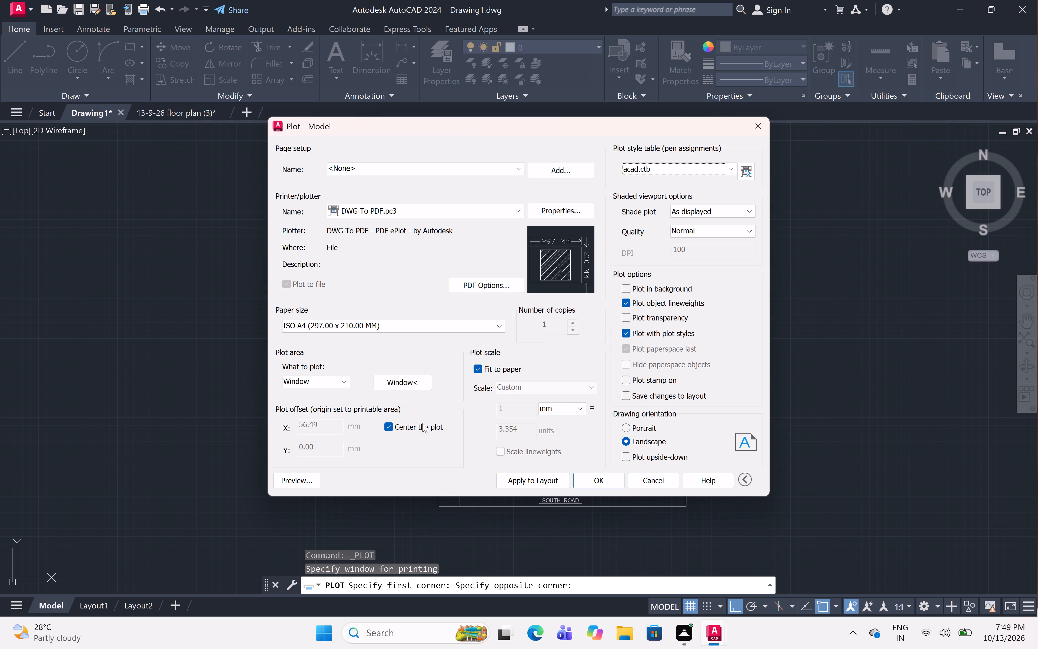
Preview the plot to check the plan on the sheet, and return to the plot settings.
{"action": "left_click", "coordinate": [297, 484]}
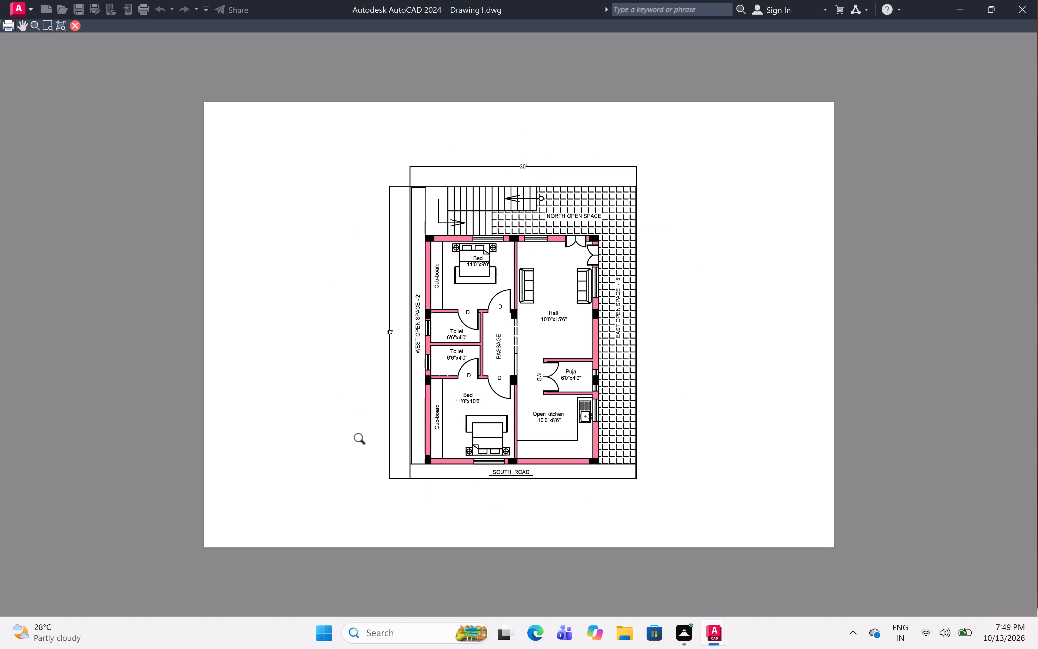
{"action": "right_click", "coordinate": [420, 283]}
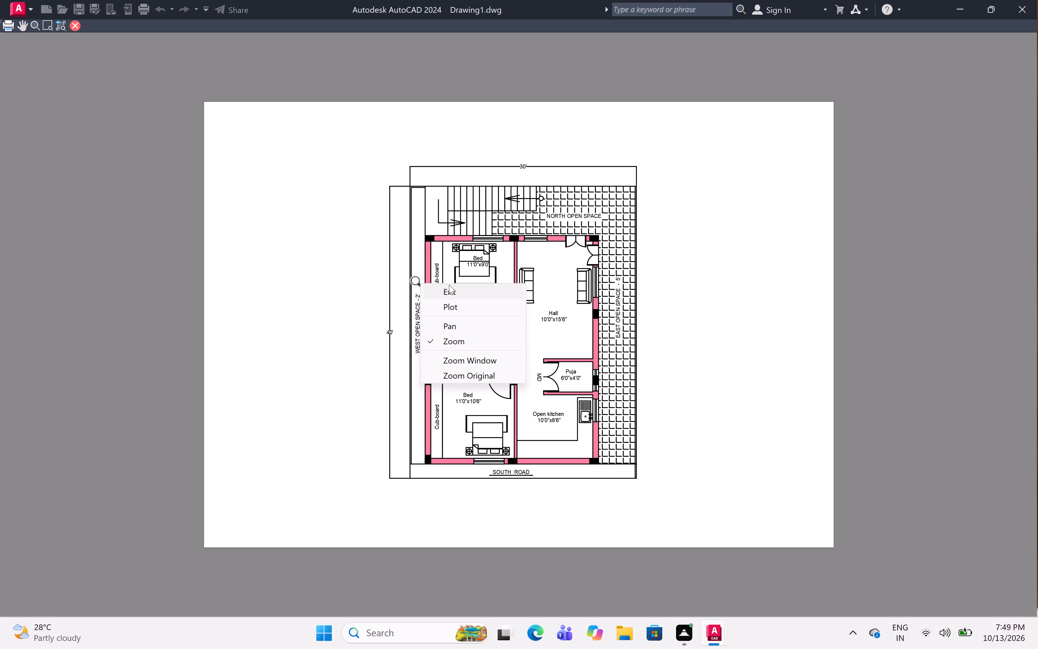
{"action": "left_click", "coordinate": [442, 291]}
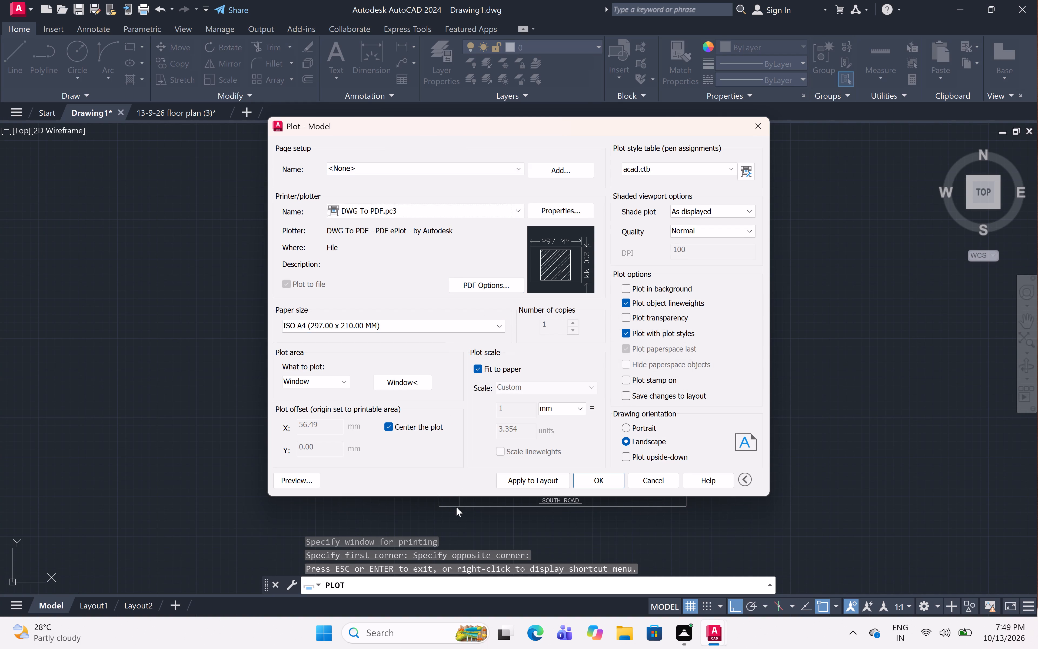
Apply the settings to the layout, plot to a PDF named 13-10-26 PLAN (5) in Documents, and close the opened PDF.
{"action": "left_click", "coordinate": [544, 480]}
{"action": "left_click", "coordinate": [574, 482]}
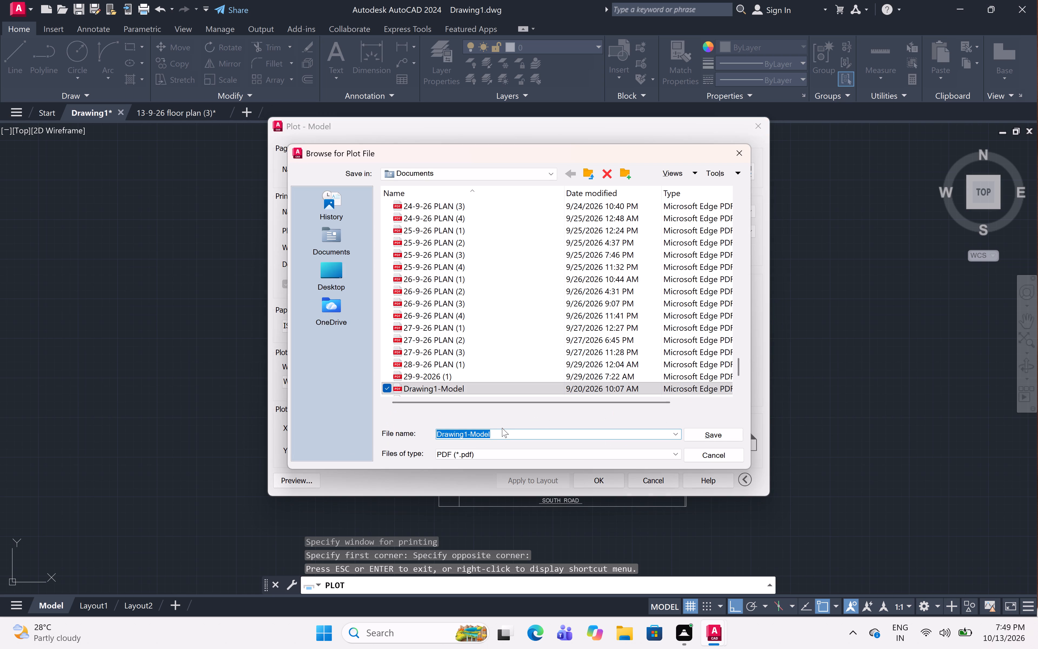
{"action": "key", "text": "BackSpace"}
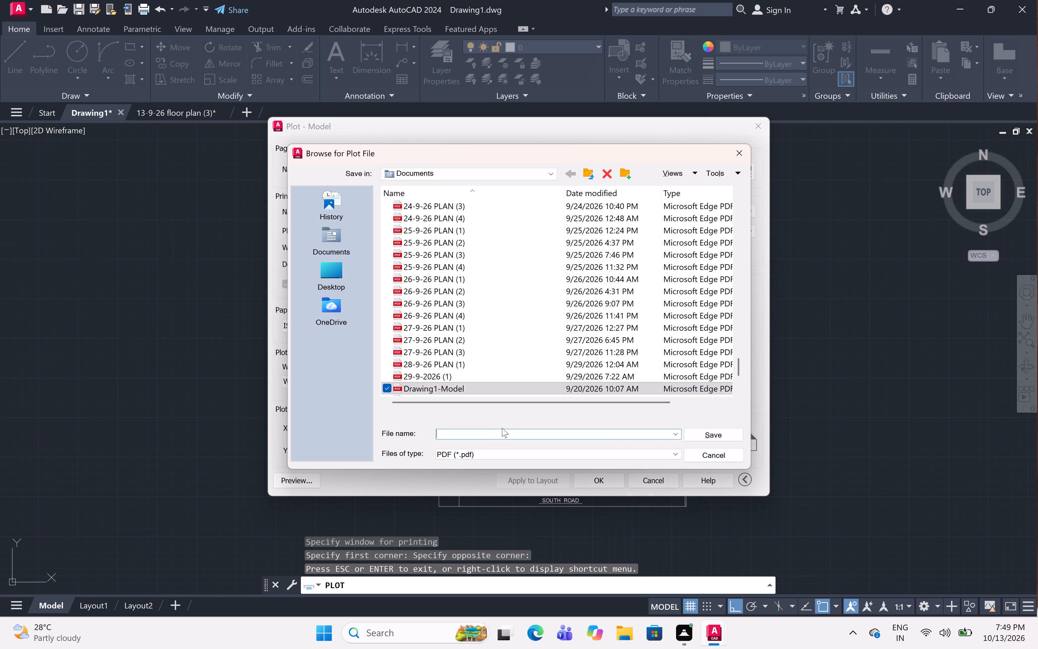
{"action": "key", "text": "1"}
{"action": "key", "text": "BackSpace"}
{"action": "type", "text": "13"}
{"action": "type", "text": "-10-"}
{"action": "type", "text": "26"}
{"action": "key", "text": "space"}
{"action": "type", "text": "PLAN"}
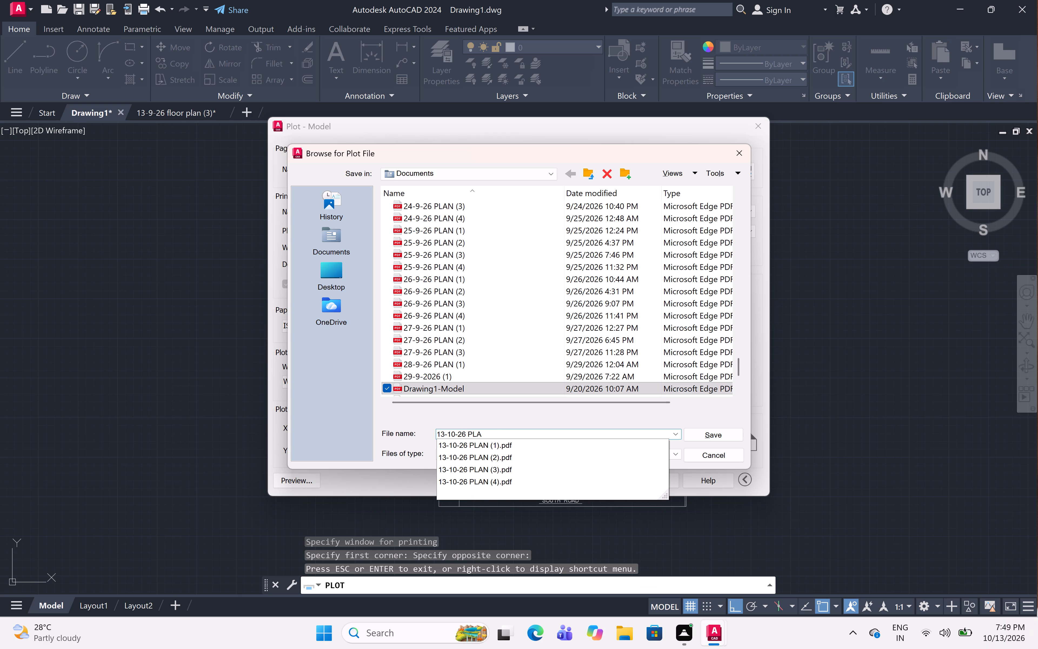
{"action": "key", "text": "space"}
{"action": "key", "text": "shift+parenleft"}
{"action": "key", "text": "5"}
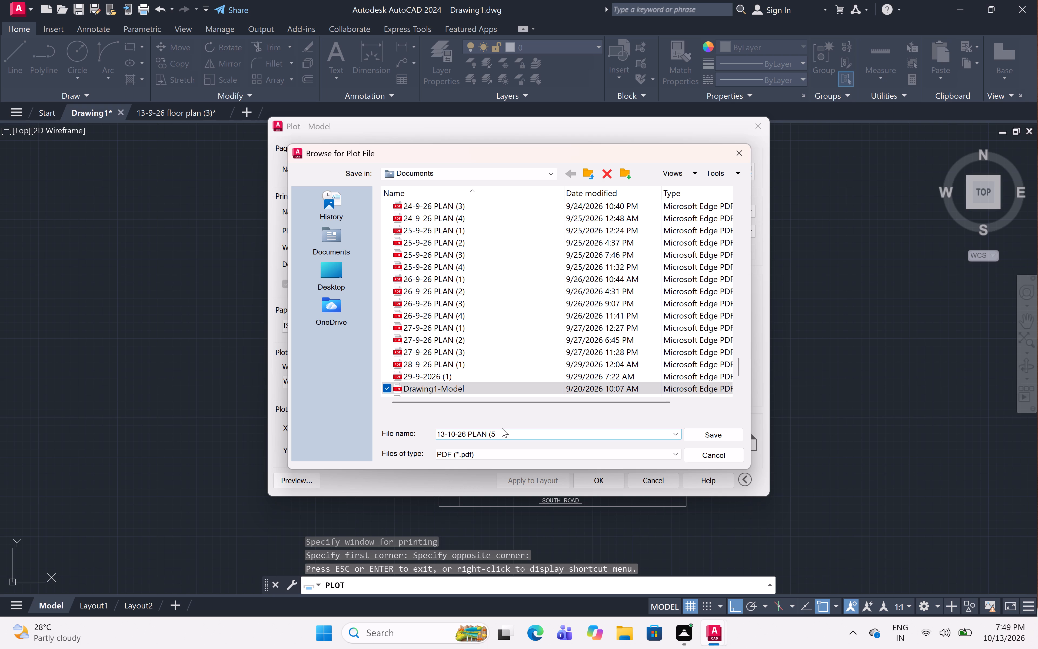
{"action": "key", "text": "shift+parenright"}
{"action": "left_click", "coordinate": [728, 434]}
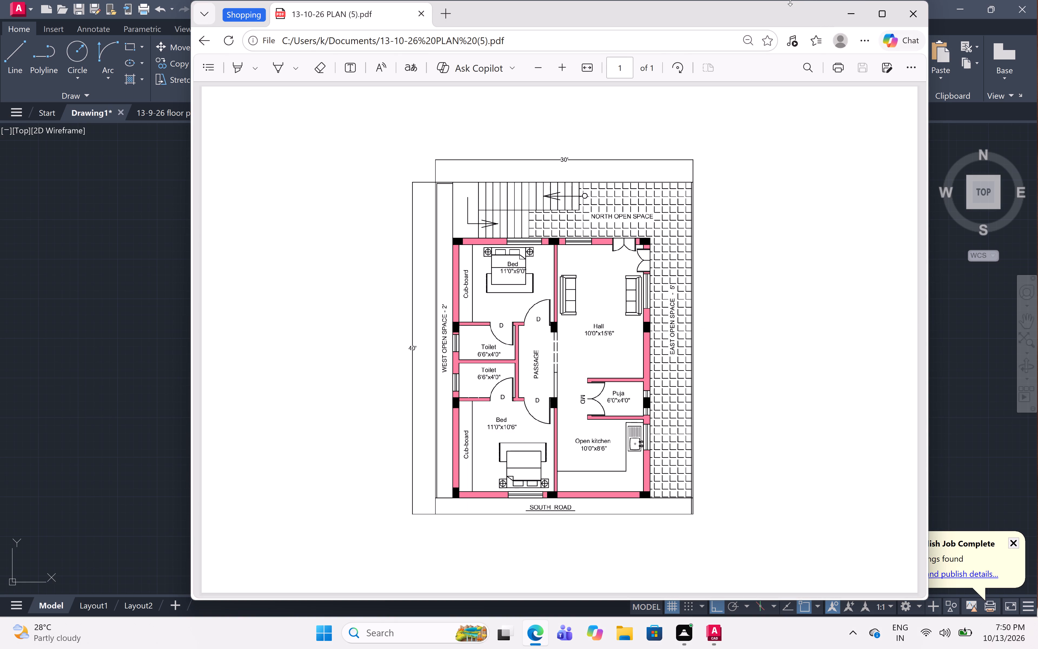
{"action": "left_click", "coordinate": [919, 11]}
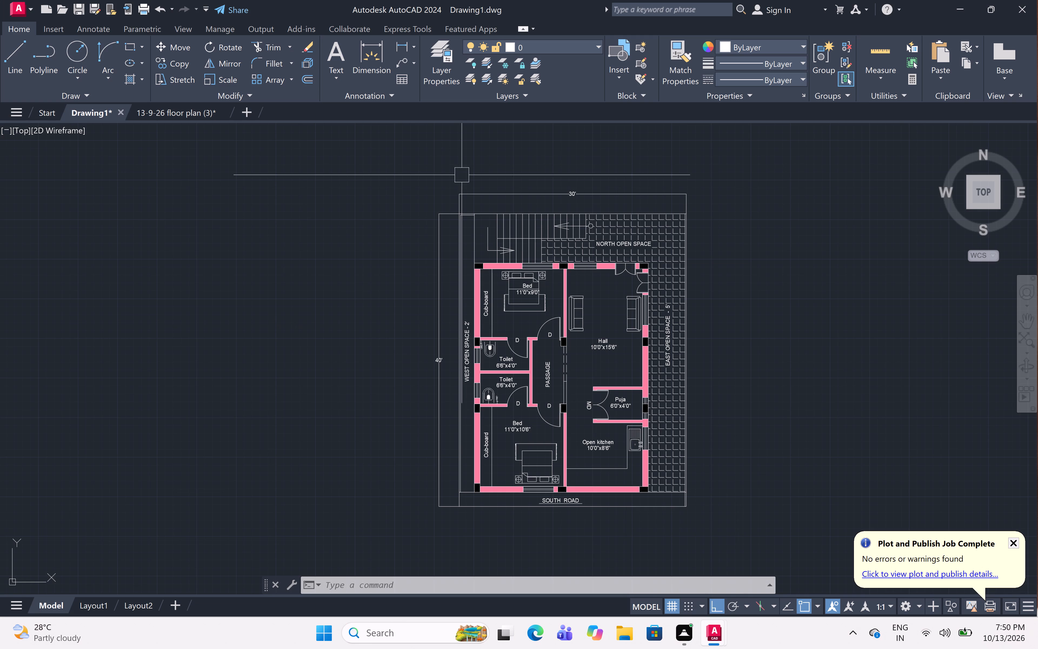
Save the drawing in Documents as 13-10-26 PLAN (5) in AutoCAD 2018 Drawing format.
{"action": "middle_click_drag", "start_coordinate": [427, 215], "coordinate": [412, 206]}
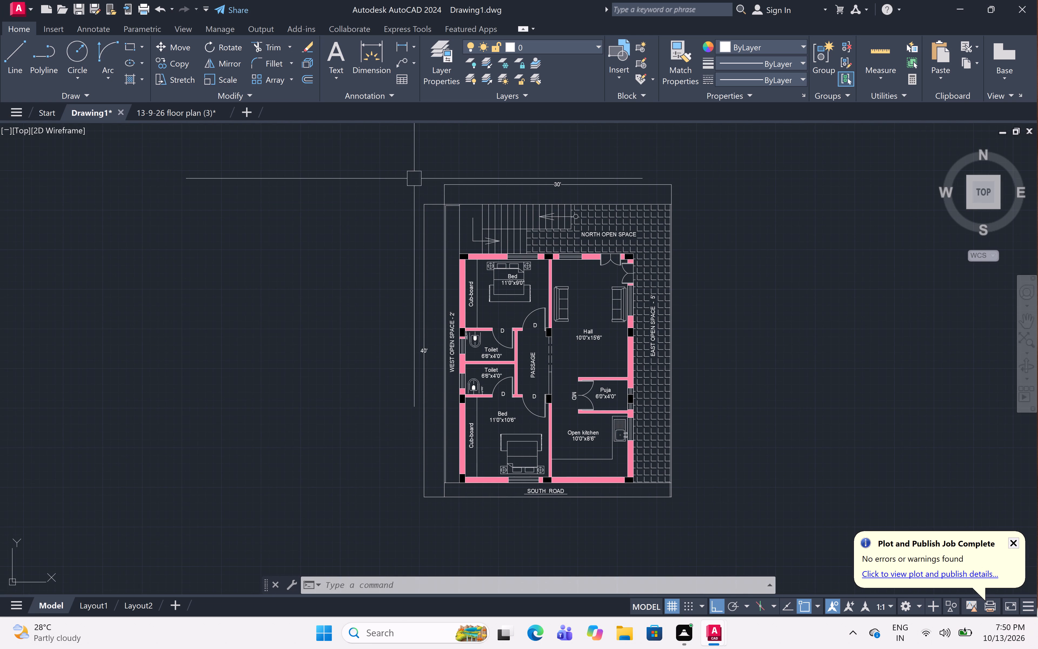
{"action": "left_click", "coordinate": [14, 5]}
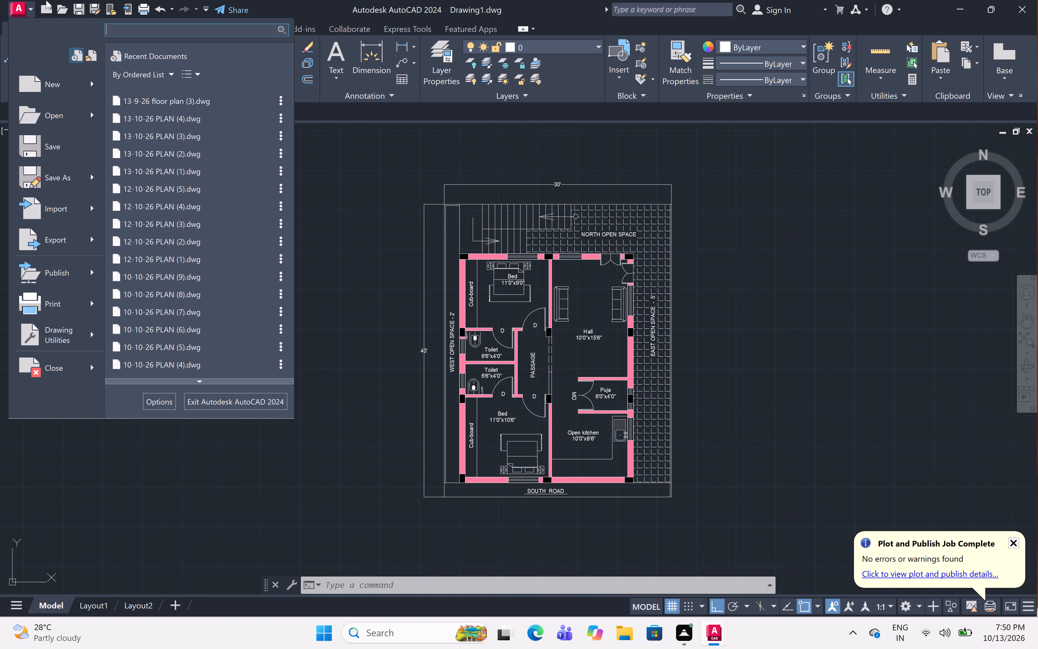
{"action": "left_click", "coordinate": [57, 144]}
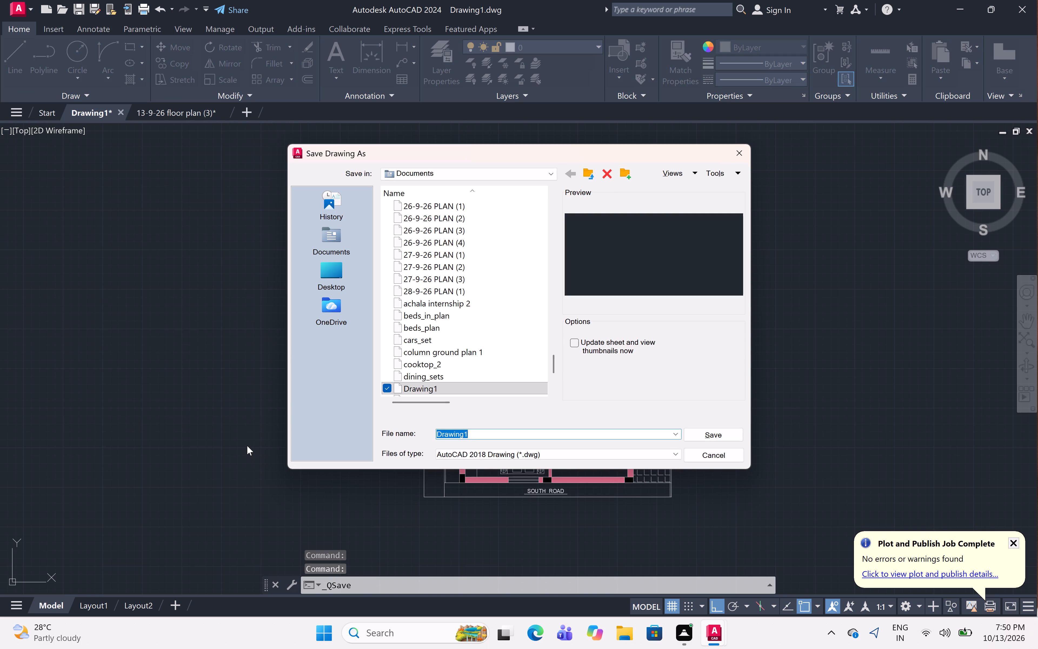
{"action": "key", "text": "BackSpace"}
{"action": "type", "text": "13"}
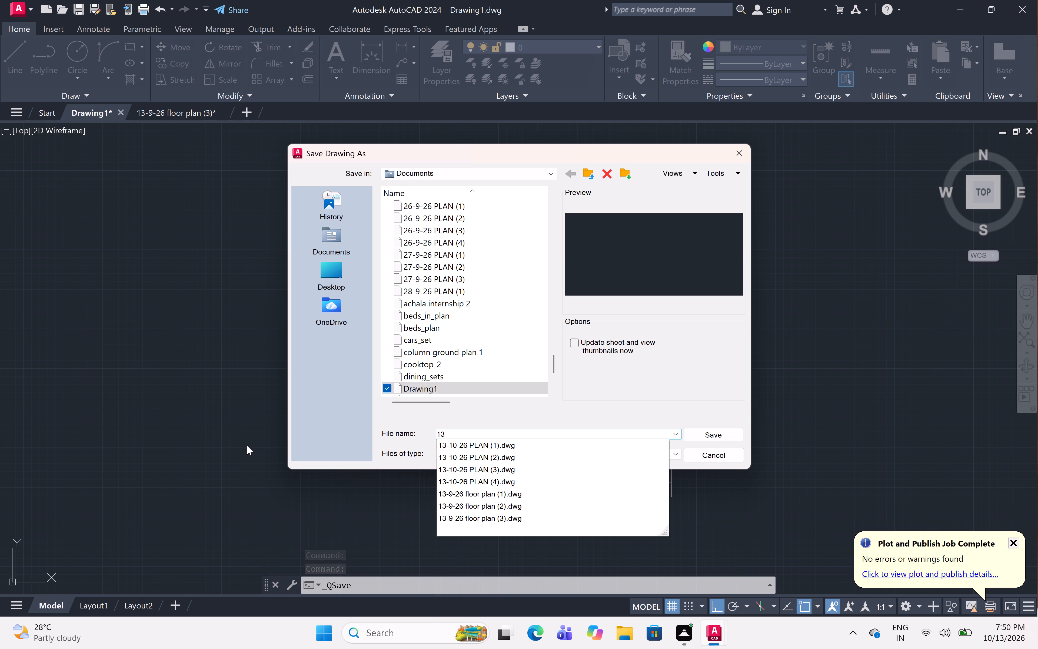
{"action": "type", "text": "-1"}
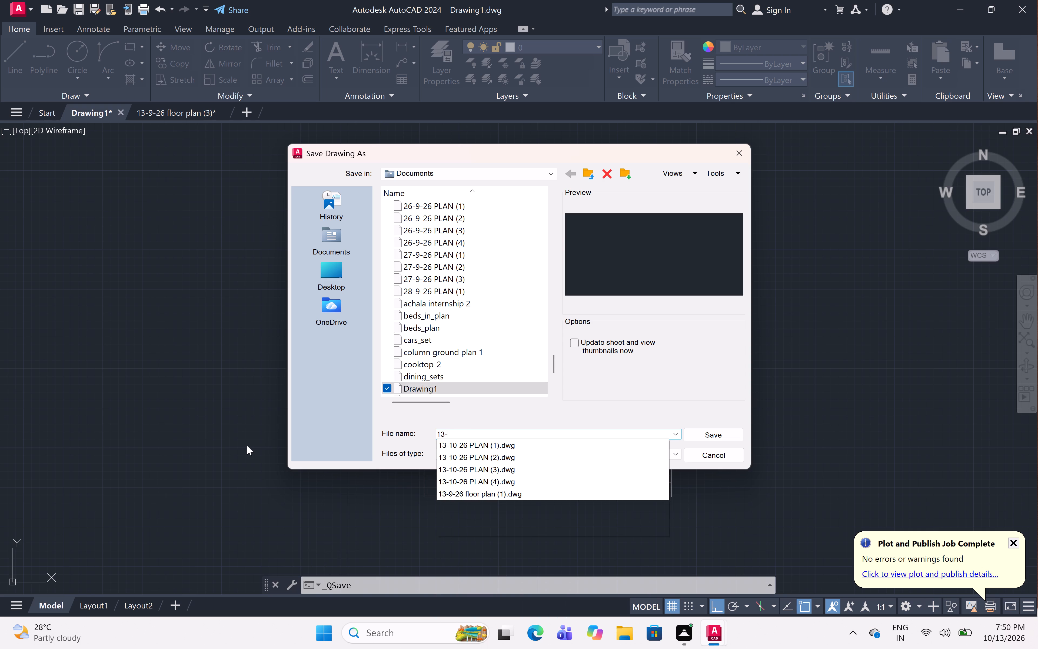
{"action": "key", "text": "0"}
{"action": "type", "text": "-1"}
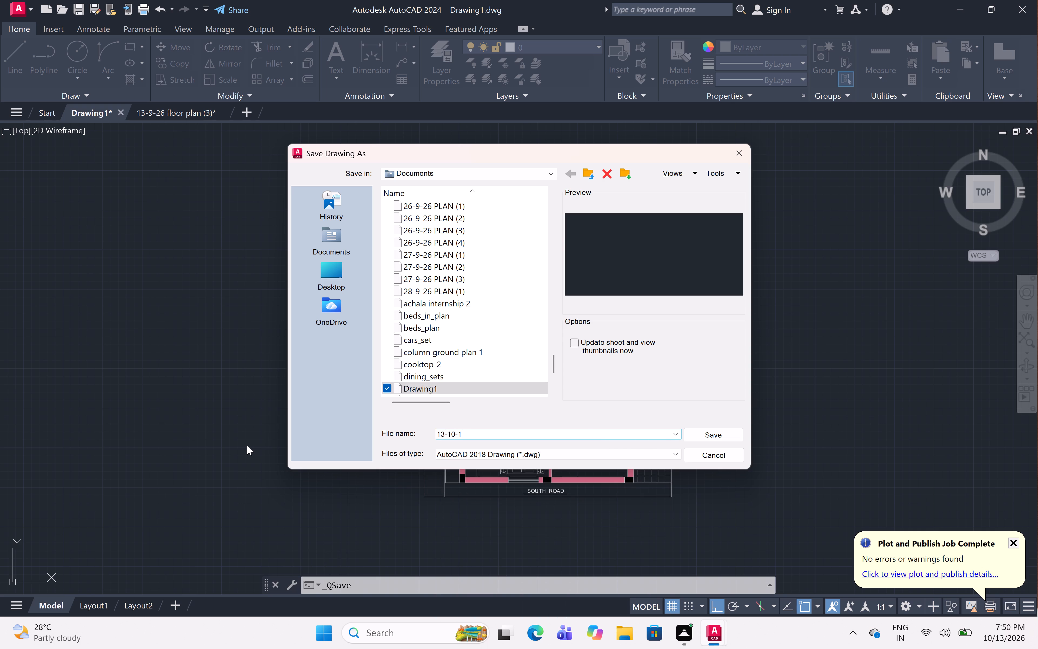
{"action": "key", "text": "BackSpace"}
{"action": "key", "text": "2"}
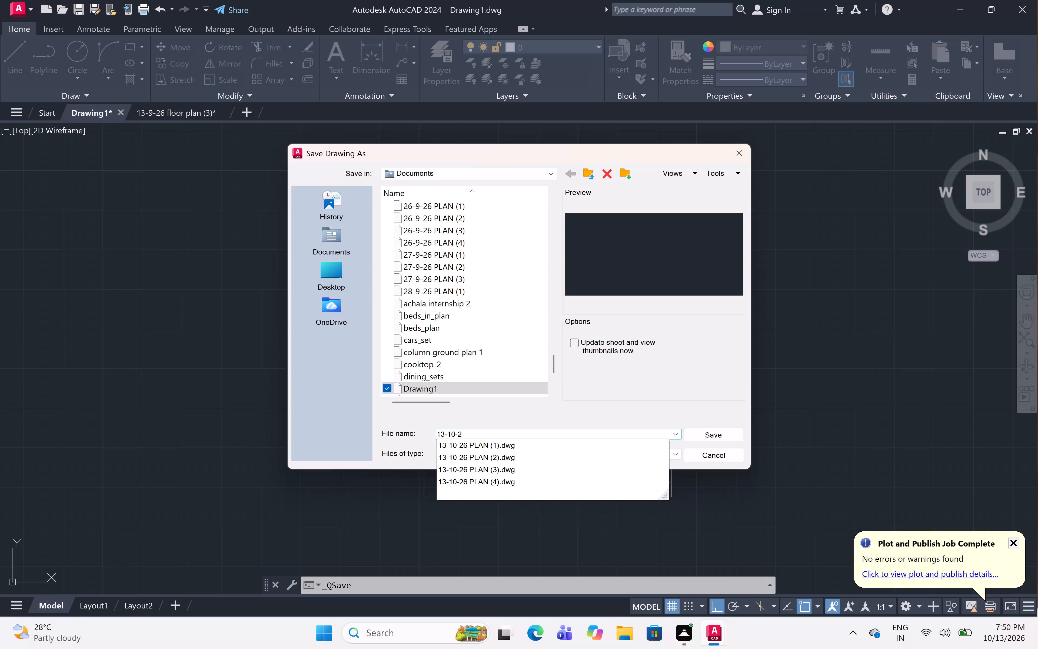
{"action": "type", "text": "6"}
{"action": "key", "text": "space"}
{"action": "type", "text": "PLAN"}
{"action": "key", "text": "space"}
{"action": "key", "text": "shift+parenleft"}
{"action": "key", "text": "5"}
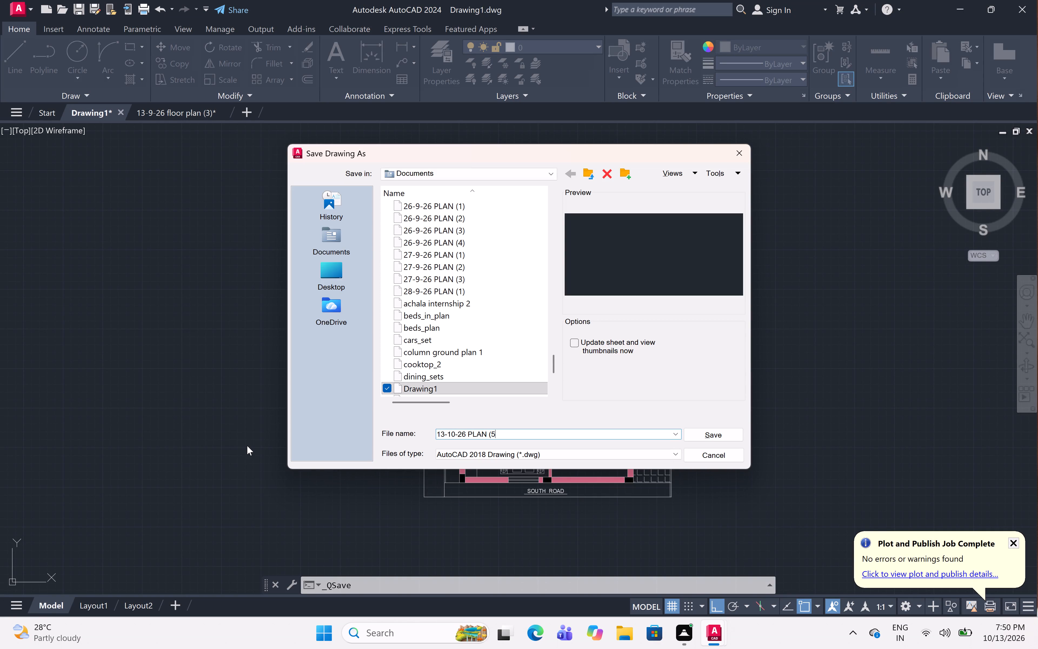
{"action": "key", "text": "BackSpace"}
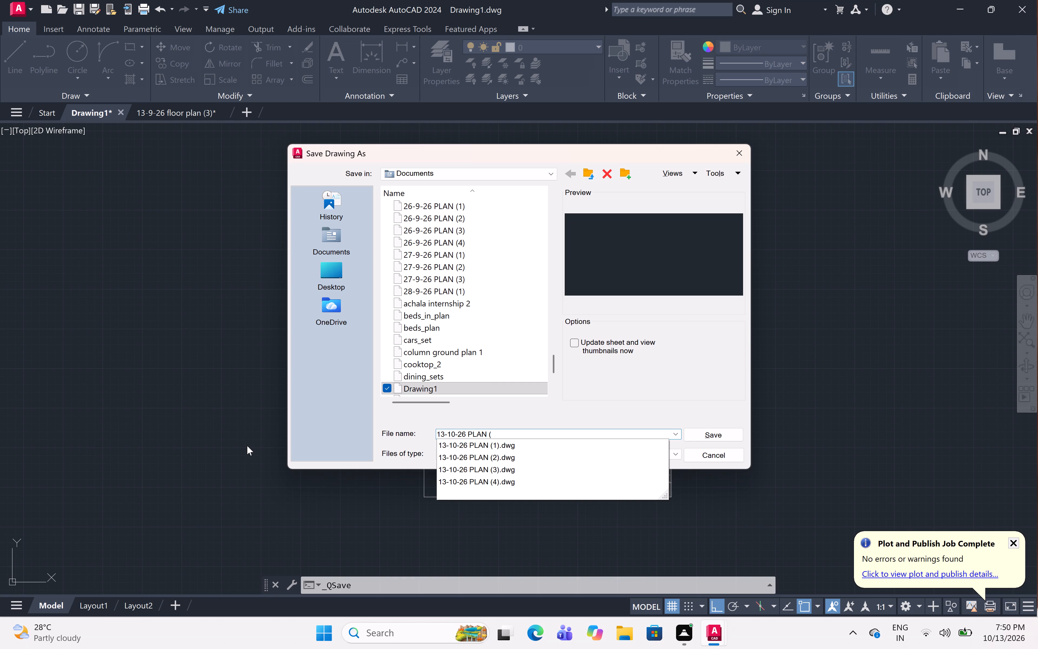
{"action": "key", "text": "5"}
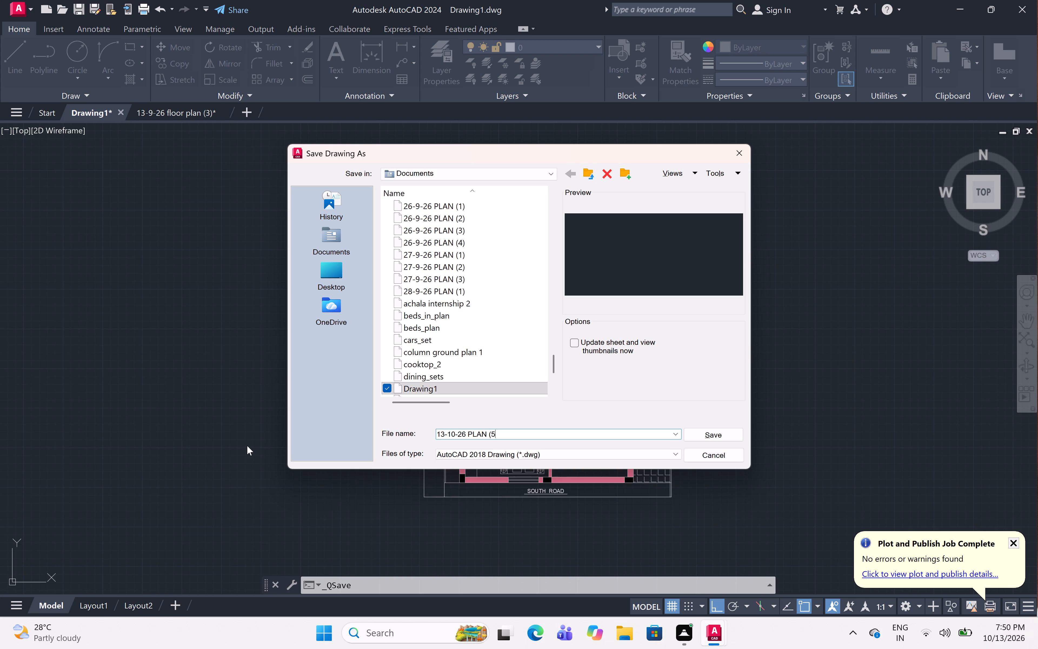
{"action": "key", "text": "shift+parenright"}
{"action": "left_click", "coordinate": [710, 433]}
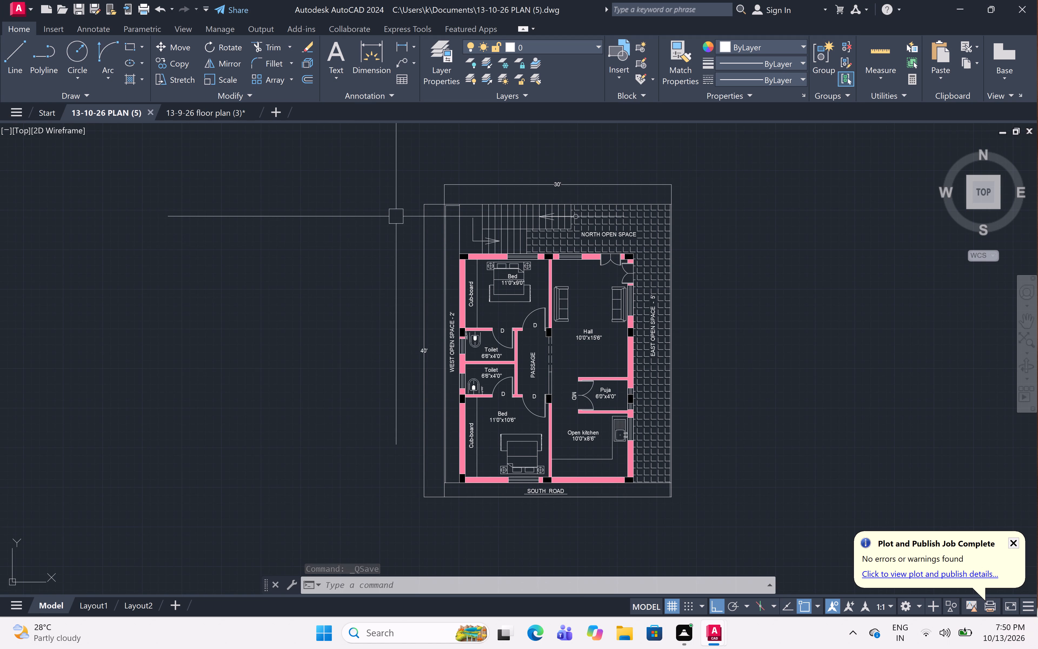
Draw a rectangular border around the whole plan, outside the 30' and 40' dimension lines.
{"action": "type", "text": "REC"}
{"action": "key", "text": "space"}
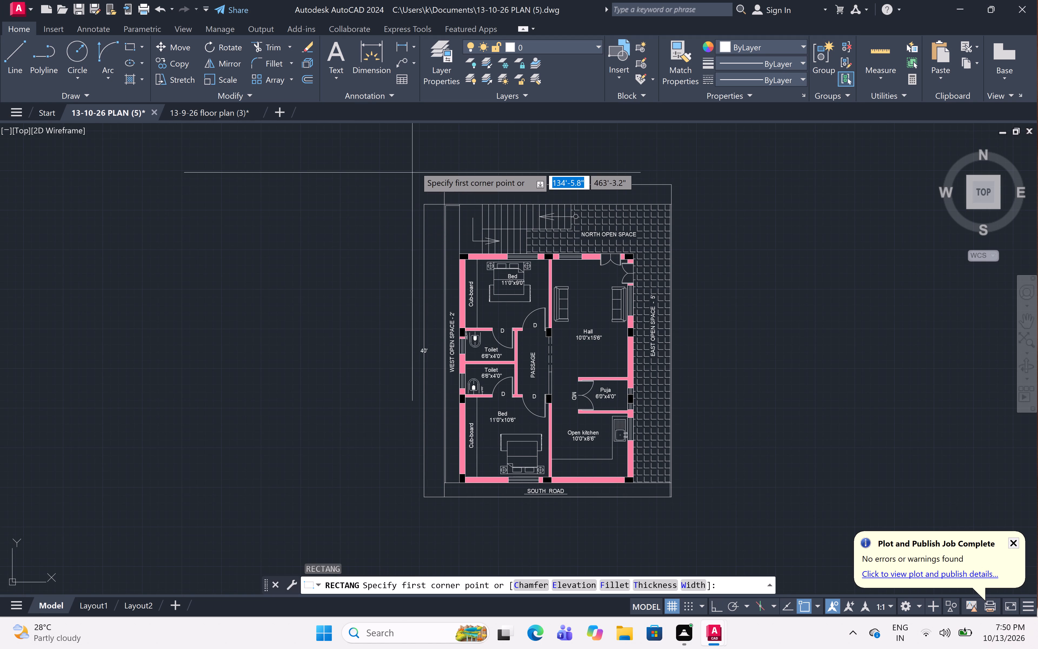
{"action": "left_click", "coordinate": [404, 153]}
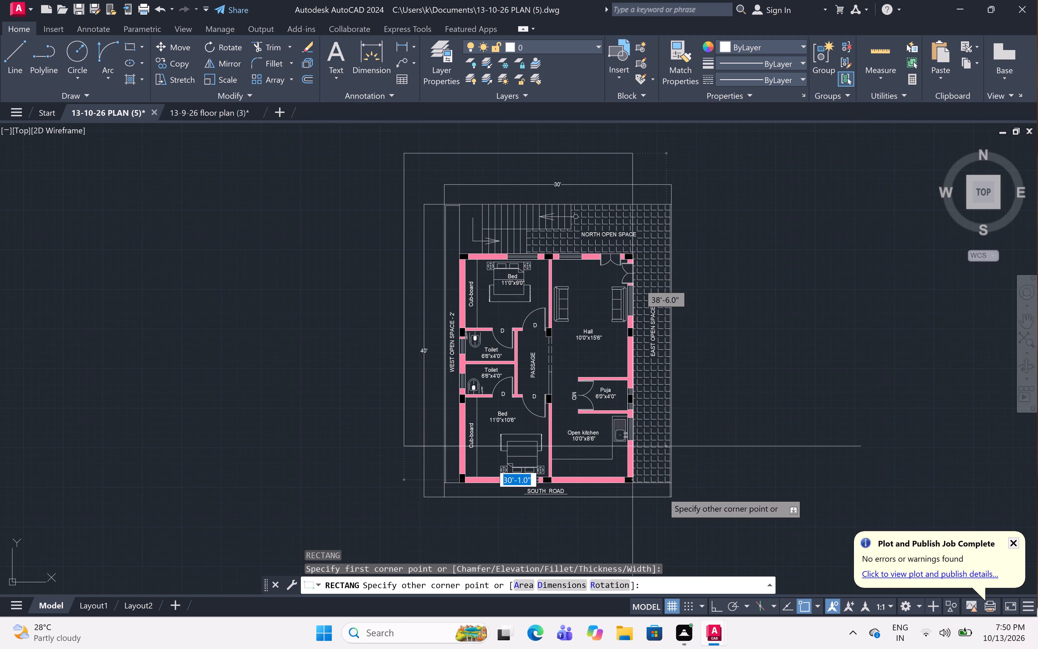
{"action": "left_click", "coordinate": [707, 527]}
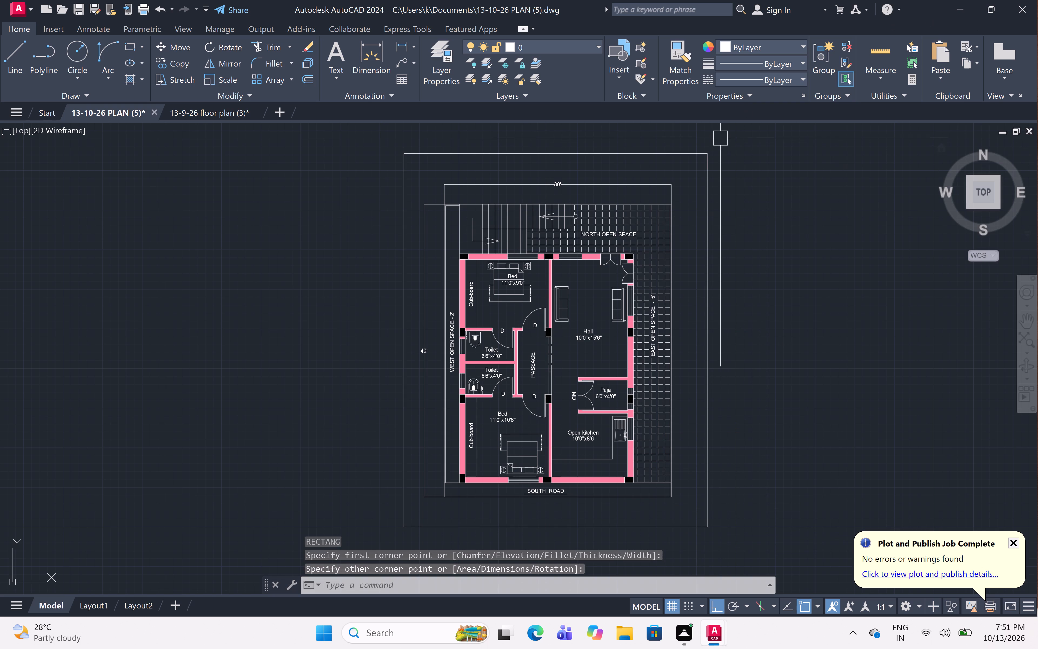
Exit AutoCAD, saving the changes to both 13-10-26 PLAN (5).dwg and 13-9-26 floor plan (3).dwg.
{"action": "left_click", "coordinate": [1027, 6]}
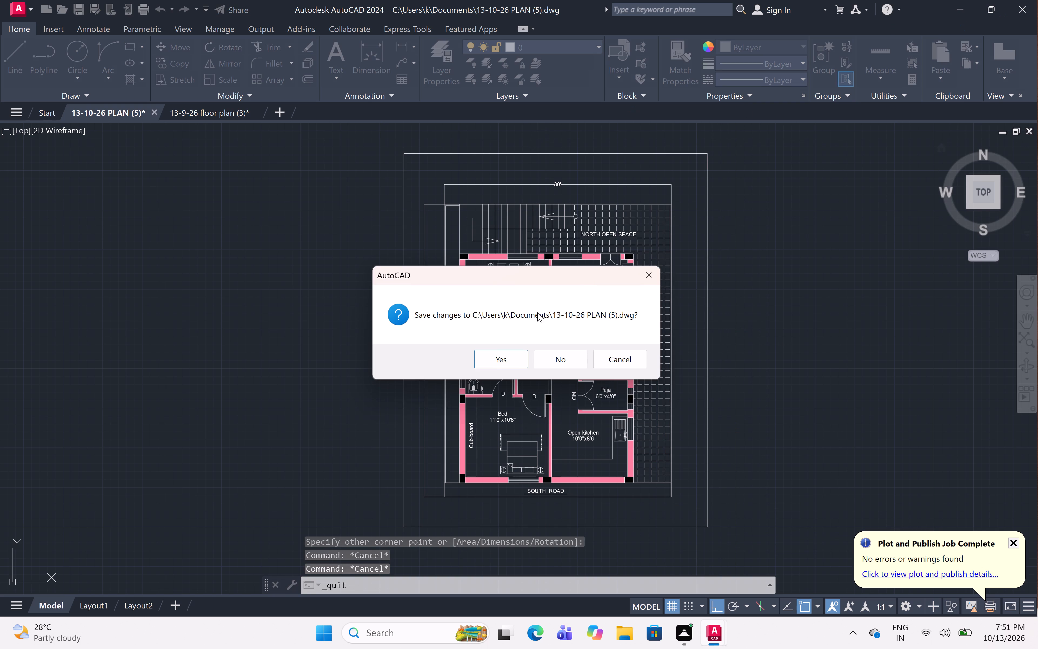
{"action": "left_click", "coordinate": [492, 366]}
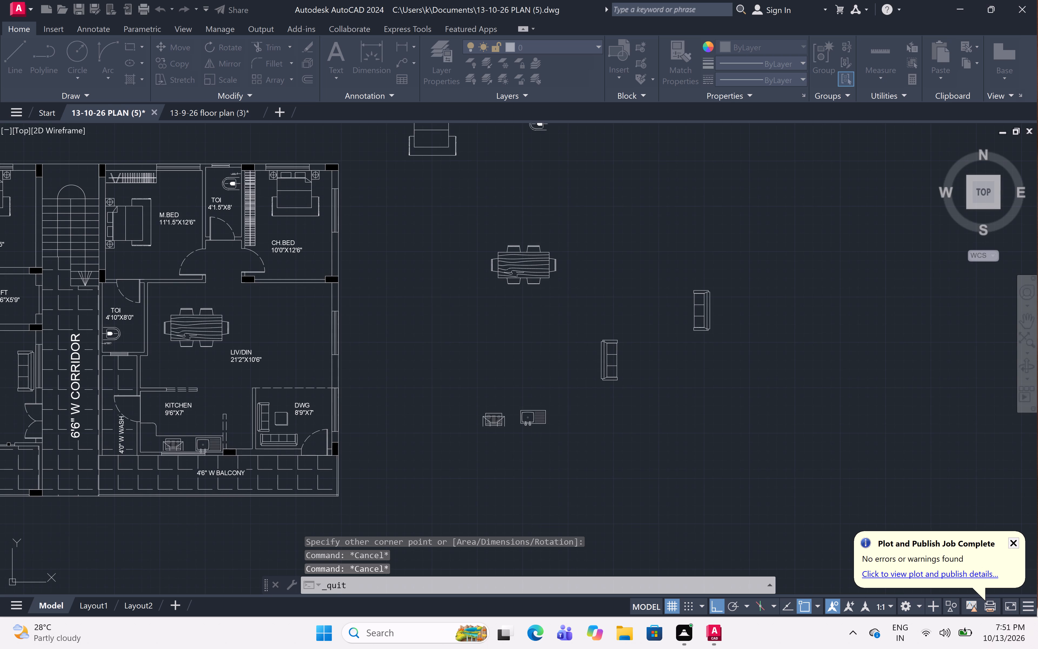
{"action": "left_click", "coordinate": [508, 355]}
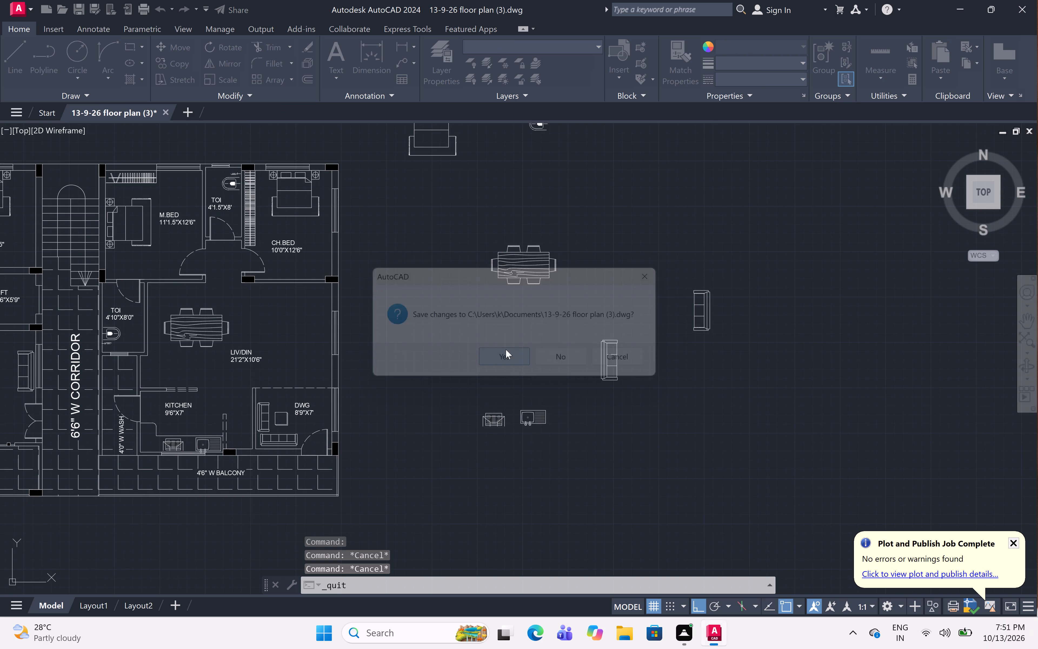